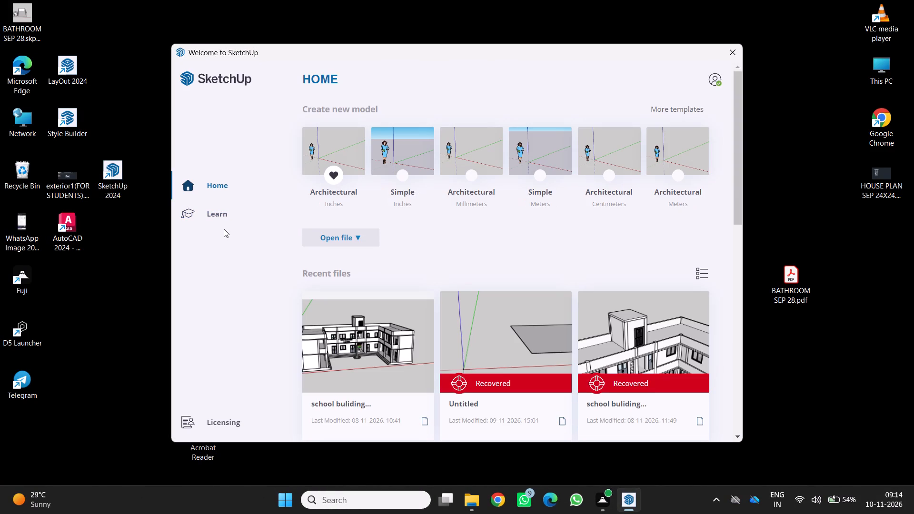
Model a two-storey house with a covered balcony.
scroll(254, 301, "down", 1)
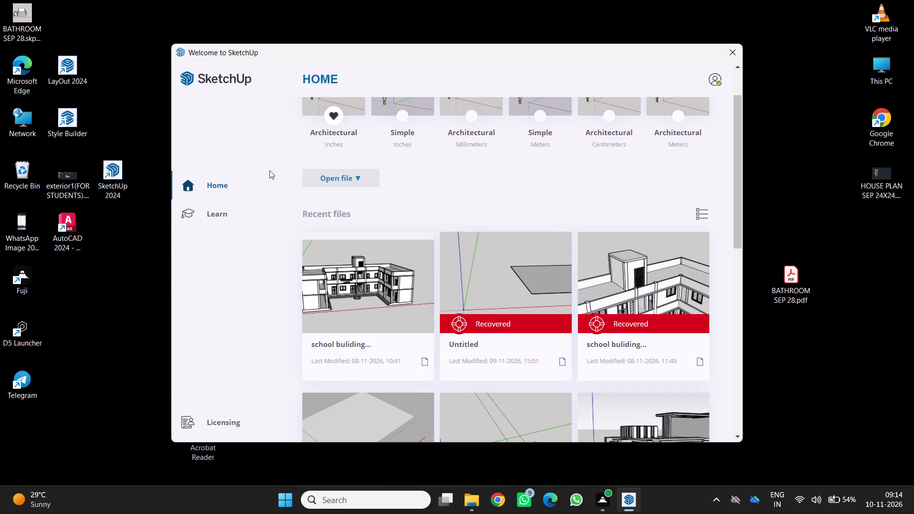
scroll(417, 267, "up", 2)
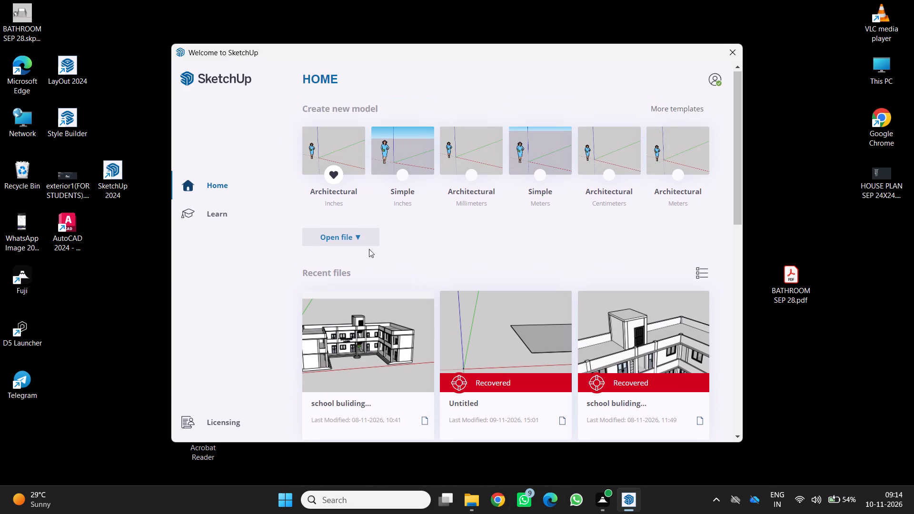
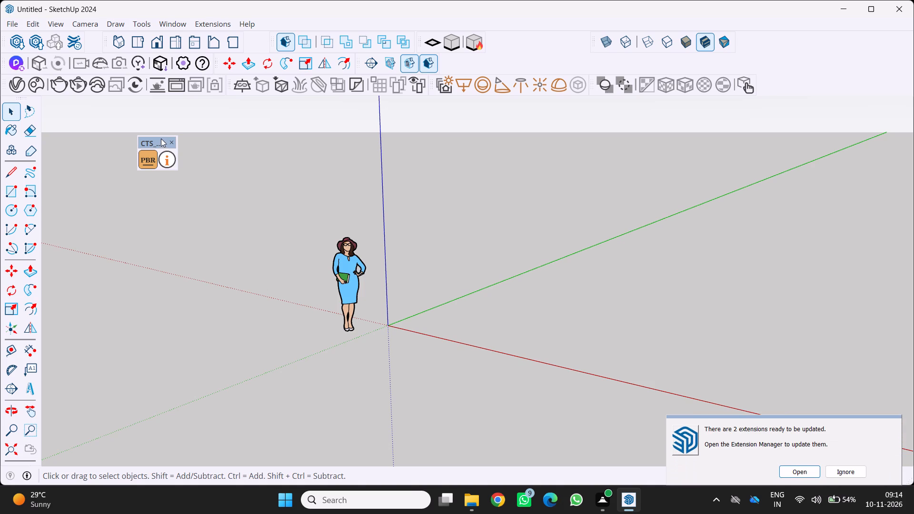
Move the floating CTS toolbar with the PBR tool into the toolbar rows above the drawing area.
left_click_drag(159, 141, 516, 40)
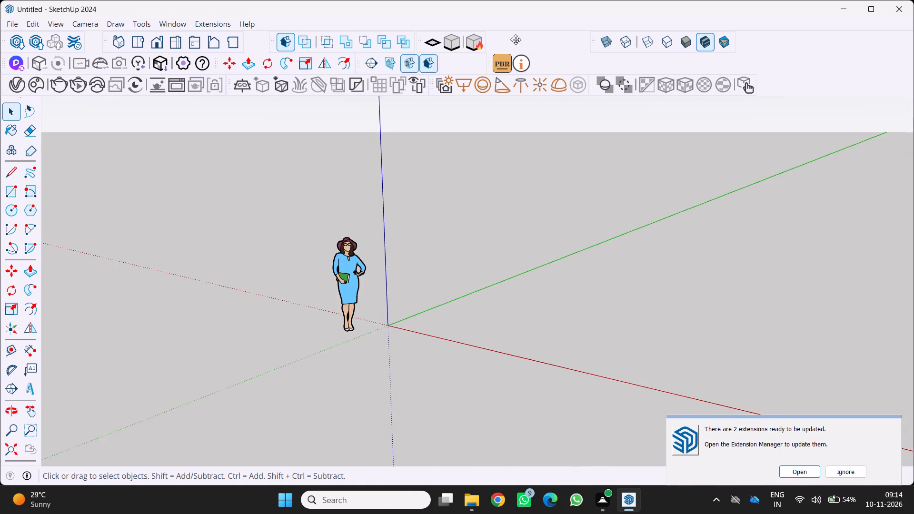
left_click_drag(516, 40, 519, 36)
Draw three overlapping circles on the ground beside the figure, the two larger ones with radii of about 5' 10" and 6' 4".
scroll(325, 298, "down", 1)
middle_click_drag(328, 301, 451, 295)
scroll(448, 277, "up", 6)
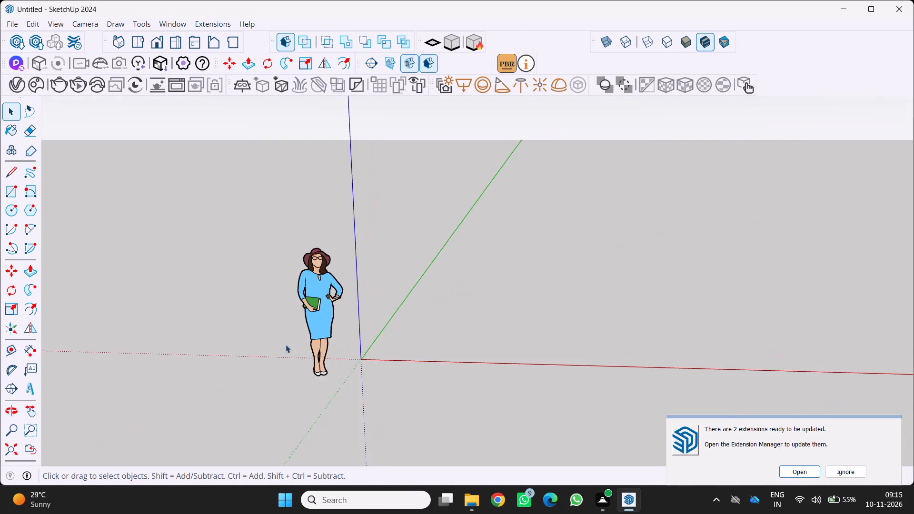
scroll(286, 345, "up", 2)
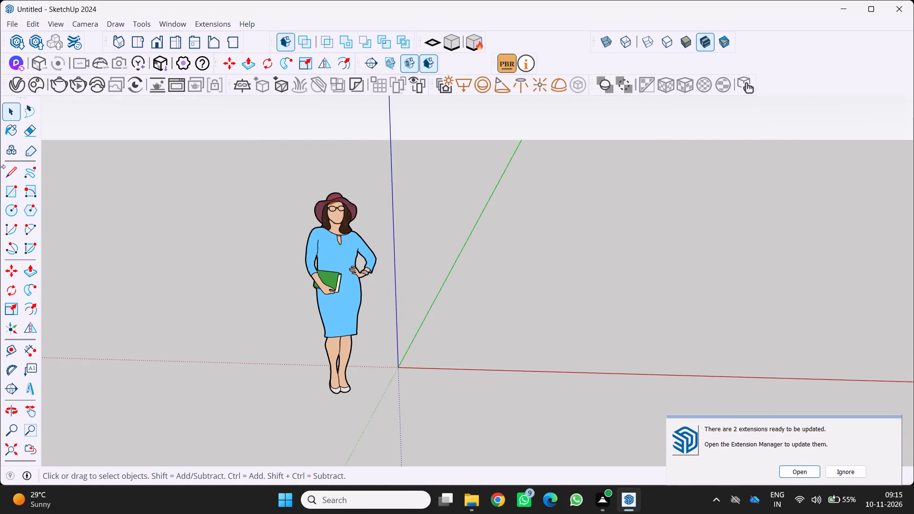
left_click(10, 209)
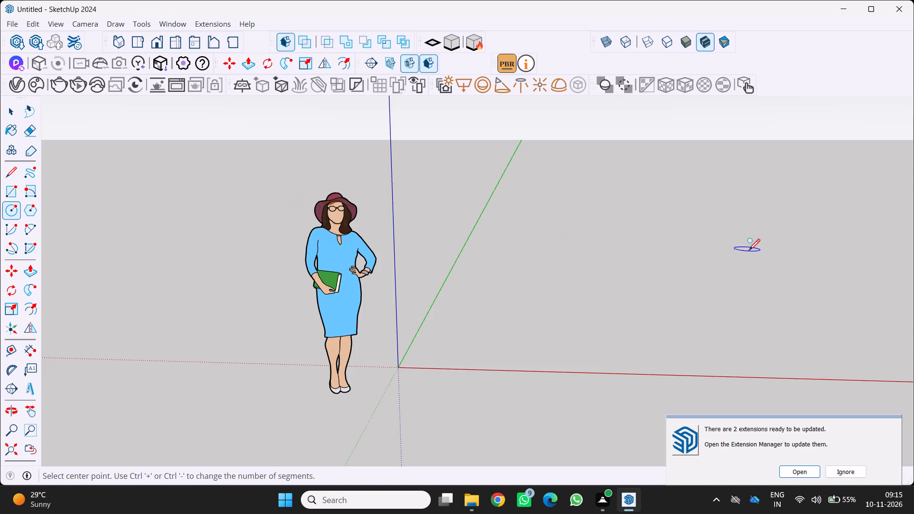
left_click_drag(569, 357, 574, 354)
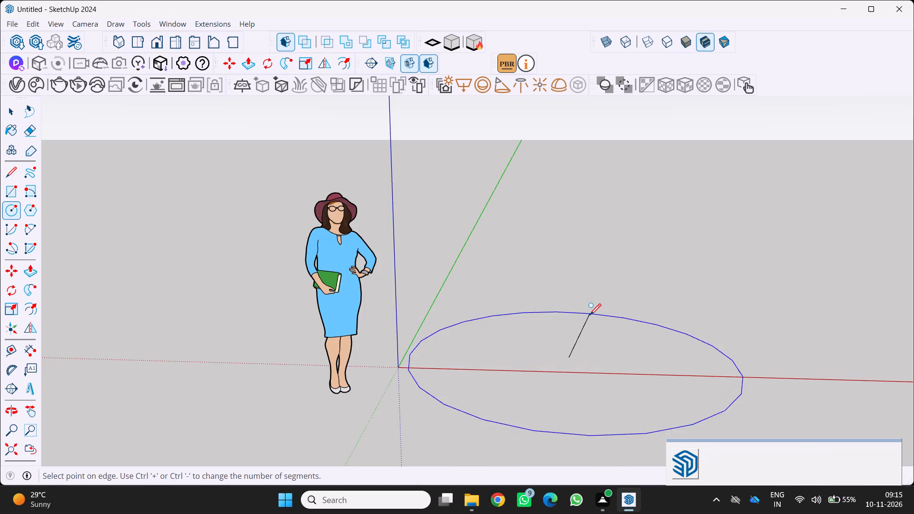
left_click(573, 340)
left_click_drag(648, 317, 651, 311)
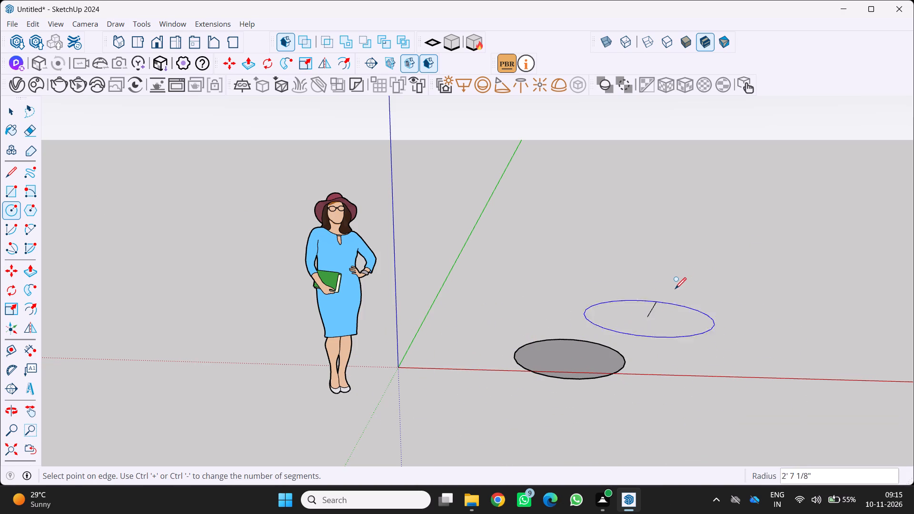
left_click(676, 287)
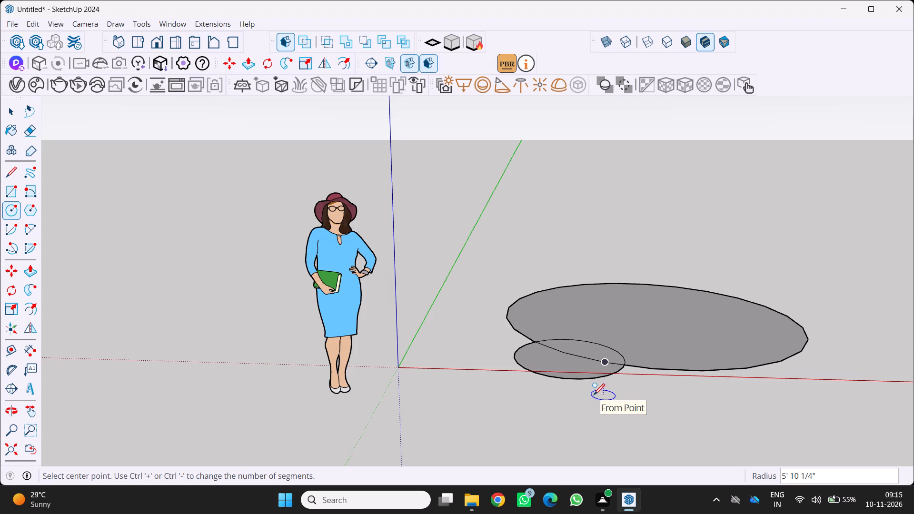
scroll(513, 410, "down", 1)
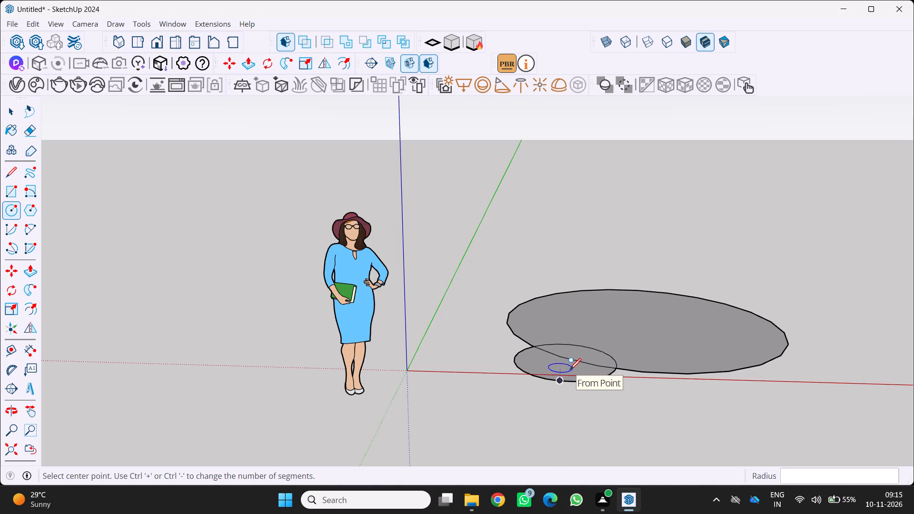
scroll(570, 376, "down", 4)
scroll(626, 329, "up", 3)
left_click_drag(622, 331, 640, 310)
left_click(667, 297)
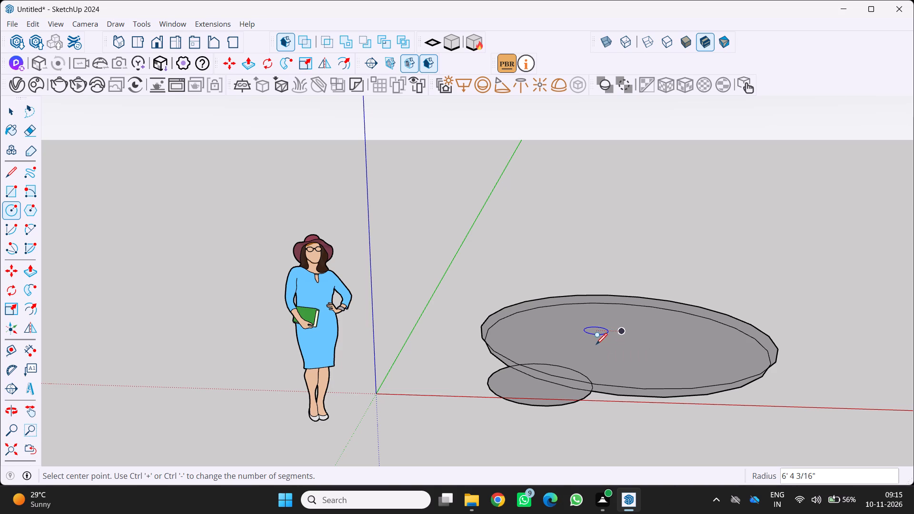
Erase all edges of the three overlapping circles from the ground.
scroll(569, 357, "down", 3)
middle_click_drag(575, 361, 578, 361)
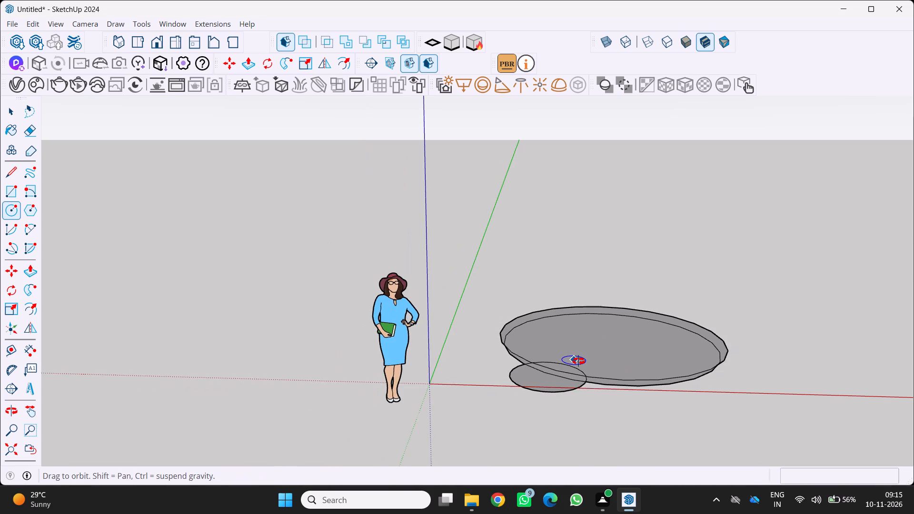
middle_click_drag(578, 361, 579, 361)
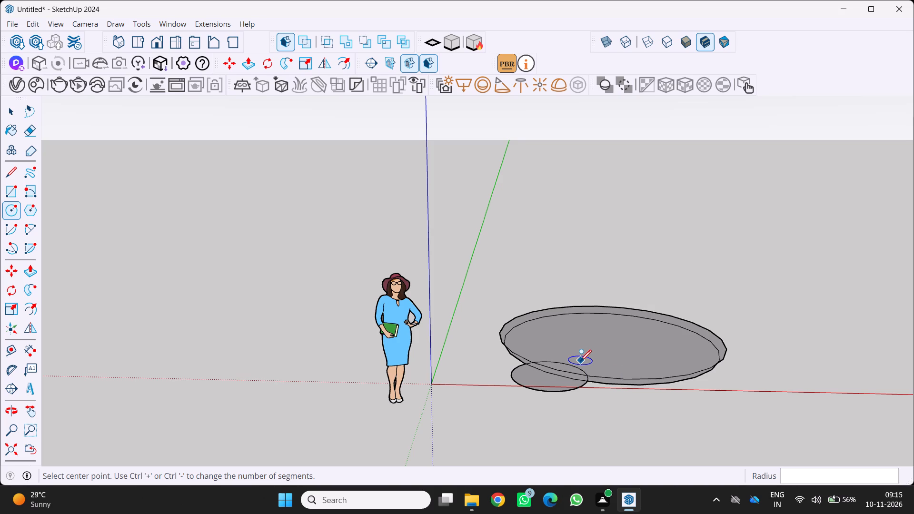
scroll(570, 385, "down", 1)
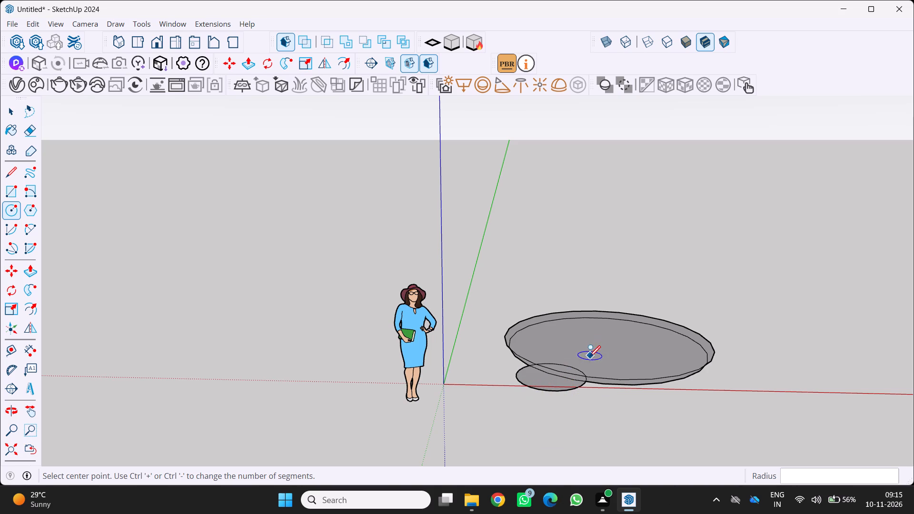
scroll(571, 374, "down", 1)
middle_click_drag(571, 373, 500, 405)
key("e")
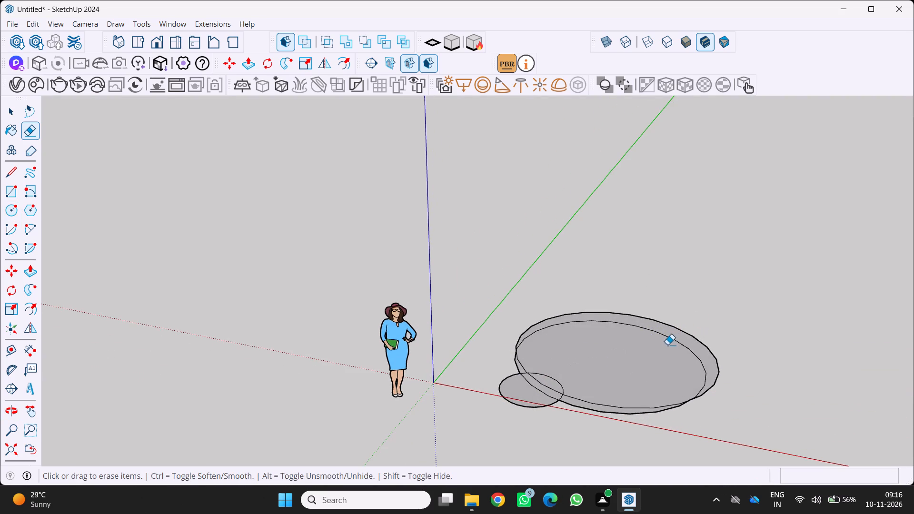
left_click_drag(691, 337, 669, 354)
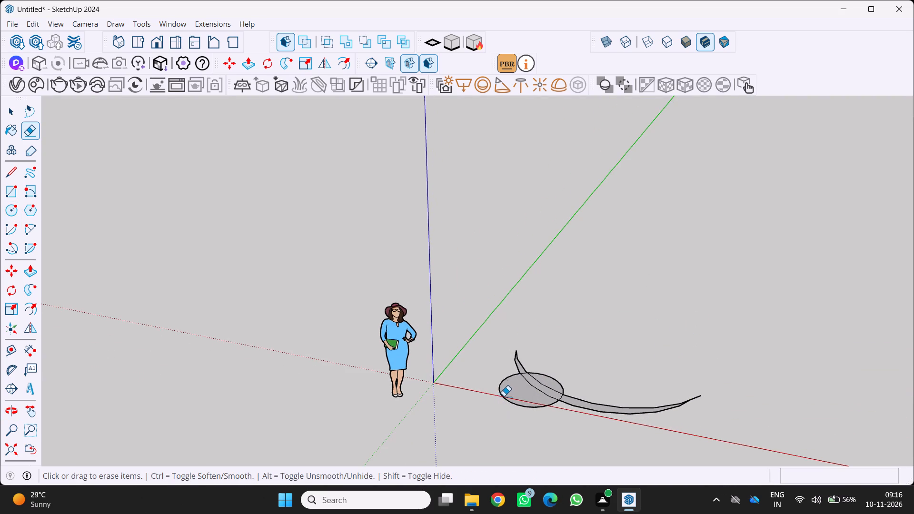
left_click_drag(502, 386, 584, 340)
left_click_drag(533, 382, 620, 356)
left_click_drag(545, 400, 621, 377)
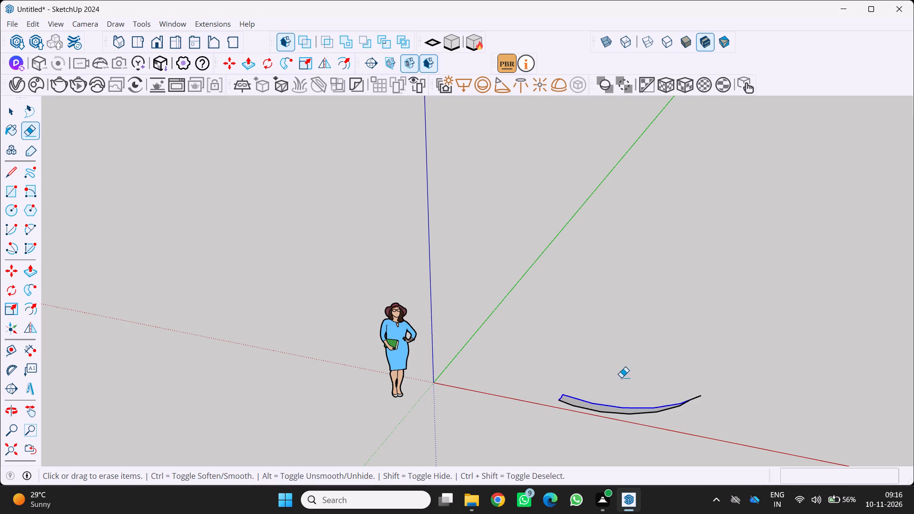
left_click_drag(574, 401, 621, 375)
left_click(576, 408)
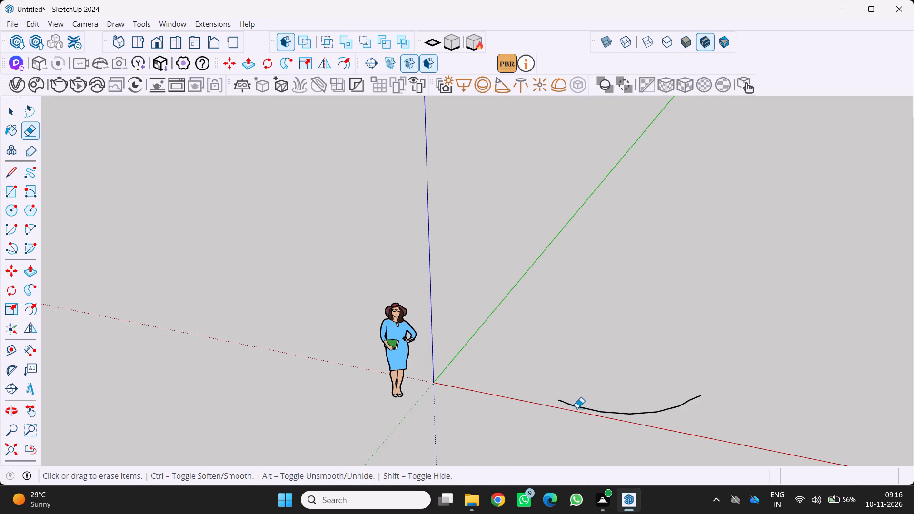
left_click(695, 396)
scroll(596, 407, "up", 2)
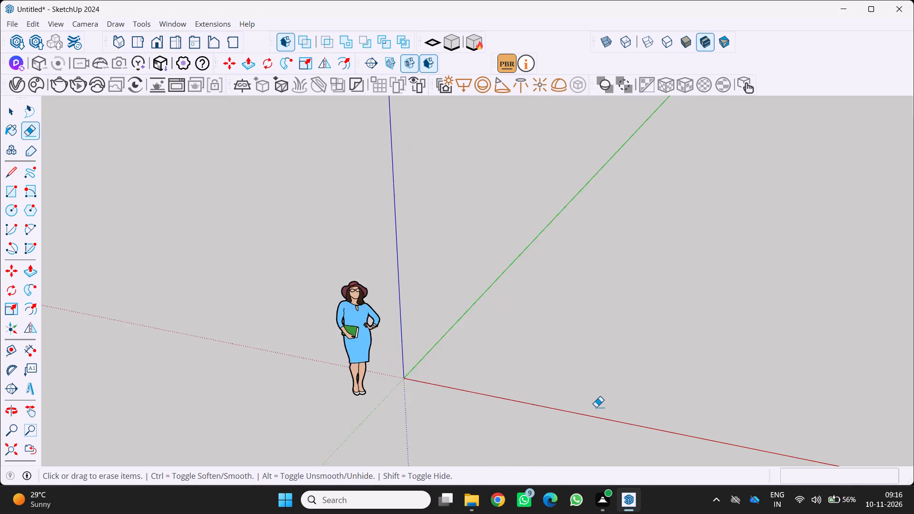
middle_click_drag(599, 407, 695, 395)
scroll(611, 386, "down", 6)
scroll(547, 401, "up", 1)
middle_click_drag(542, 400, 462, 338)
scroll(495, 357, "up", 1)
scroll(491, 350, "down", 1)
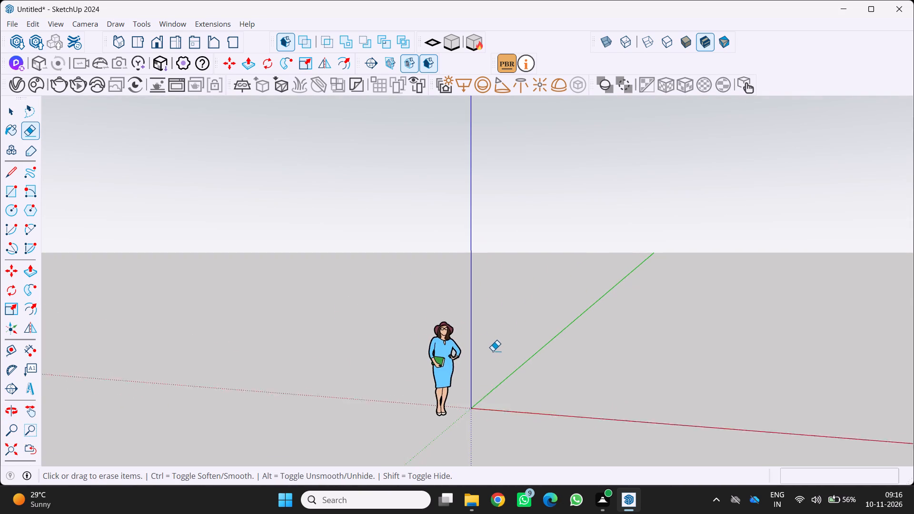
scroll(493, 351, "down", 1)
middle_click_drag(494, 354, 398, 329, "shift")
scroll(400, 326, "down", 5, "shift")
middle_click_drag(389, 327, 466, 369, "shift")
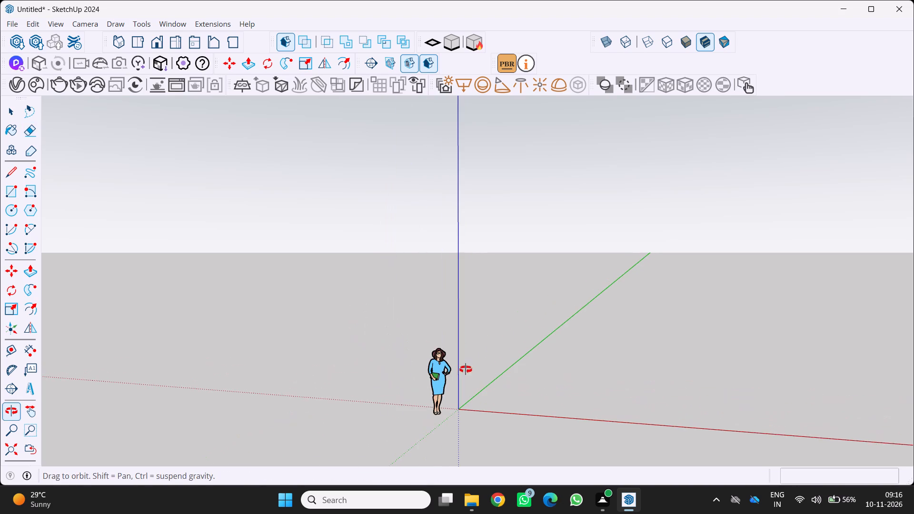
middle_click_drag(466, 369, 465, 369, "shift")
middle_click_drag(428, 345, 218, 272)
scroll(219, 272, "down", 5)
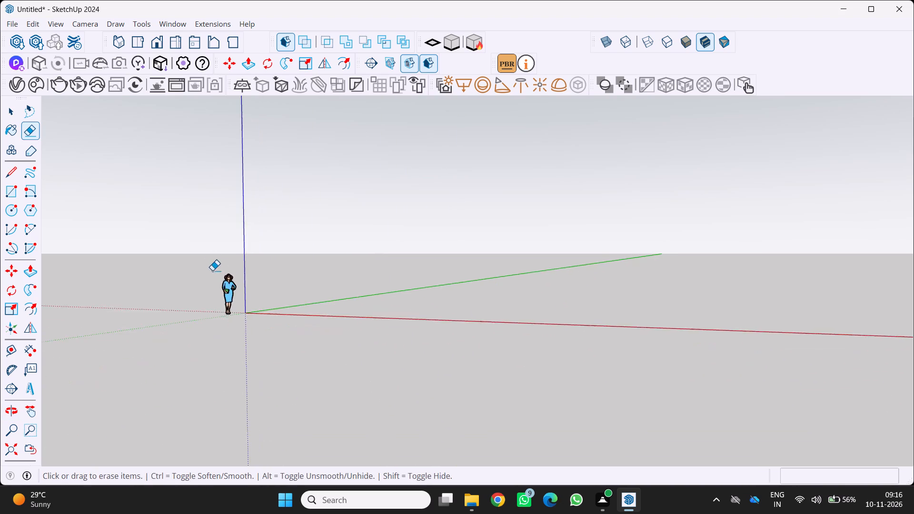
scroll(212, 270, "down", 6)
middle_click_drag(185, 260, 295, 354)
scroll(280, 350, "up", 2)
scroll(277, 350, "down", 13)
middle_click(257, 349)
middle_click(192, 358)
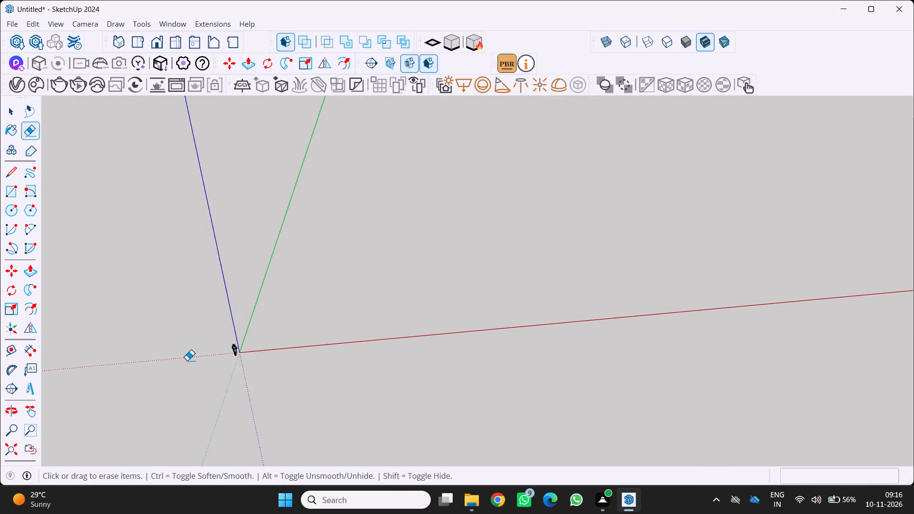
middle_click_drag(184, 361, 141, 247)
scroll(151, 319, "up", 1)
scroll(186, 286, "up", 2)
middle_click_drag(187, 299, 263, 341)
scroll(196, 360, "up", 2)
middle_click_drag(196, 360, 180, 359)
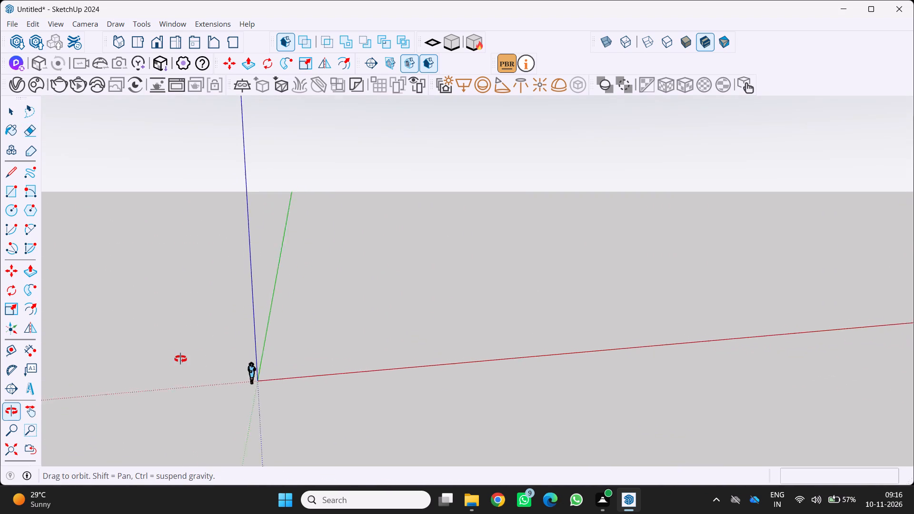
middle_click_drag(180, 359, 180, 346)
Place a guide line parallel to the red axis at a distance of 60' along the green direction.
key("t")
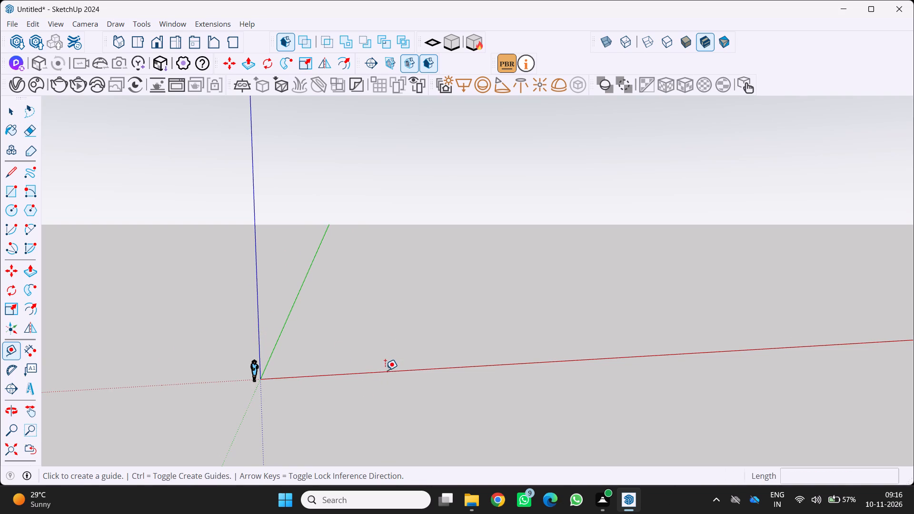
left_click_drag(386, 371, 390, 362)
scroll(416, 308, "down", 1)
middle_click_drag(426, 318, 484, 318)
scroll(480, 313, "down", 7)
middle_click_drag(459, 322, 446, 327)
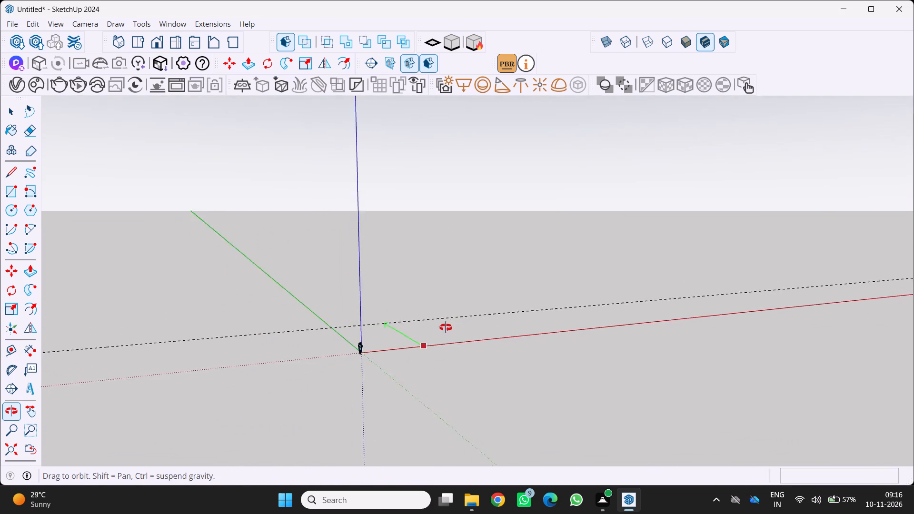
middle_click_drag(446, 327, 373, 299)
scroll(590, 281, "up", 3)
middle_click_drag(512, 318, 517, 346)
scroll(467, 332, "up", 2)
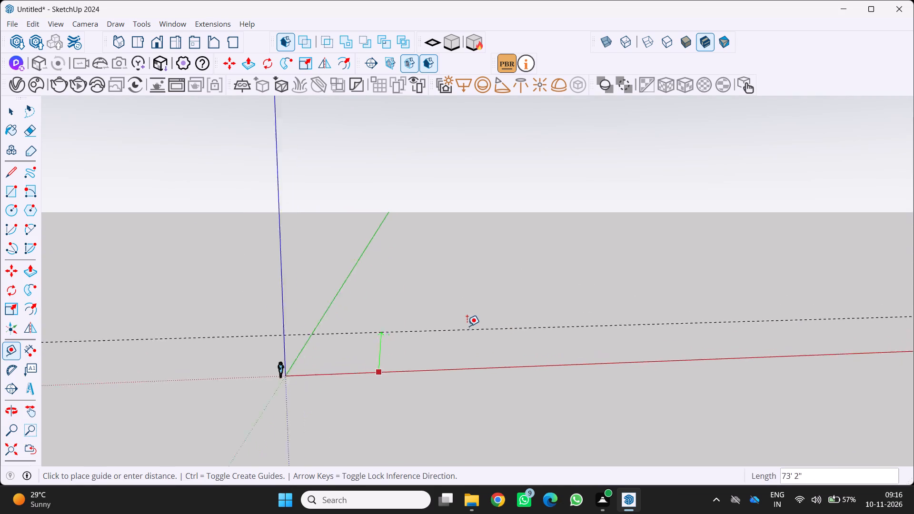
scroll(467, 326, "up", 1)
type("60'")
key("Return")
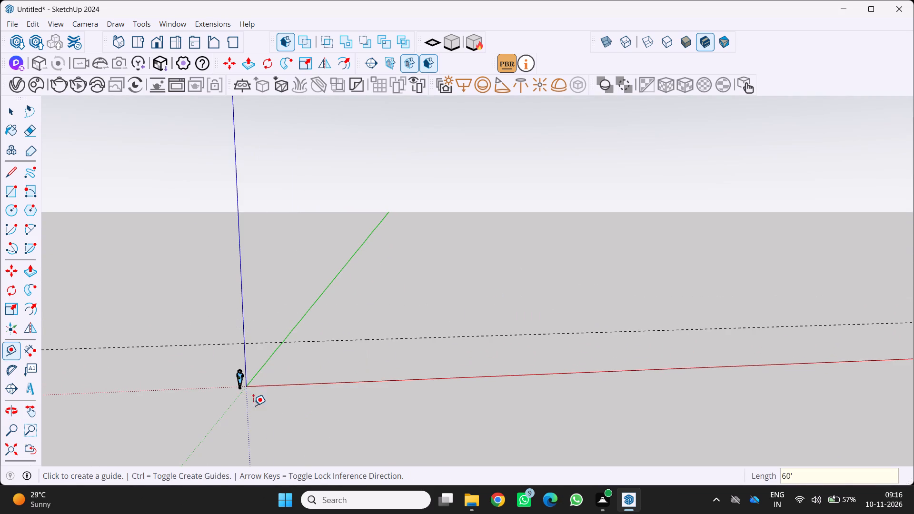
Place a guide line parallel to the green axis at a distance of 50' along the red direction.
scroll(262, 394, "up", 9)
left_click_drag(246, 353, 253, 356)
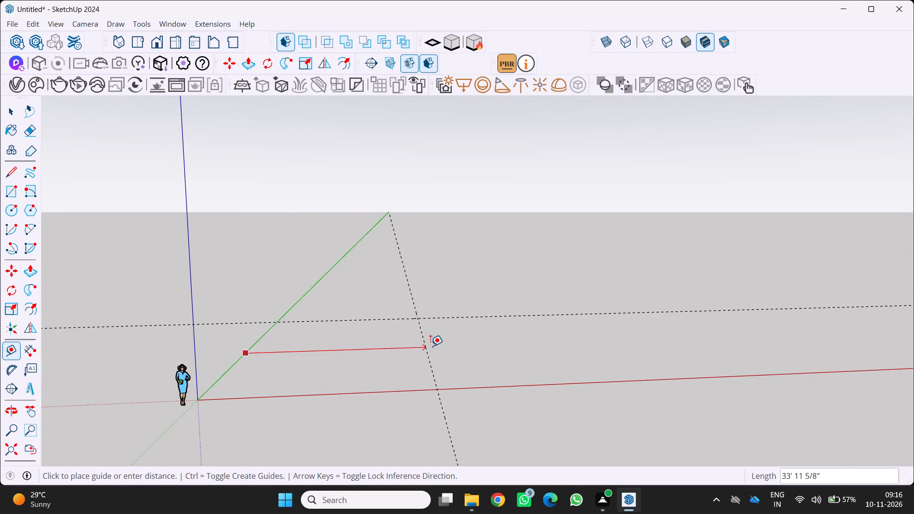
type("50'")
key("Return")
Draw a rectangle on the ground from the origin to the intersection of the two guide lines.
scroll(439, 355, "down", 12)
middle_click(371, 383)
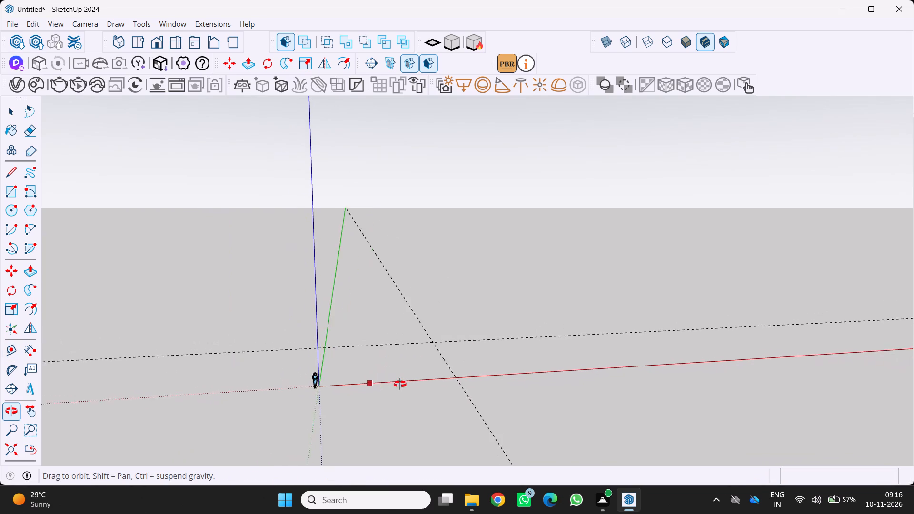
scroll(350, 370, "down", 3)
middle_click_drag(351, 375, 358, 347)
scroll(357, 347, "up", 1)
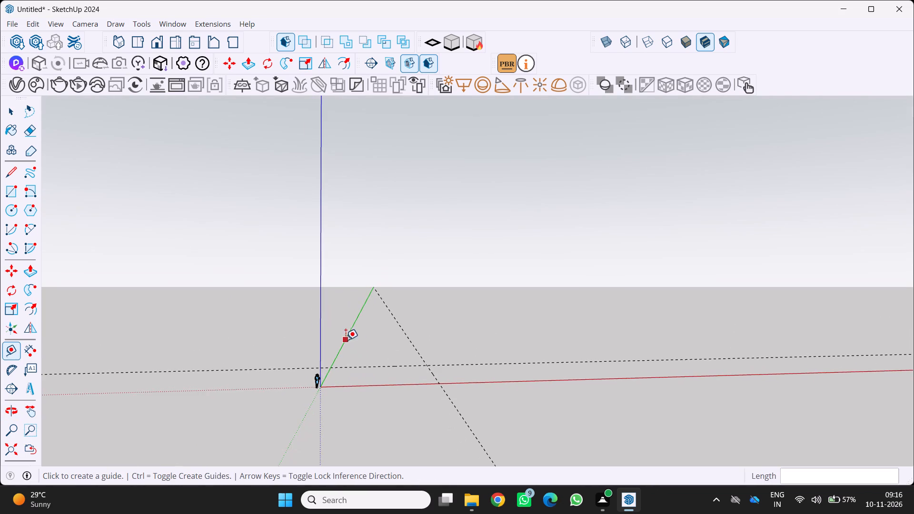
scroll(359, 371, "up", 8)
middle_click_drag(356, 369, 332, 404)
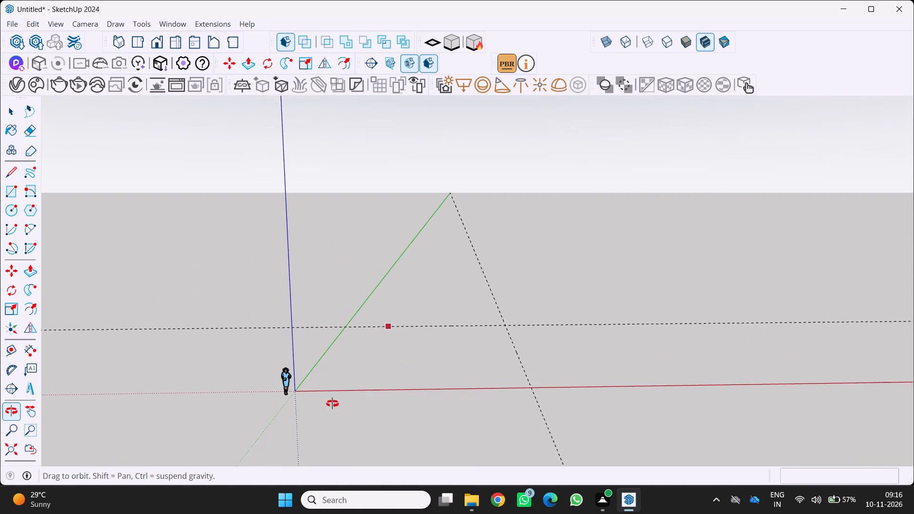
middle_click_drag(332, 404, 343, 397)
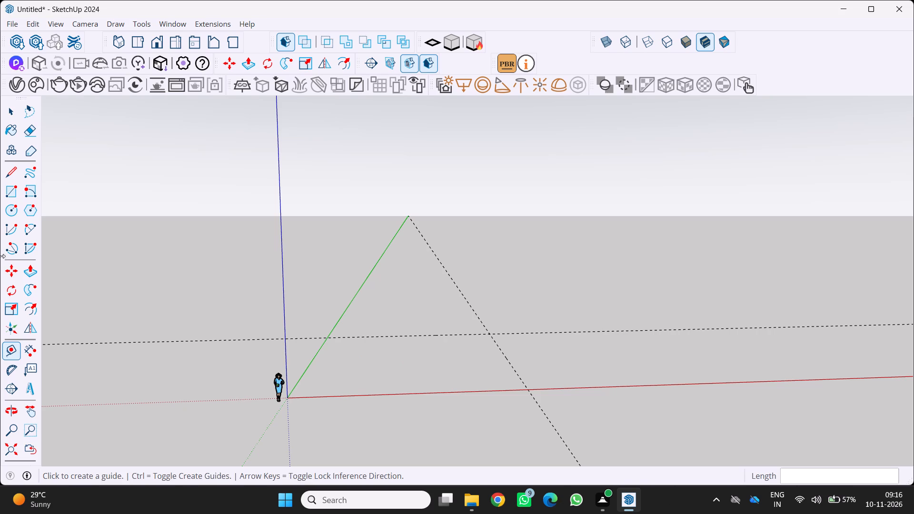
left_click(10, 193)
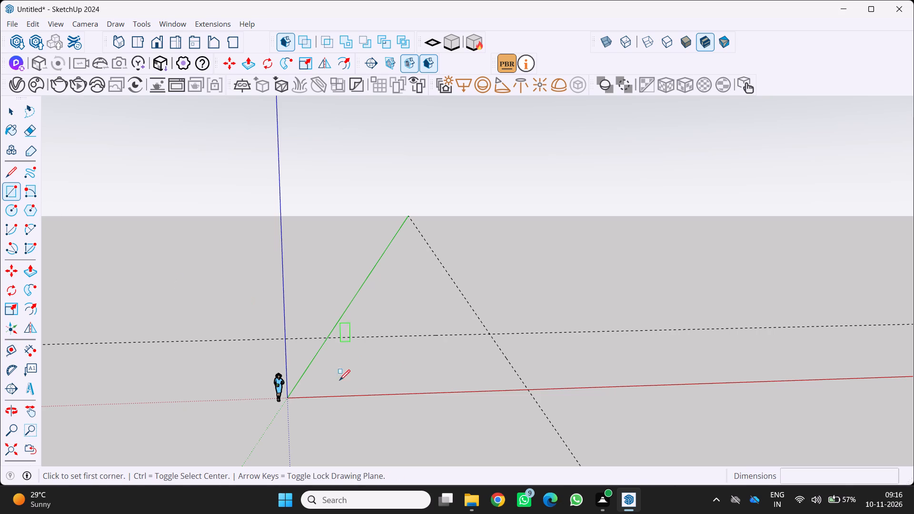
scroll(304, 398, "up", 3)
left_click_drag(286, 396, 299, 388)
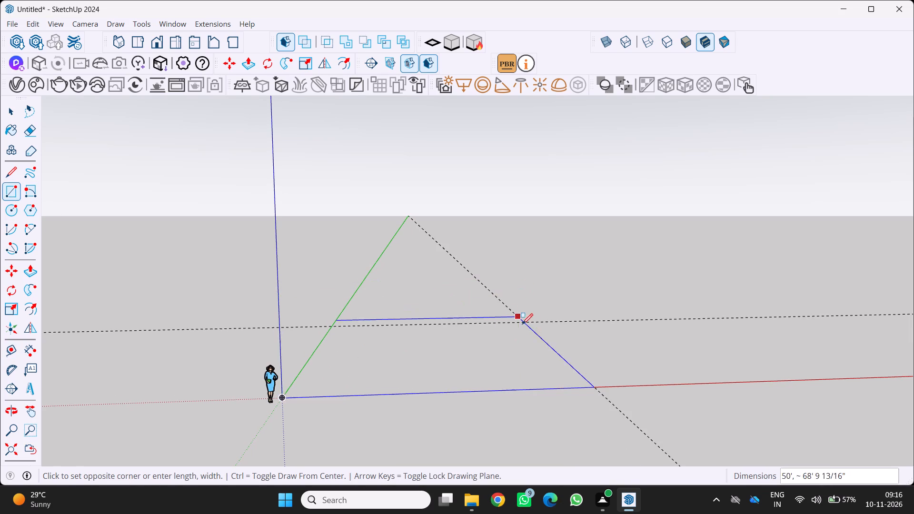
left_click(521, 323)
Push/Pull the rectangle's face upward by about 14' into a solid block.
scroll(563, 318, "down", 4)
middle_click_drag(545, 328, 445, 369)
scroll(562, 379, "down", 3)
middle_click_drag(564, 381, 646, 365)
key("space")
key("space")
key("p")
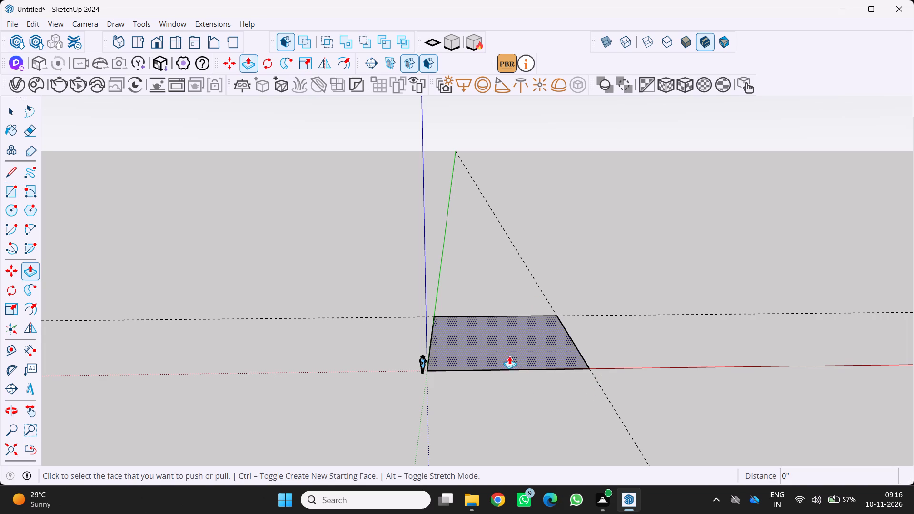
left_click(511, 347)
left_click(539, 308)
middle_click_drag(473, 413, 385, 446)
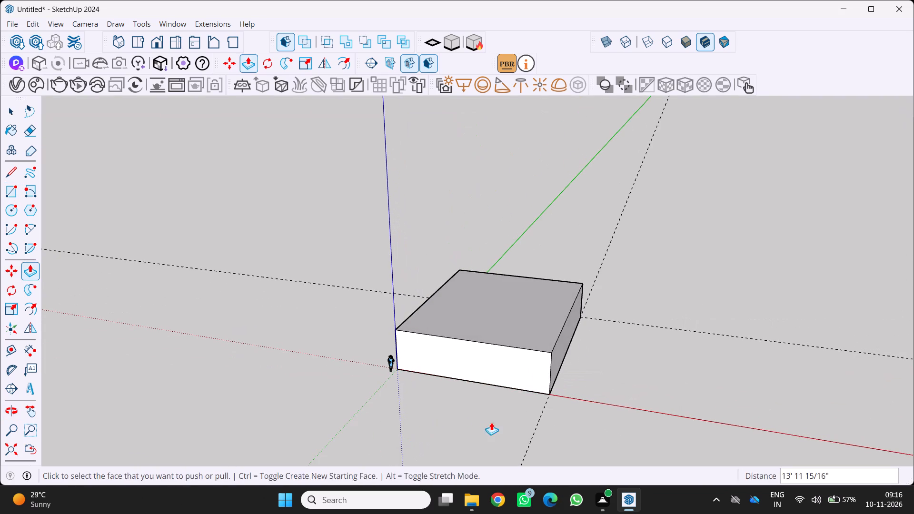
Erase the two dashed guide lines that cross at the block's far corner.
key("space")
scroll(590, 381, "down", 3)
middle_click_drag(603, 385, 701, 340)
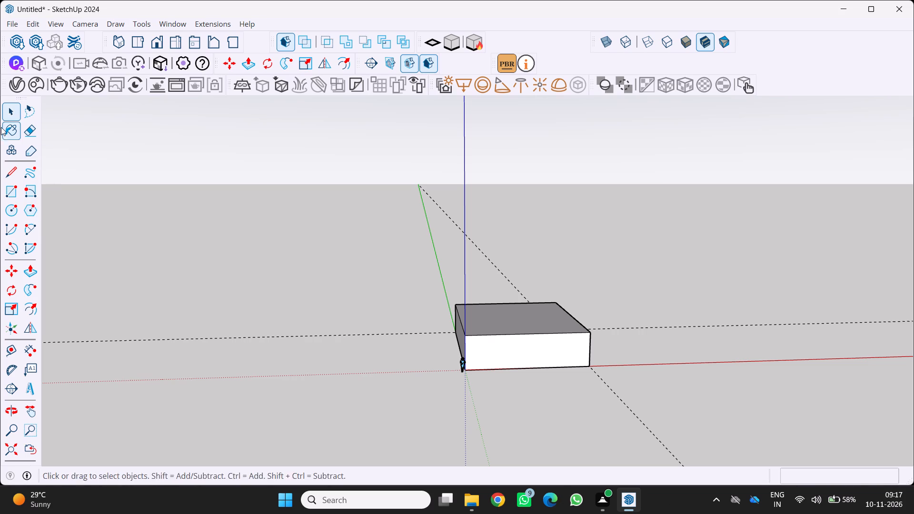
left_click(30, 133)
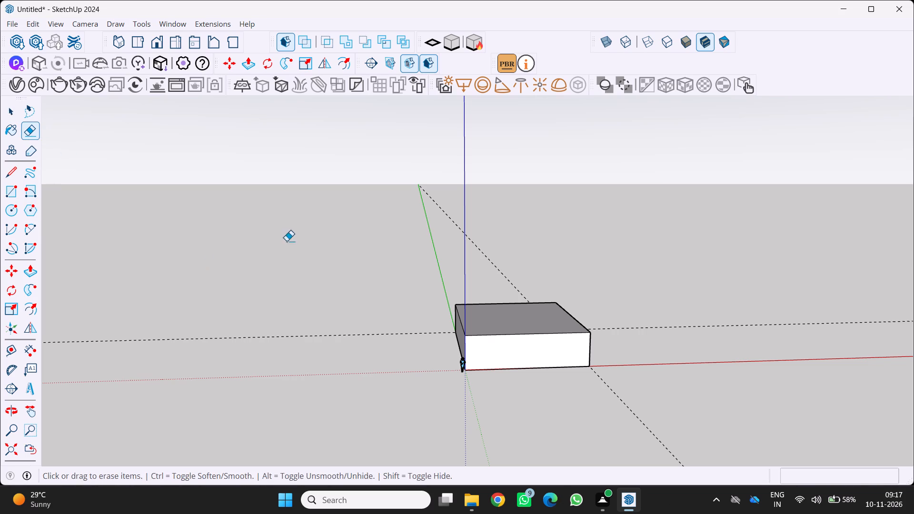
middle_click_drag(329, 237, 252, 327)
scroll(787, 208, "up", 2)
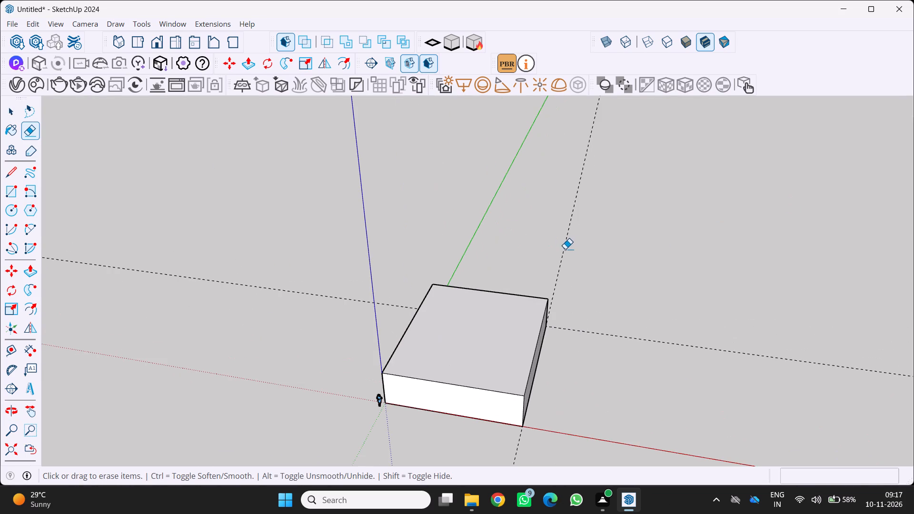
left_click_drag(559, 246, 601, 241)
left_click_drag(641, 343, 658, 312)
left_click_drag(658, 312, 658, 306)
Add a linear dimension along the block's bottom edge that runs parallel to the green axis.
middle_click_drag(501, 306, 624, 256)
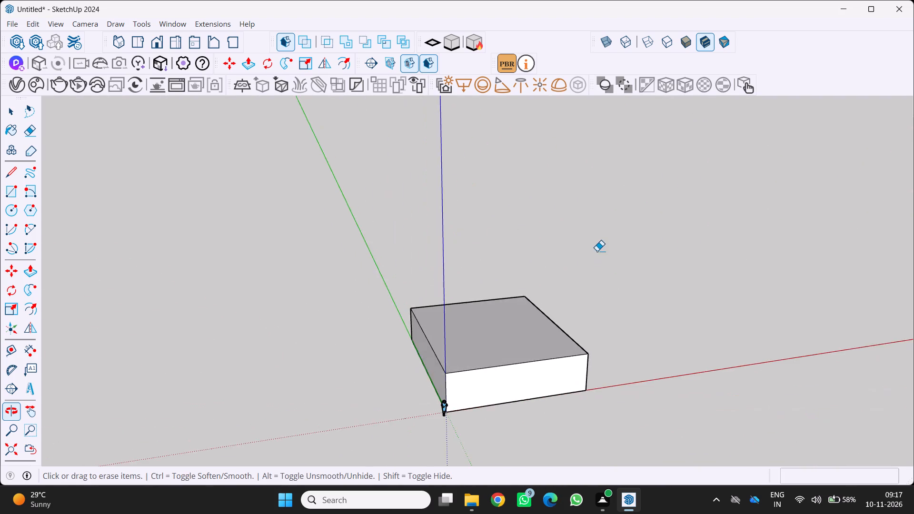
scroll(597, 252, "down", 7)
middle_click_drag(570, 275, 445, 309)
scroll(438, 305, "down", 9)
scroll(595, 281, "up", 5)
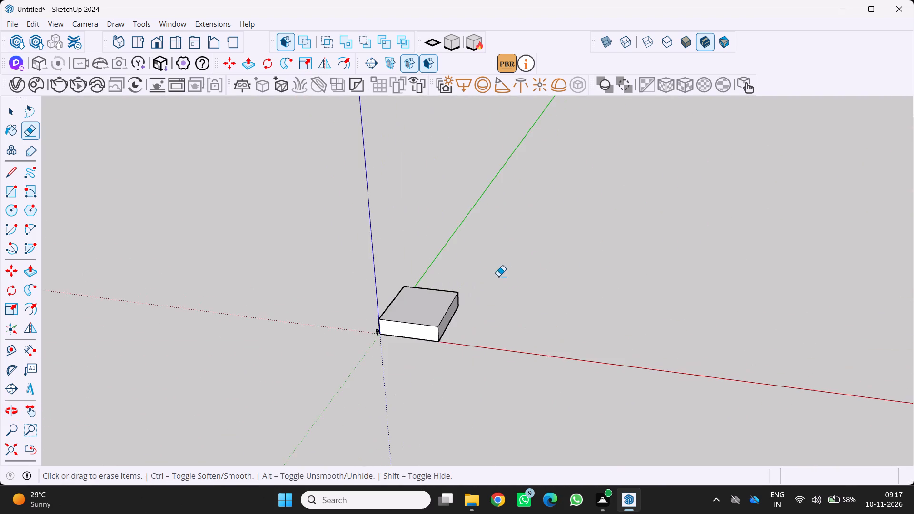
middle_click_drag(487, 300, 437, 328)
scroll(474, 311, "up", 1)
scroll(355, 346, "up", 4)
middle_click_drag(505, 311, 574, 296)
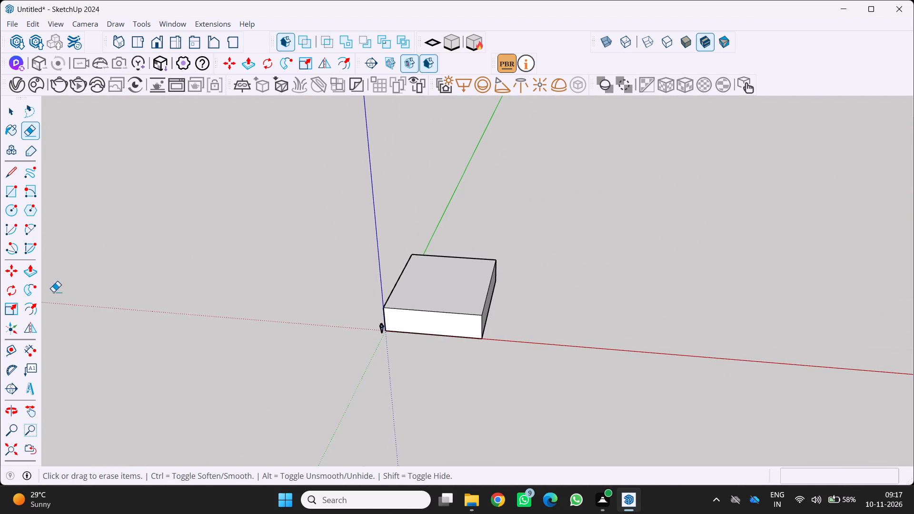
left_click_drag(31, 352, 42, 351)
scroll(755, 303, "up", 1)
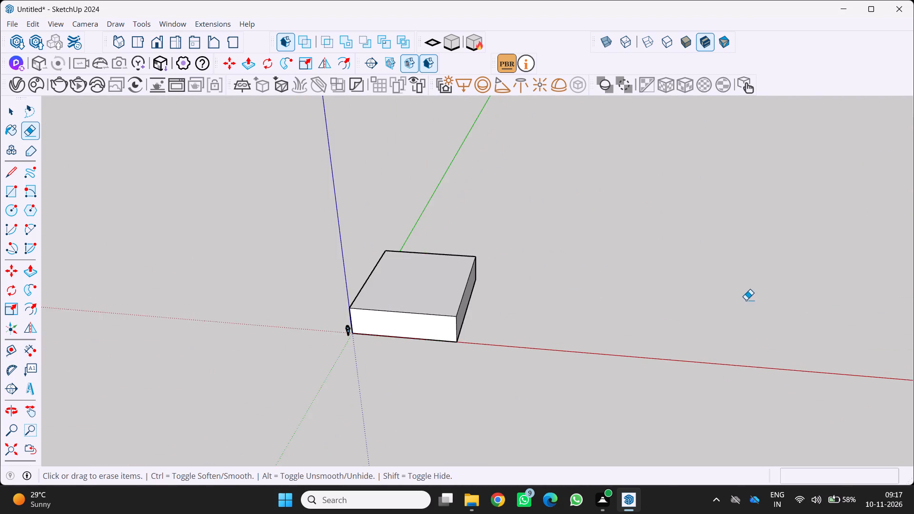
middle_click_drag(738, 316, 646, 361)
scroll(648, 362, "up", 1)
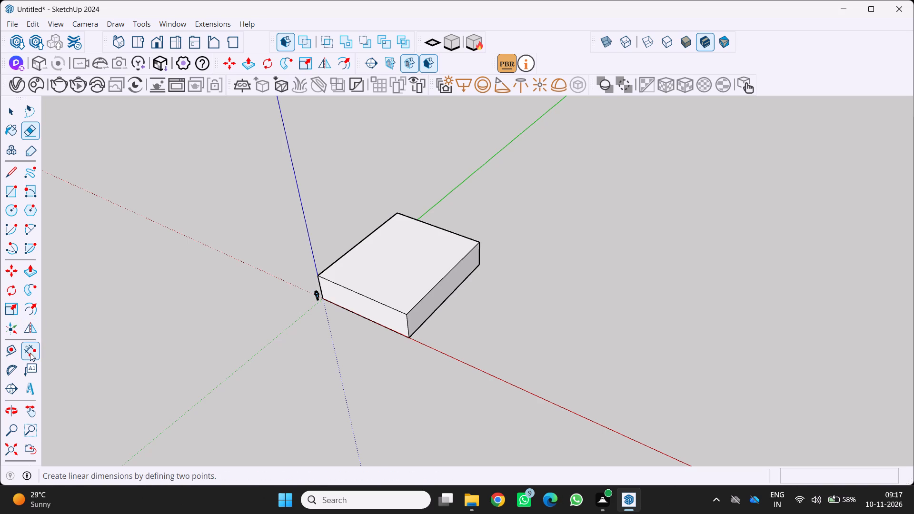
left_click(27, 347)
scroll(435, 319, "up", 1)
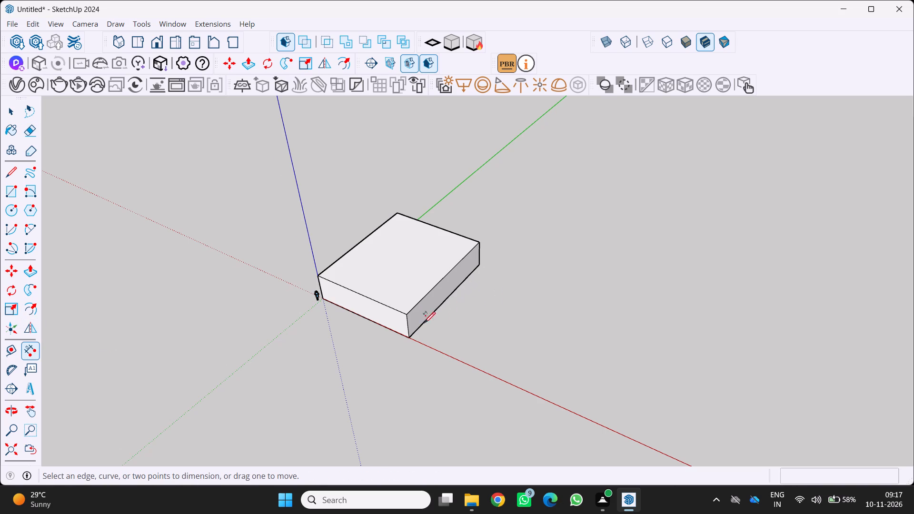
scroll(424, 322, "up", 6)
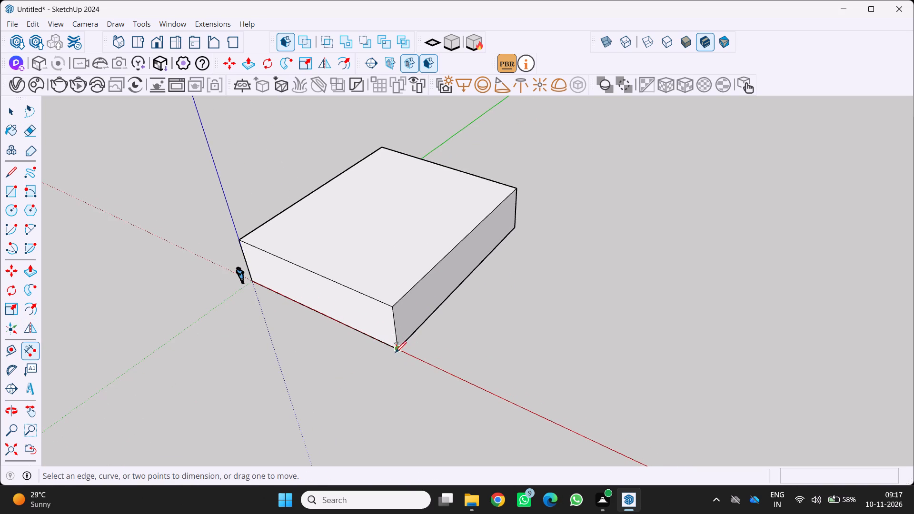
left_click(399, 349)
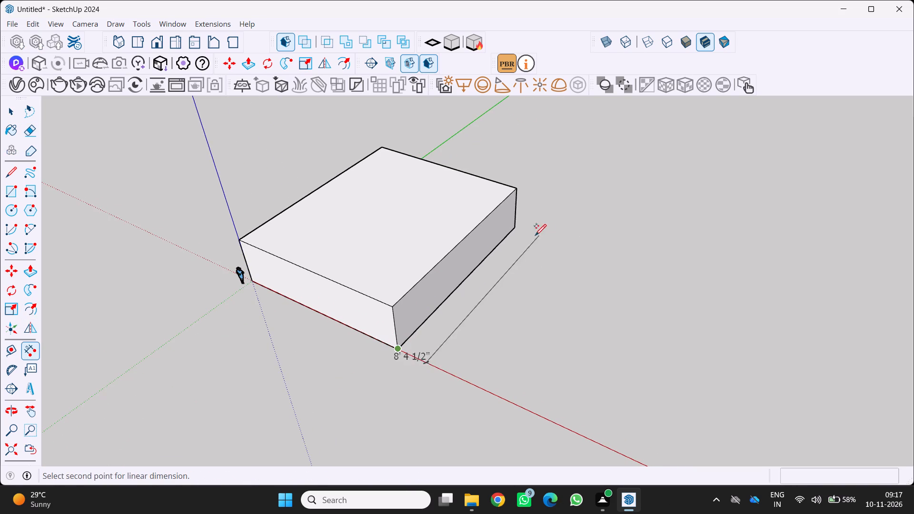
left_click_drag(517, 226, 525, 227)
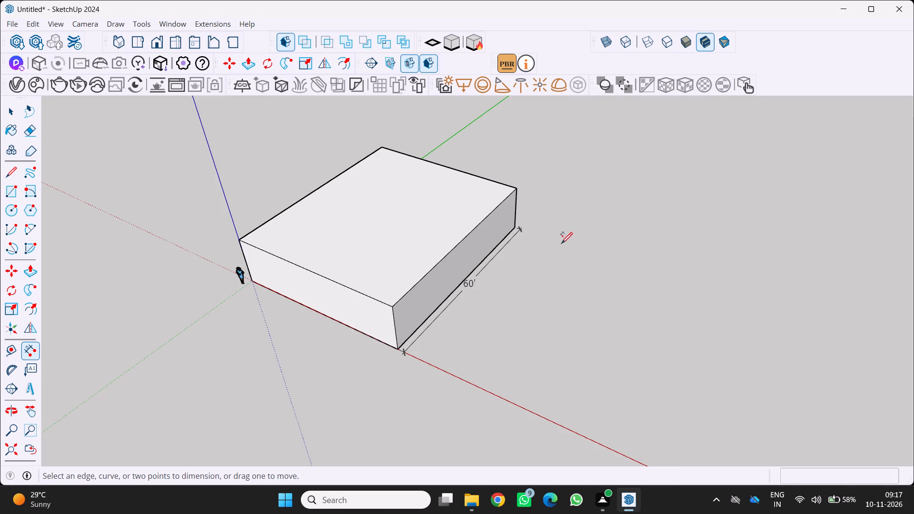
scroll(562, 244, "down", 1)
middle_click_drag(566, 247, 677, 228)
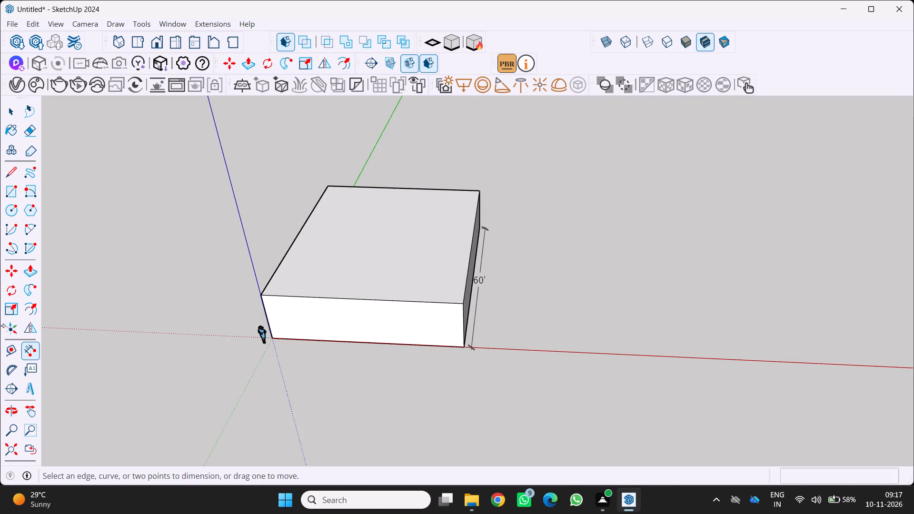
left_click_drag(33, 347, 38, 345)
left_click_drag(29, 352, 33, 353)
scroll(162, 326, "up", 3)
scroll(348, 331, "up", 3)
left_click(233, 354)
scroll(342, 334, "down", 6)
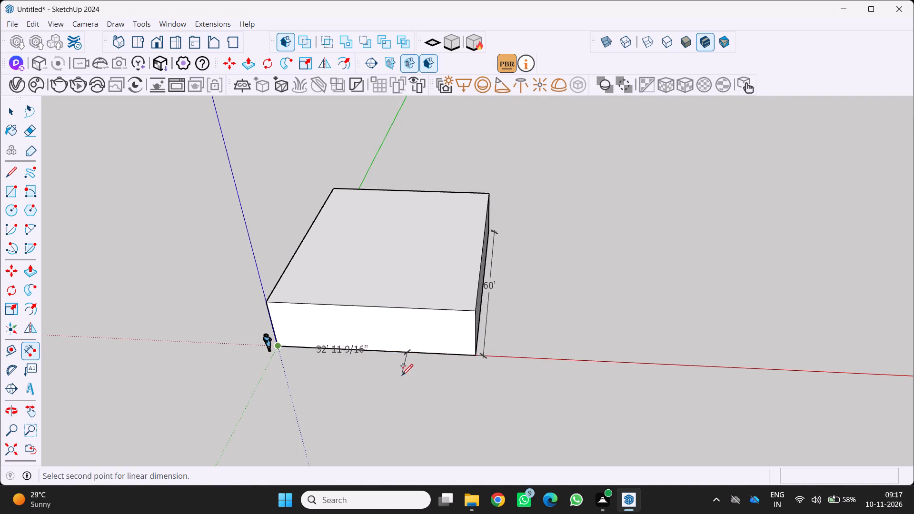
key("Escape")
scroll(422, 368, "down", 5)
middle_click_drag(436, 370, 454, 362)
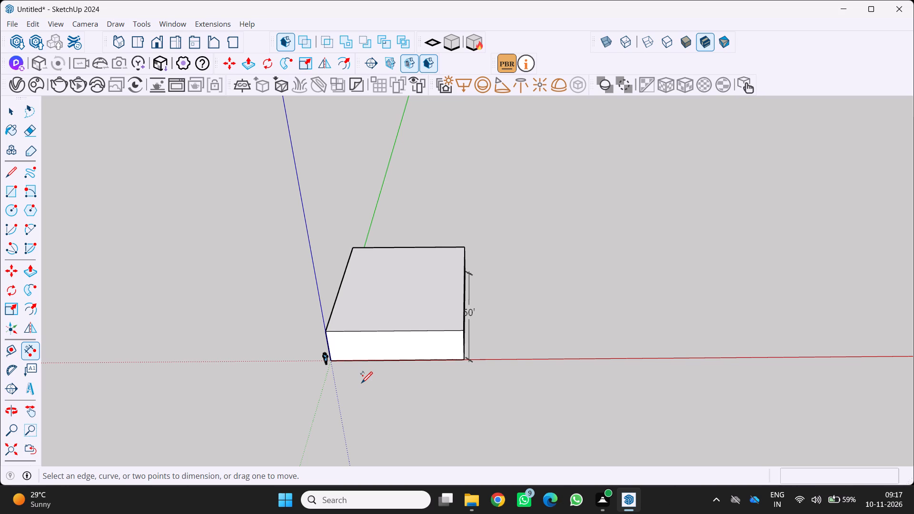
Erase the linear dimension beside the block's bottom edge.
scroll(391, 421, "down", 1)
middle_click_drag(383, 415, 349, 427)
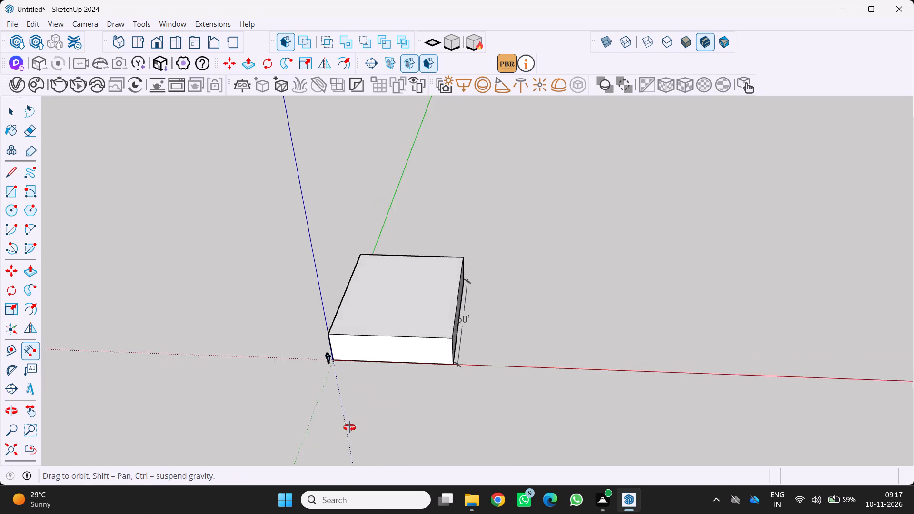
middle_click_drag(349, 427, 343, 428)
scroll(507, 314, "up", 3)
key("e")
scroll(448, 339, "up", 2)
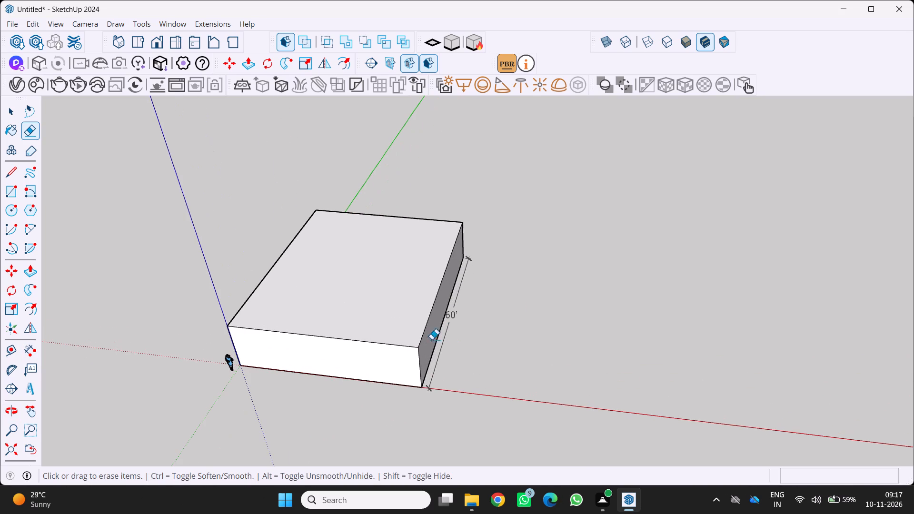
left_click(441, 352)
Push/Pull the block's top face all the way down to the ground plane to remove the block.
scroll(447, 354, "down", 4)
middle_click_drag(433, 363, 472, 337)
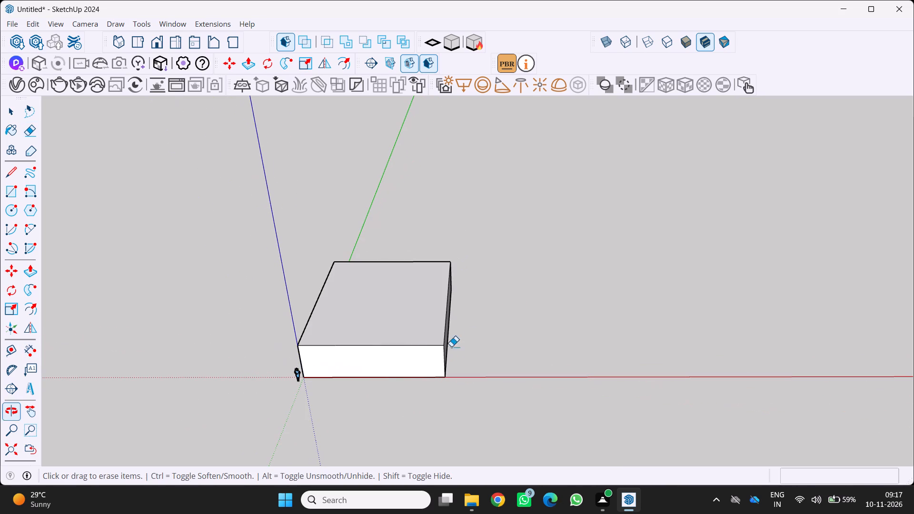
key("p")
left_click(421, 312)
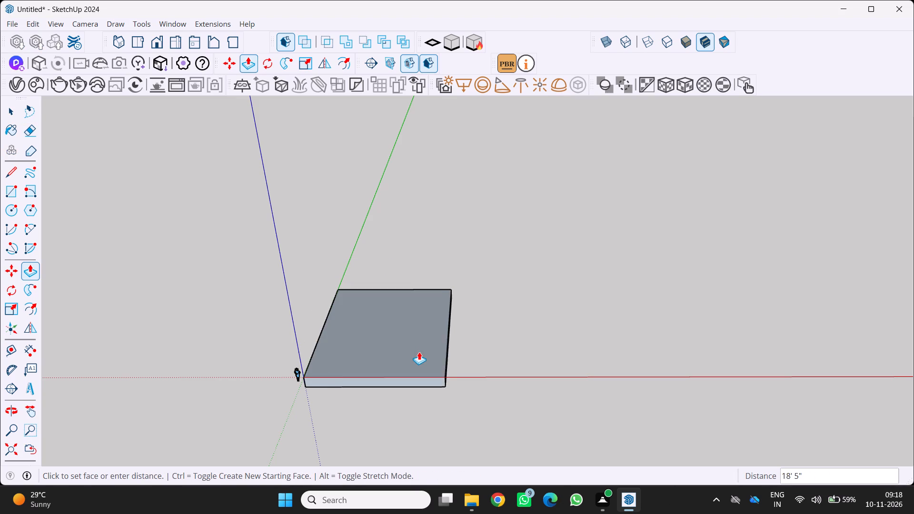
key("Escape")
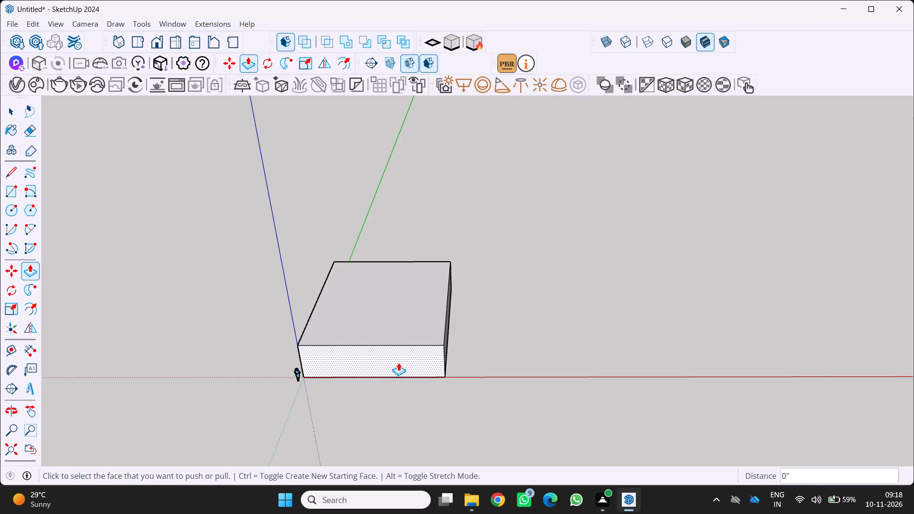
left_click(405, 331)
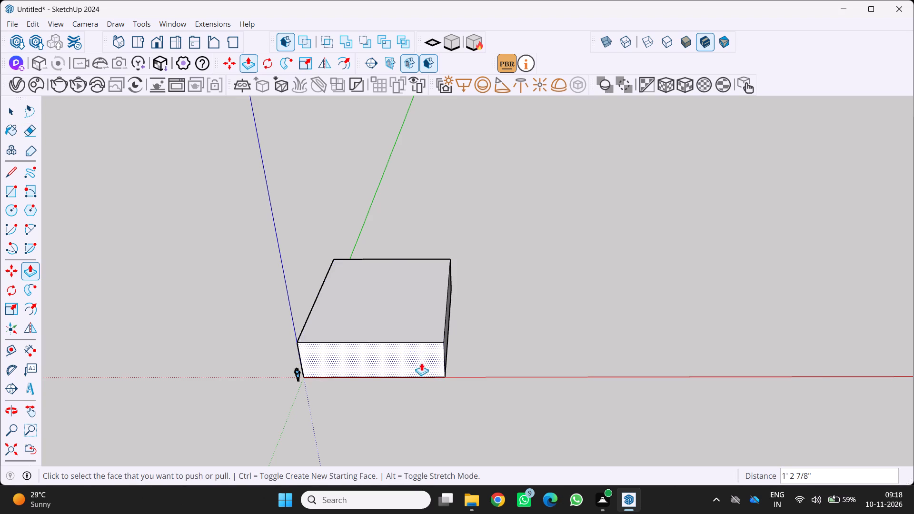
left_click(394, 288)
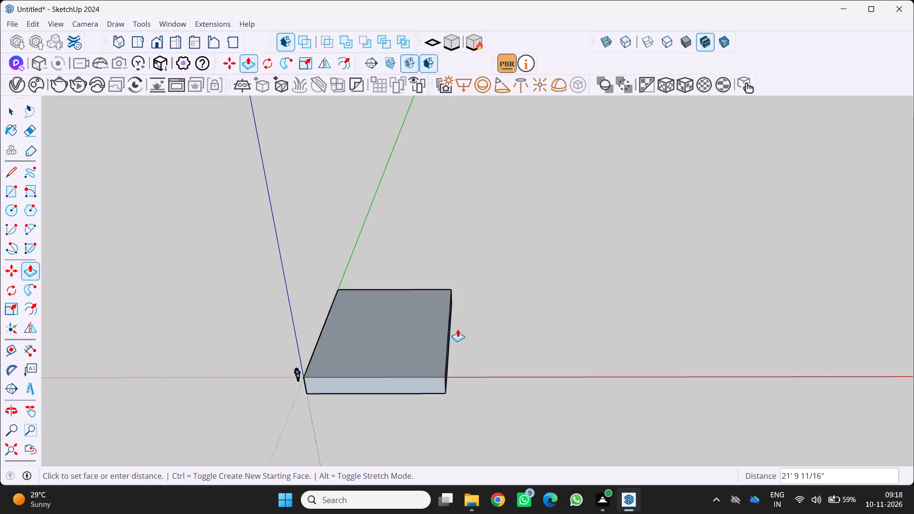
left_click(439, 317)
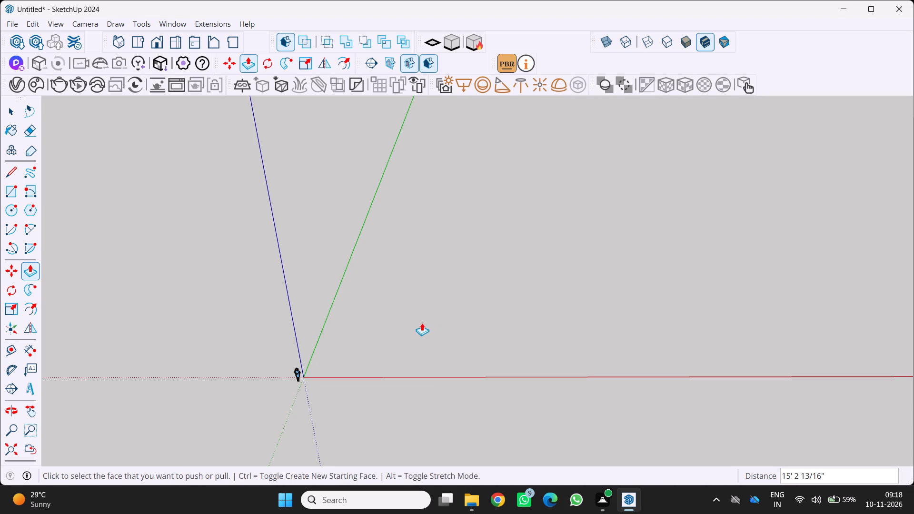
Place a guide line parallel to the green axis at a distance of 60' along the red direction.
scroll(428, 328, "down", 1)
middle_click_drag(431, 332, 391, 254)
scroll(334, 296, "down", 2)
middle_click_drag(356, 305, 439, 314)
scroll(411, 331, "down", 2)
middle_click_drag(408, 336, 374, 346)
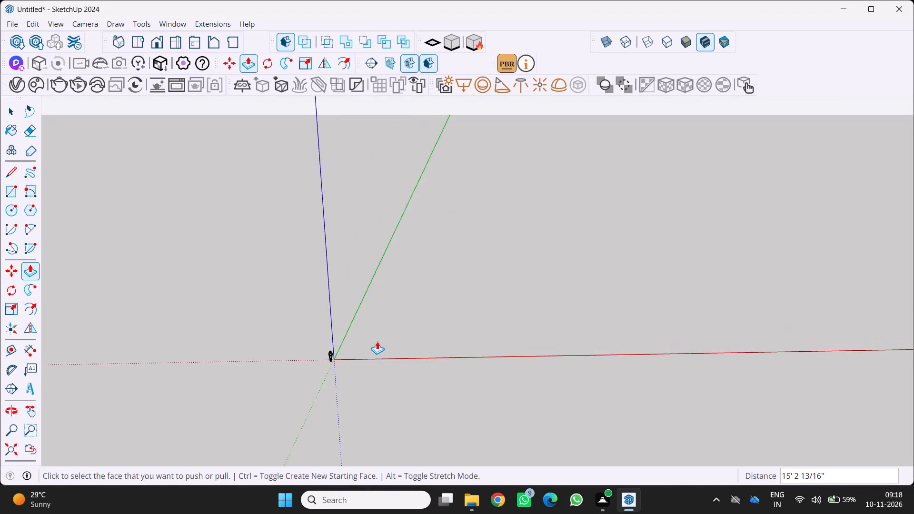
key("t")
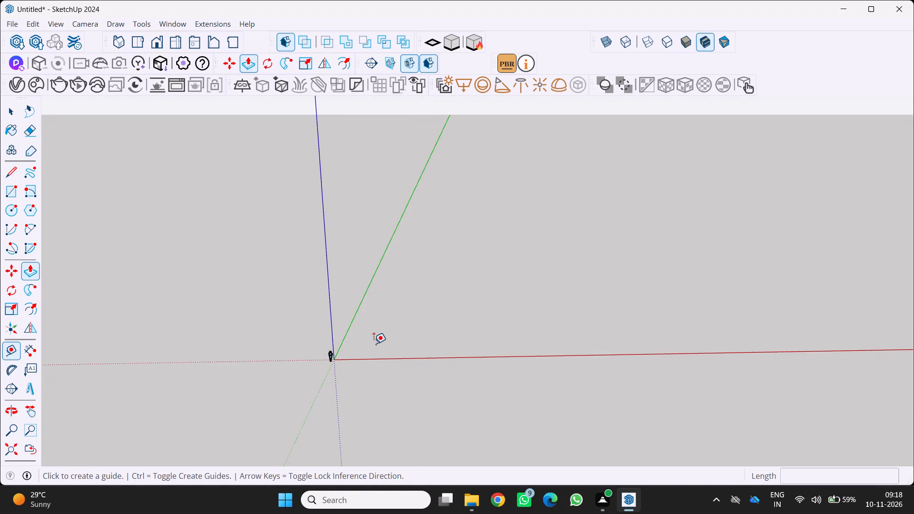
left_click(355, 317)
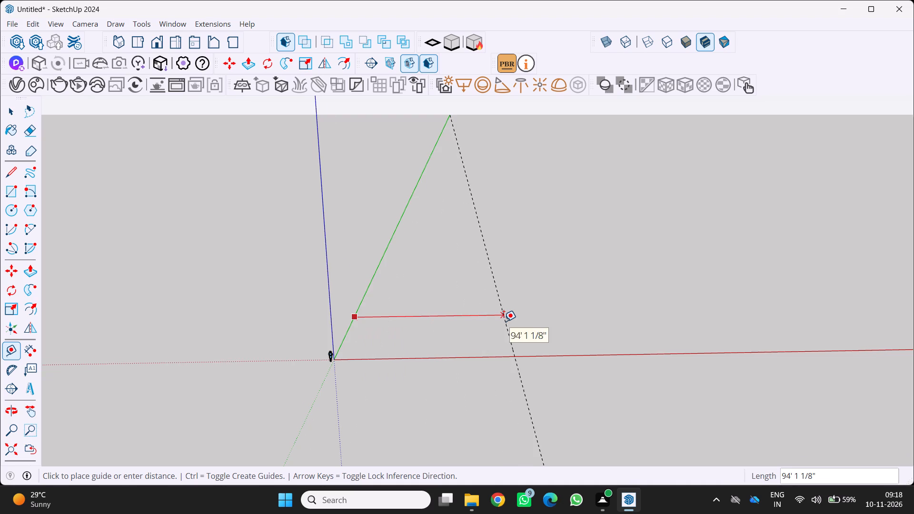
scroll(504, 322, "down", 5)
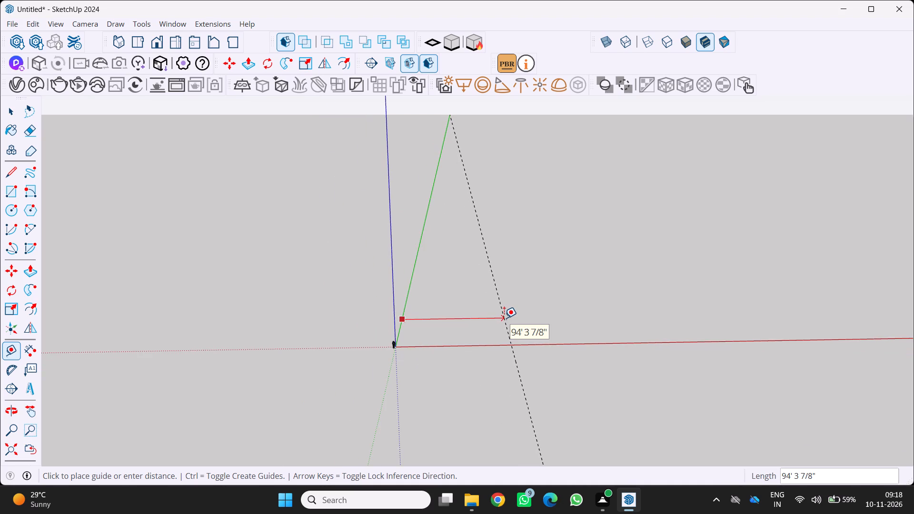
type("60'")
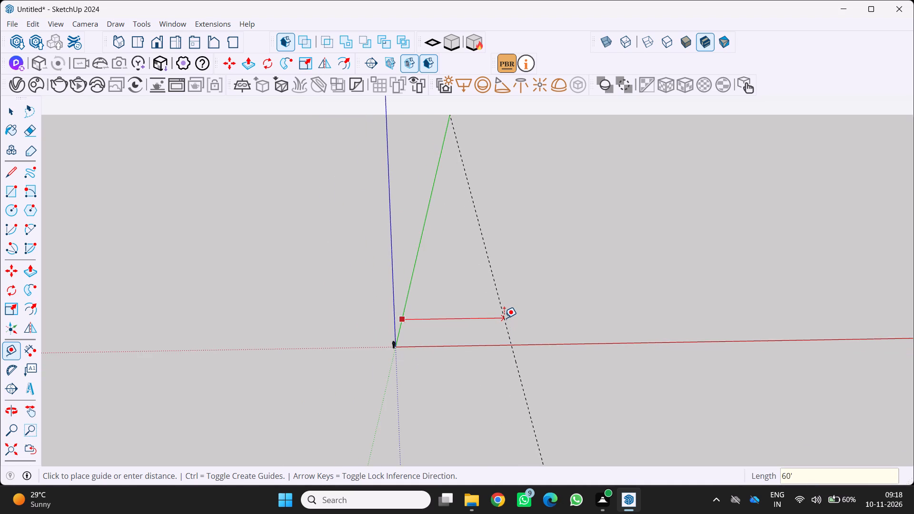
key("Return")
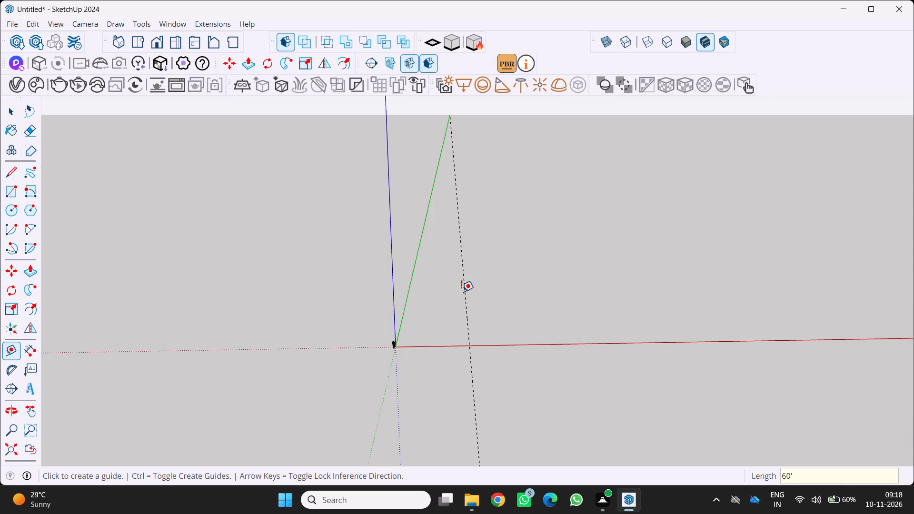
Place a guide line parallel to the red axis at a distance of 50' along the green direction.
scroll(441, 301, "up", 7)
middle_click_drag(340, 344, 302, 364)
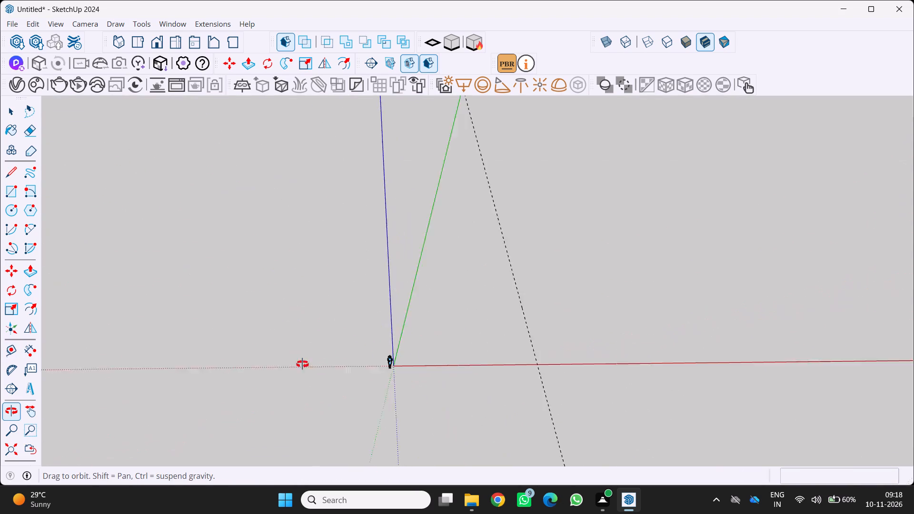
middle_click_drag(302, 364, 255, 362)
scroll(463, 356, "up", 2)
left_click_drag(457, 361, 459, 361)
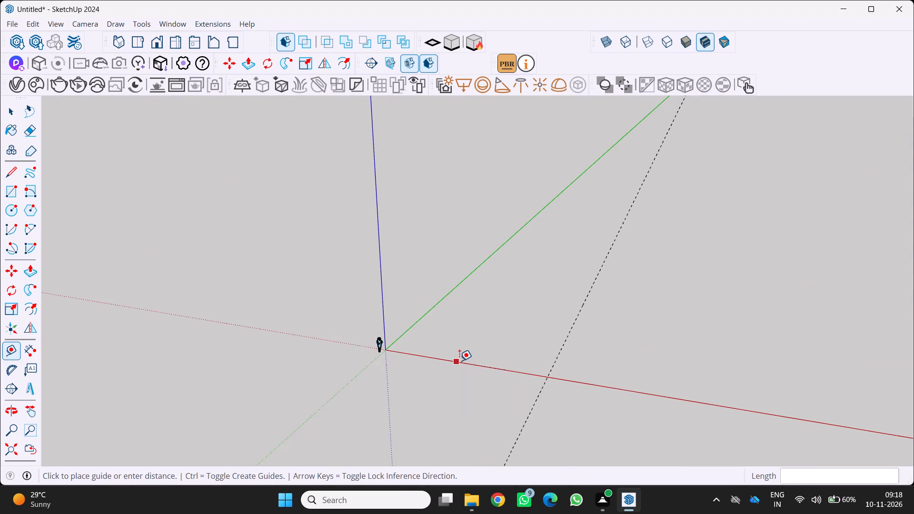
left_click_drag(459, 361, 465, 358)
type("50'")
key("Return")
scroll(510, 355, "up", 3)
middle_click_drag(524, 357, 579, 344)
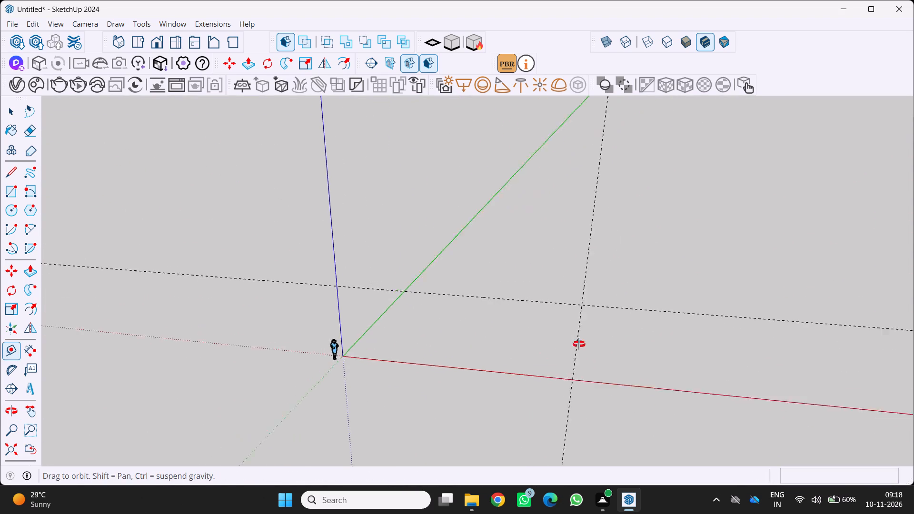
middle_click_drag(579, 344, 583, 334)
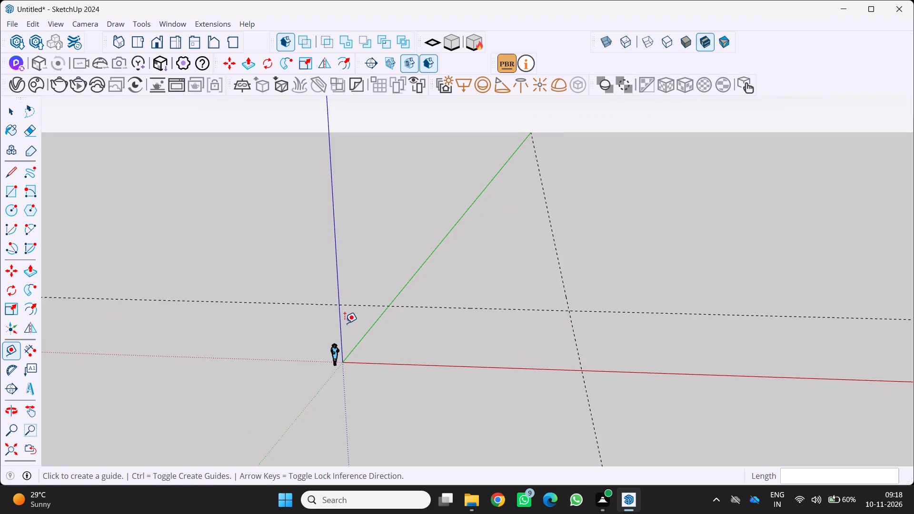
Place a second guide line parallel to the green axis, offset 60' along the red direction from the existing green-parallel guide.
scroll(360, 322, "down", 5)
middle_click_drag(358, 324, 328, 335)
scroll(482, 332, "up", 2)
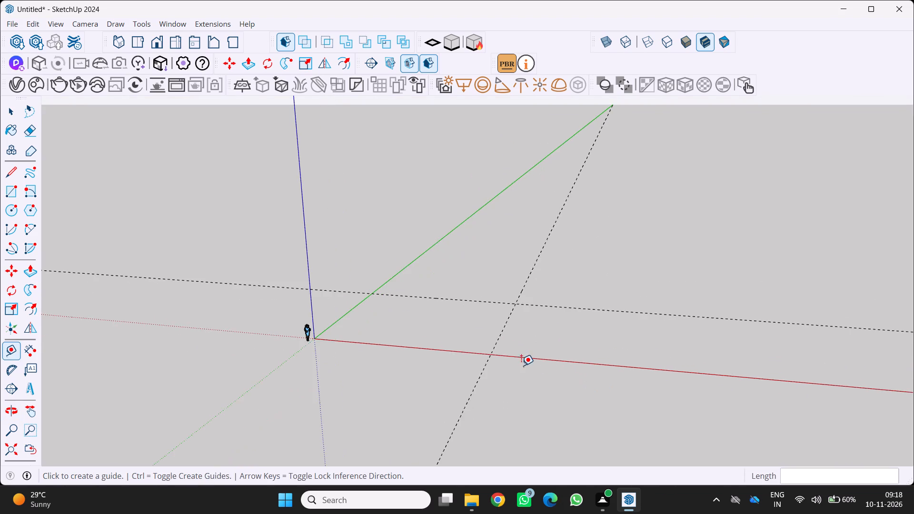
scroll(521, 367, "up", 5)
scroll(510, 361, "down", 12)
middle_click_drag(503, 378, 541, 377)
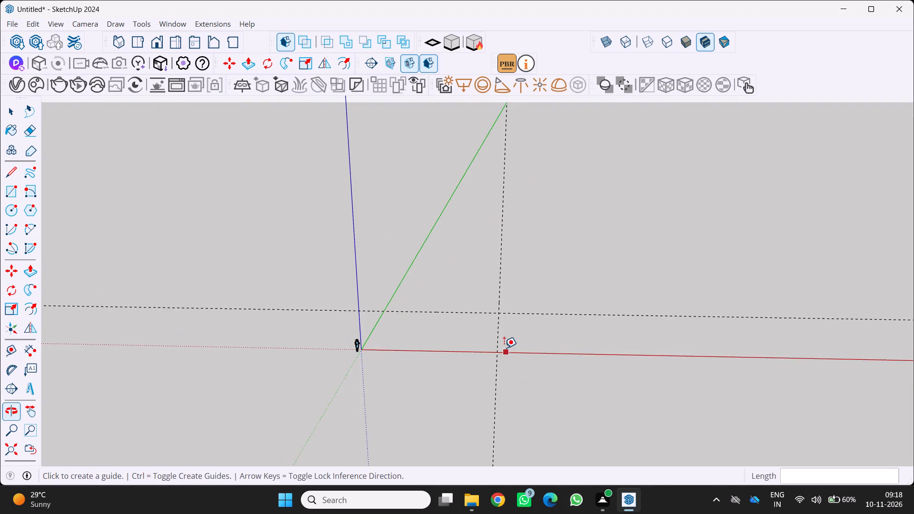
scroll(504, 348, "up", 3)
middle_click_drag(492, 349, 467, 346)
left_click_drag(501, 316, 511, 317)
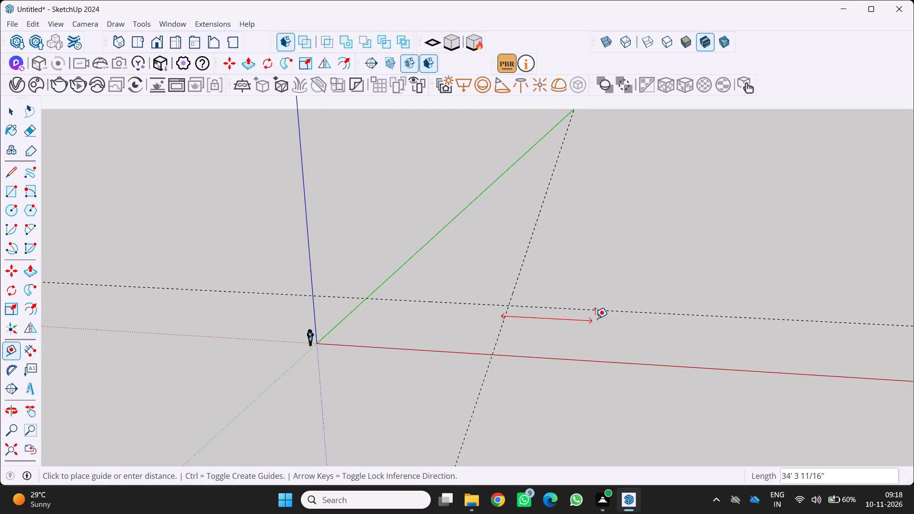
key("Escape")
key("t")
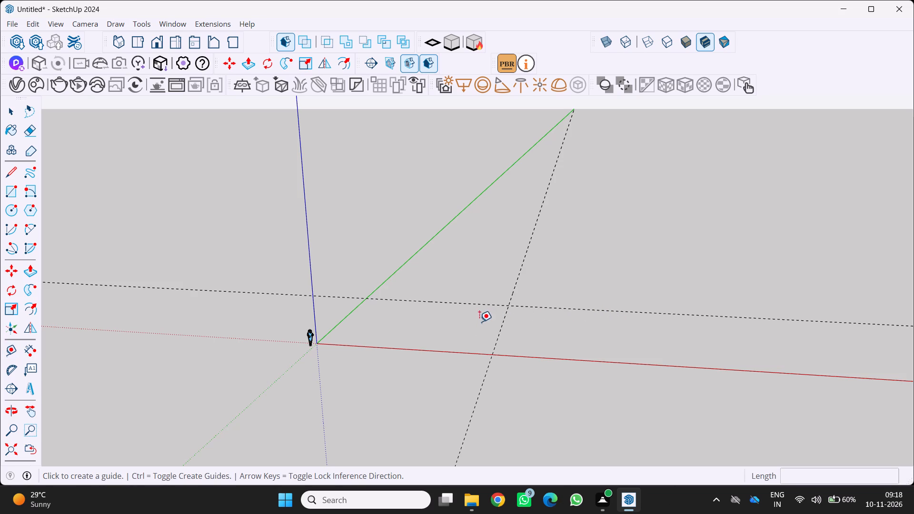
left_click(503, 315)
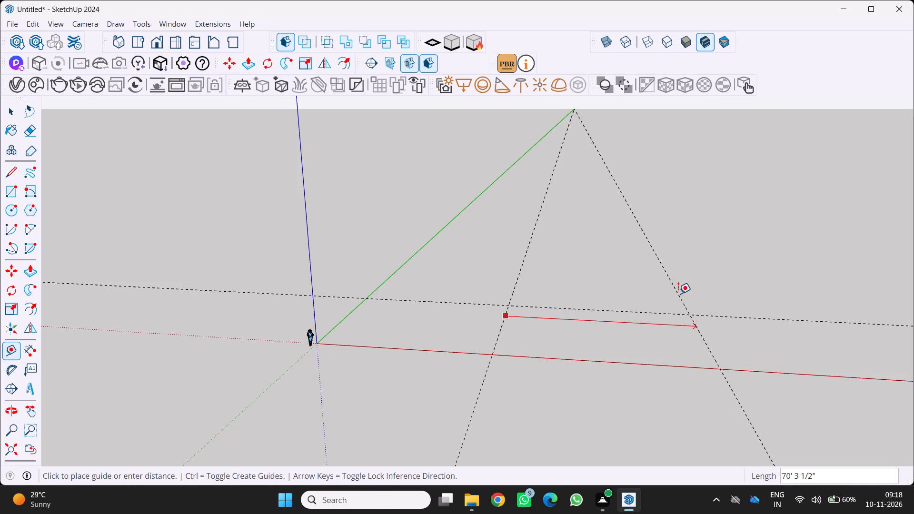
type("60'")
key("Return")
Draw a rectangle about 60' by 50' between the two green-parallel guides, from the 50' guide to the red axis.
scroll(653, 323, "down", 3)
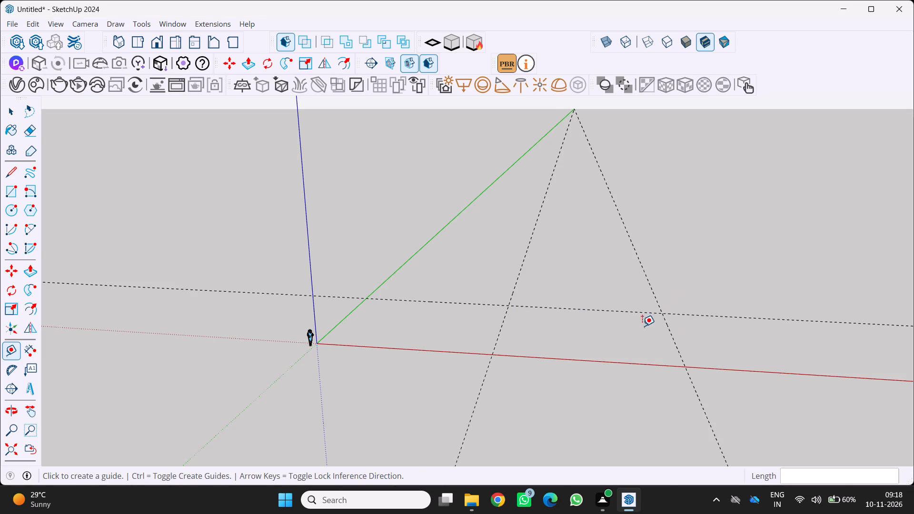
scroll(642, 326, "down", 1)
scroll(576, 340, "up", 2)
middle_click_drag(606, 313, 582, 334)
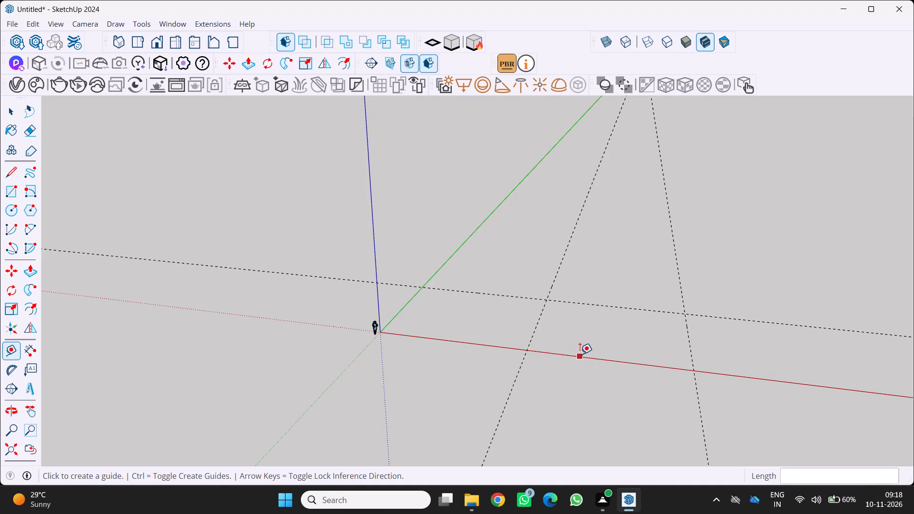
left_click(580, 354)
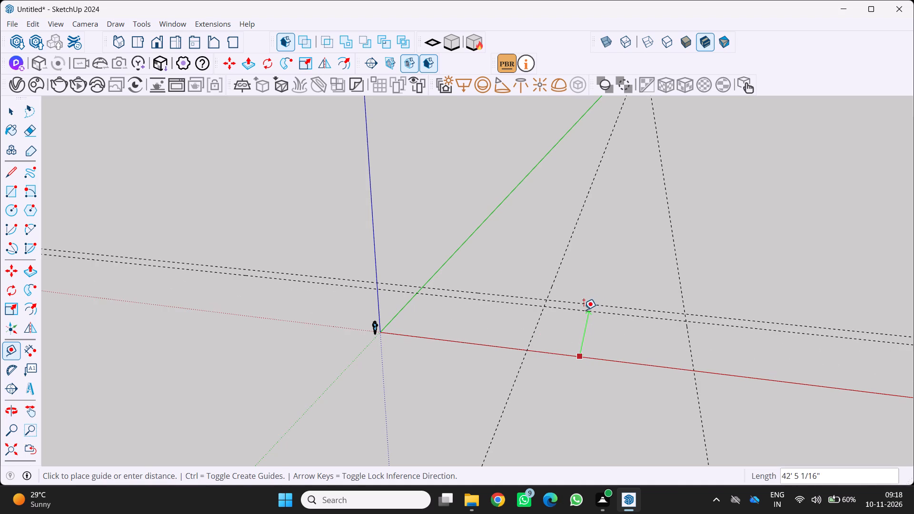
key("Escape")
key("r")
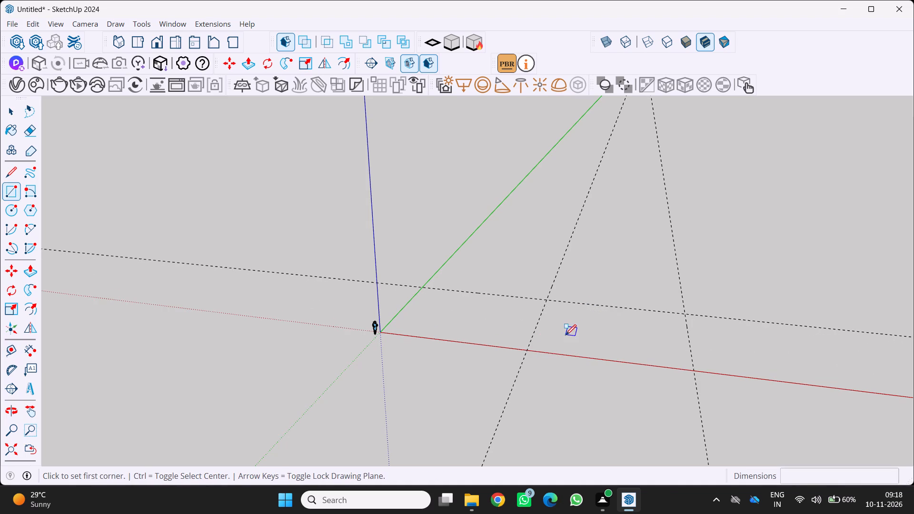
left_click(545, 299)
scroll(622, 350, "down", 1)
scroll(677, 356, "up", 2)
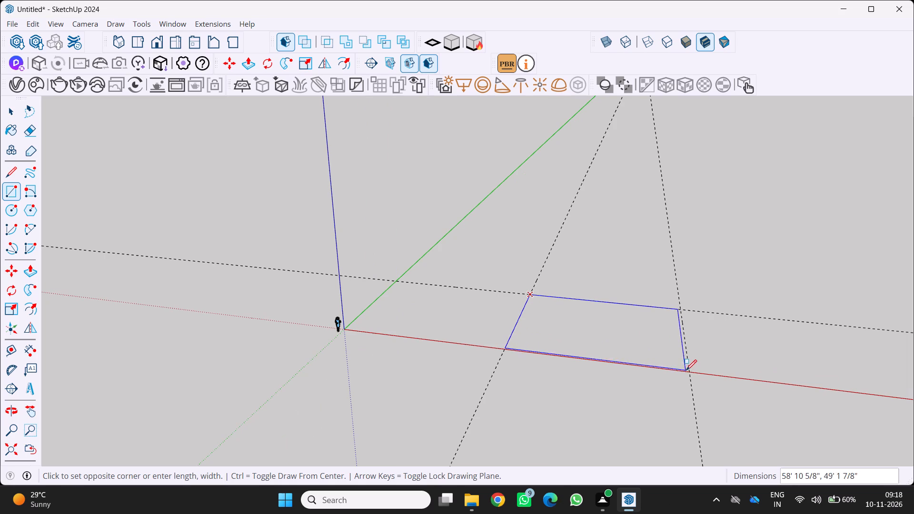
scroll(684, 371, "up", 5)
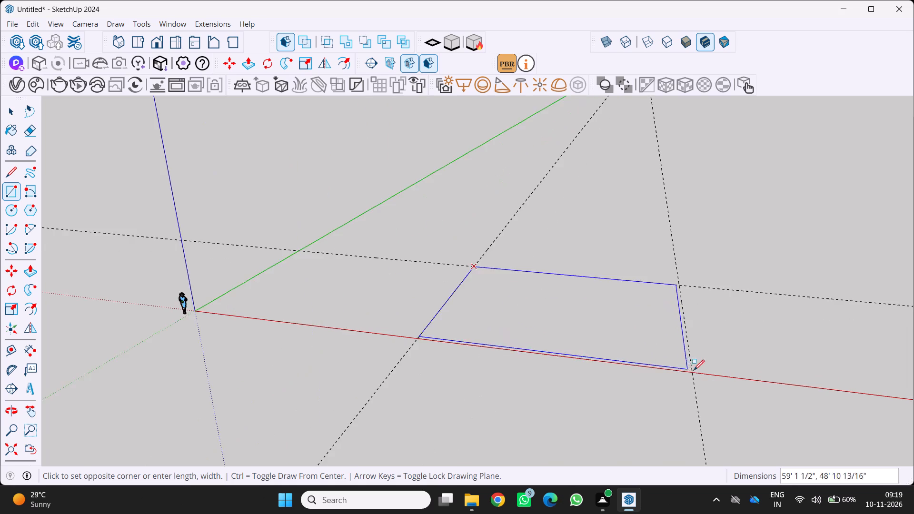
scroll(694, 370, "up", 3)
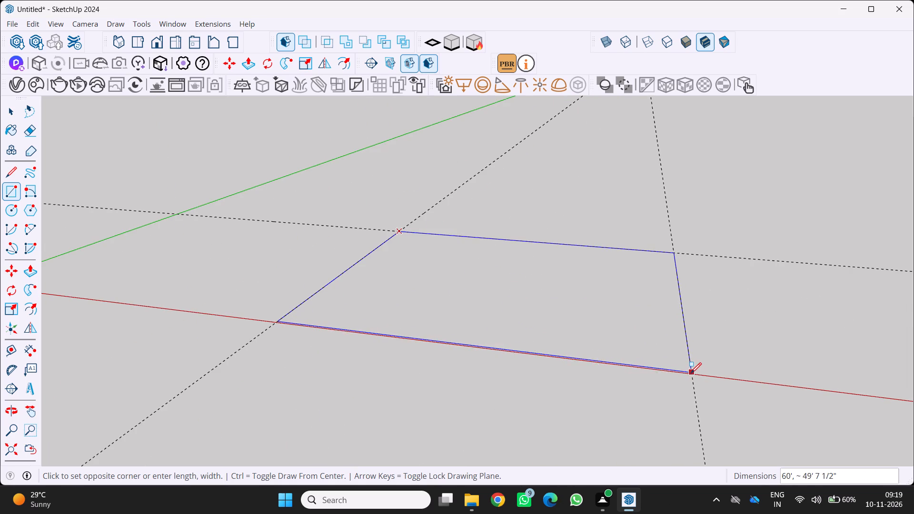
scroll(686, 371, "up", 9)
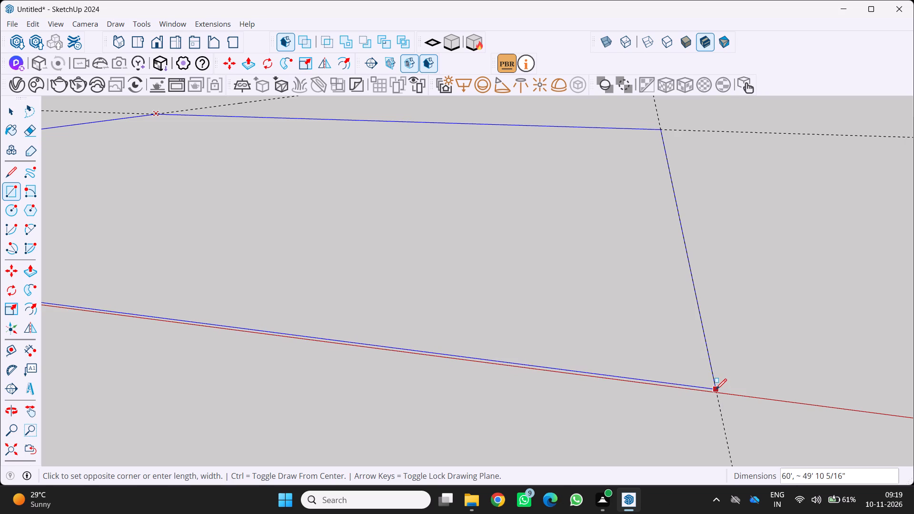
left_click(717, 392)
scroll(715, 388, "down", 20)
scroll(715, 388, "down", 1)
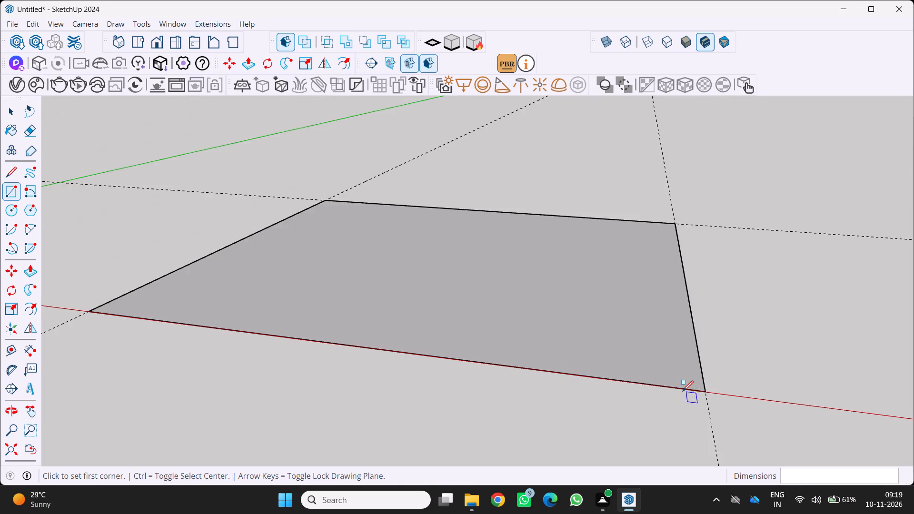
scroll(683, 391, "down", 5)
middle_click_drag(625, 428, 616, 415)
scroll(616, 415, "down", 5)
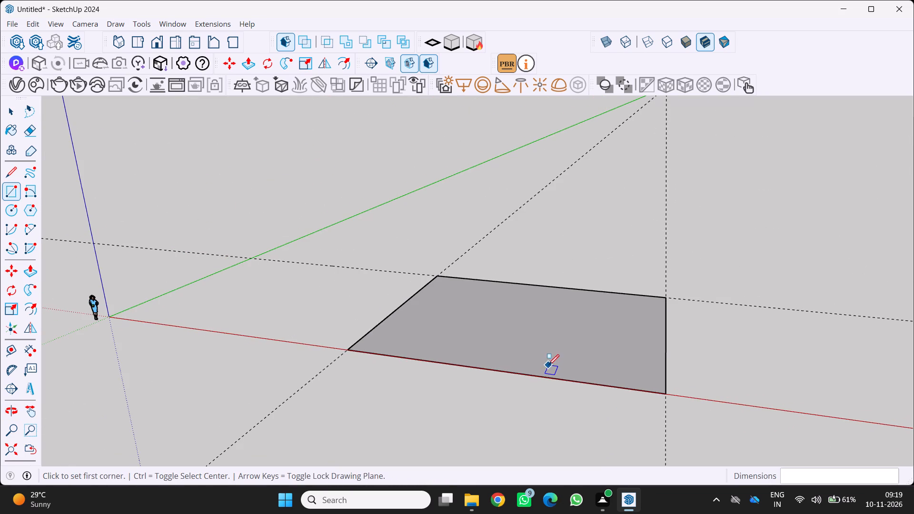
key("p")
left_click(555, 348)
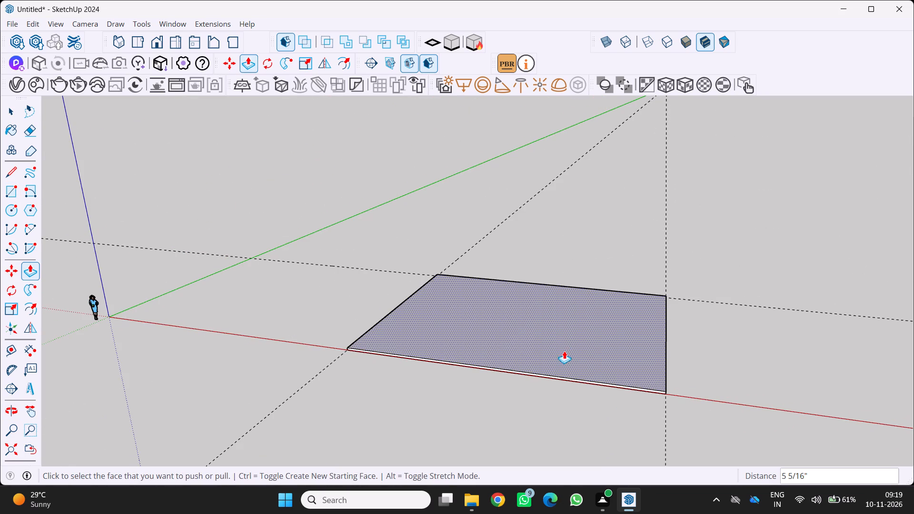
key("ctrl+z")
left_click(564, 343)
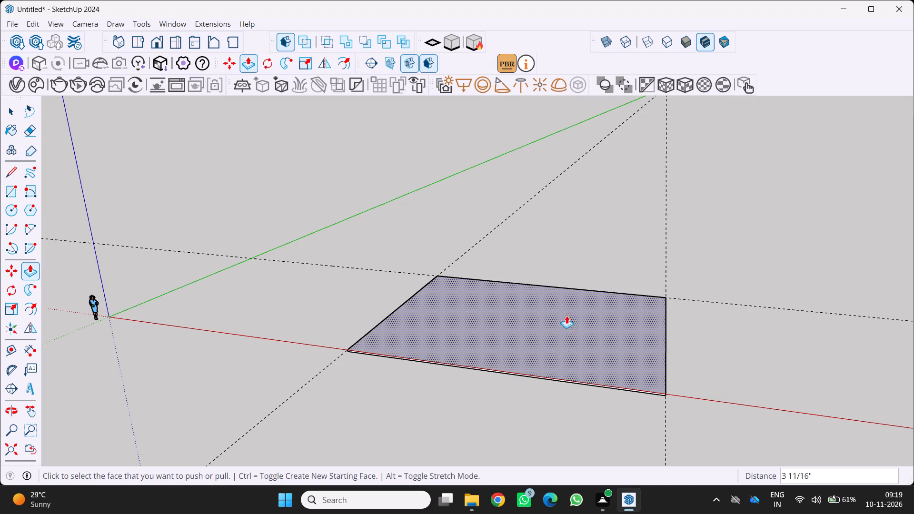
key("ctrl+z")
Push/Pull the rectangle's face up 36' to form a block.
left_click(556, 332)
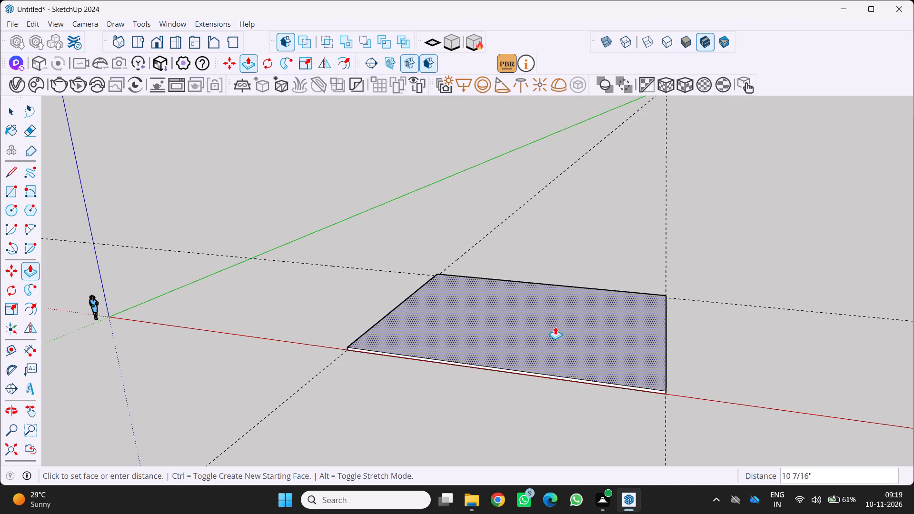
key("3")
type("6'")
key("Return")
Examine the block from several sides and check how it sits against the guides and axes.
scroll(626, 345, "down", 11)
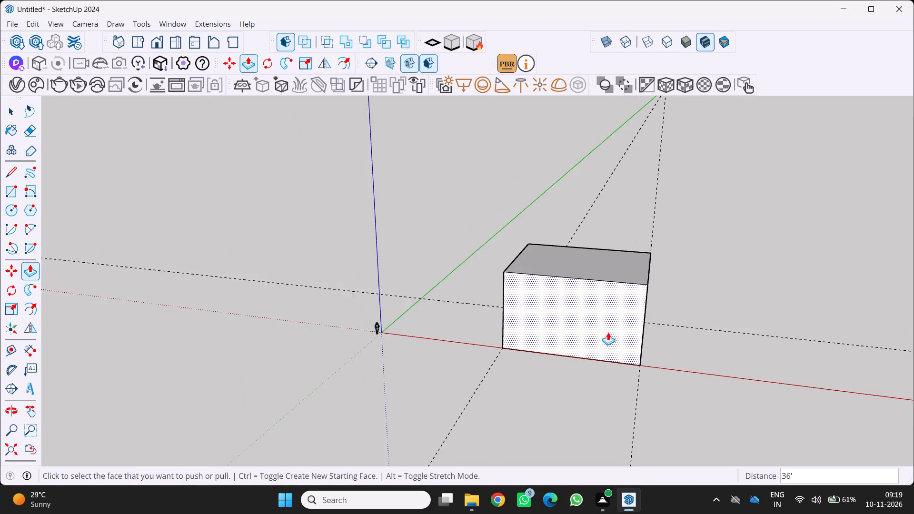
scroll(608, 332, "down", 1)
middle_click_drag(606, 336, 484, 353)
scroll(467, 333, "down", 13)
scroll(492, 362, "up", 1)
middle_click_drag(492, 362, 636, 310)
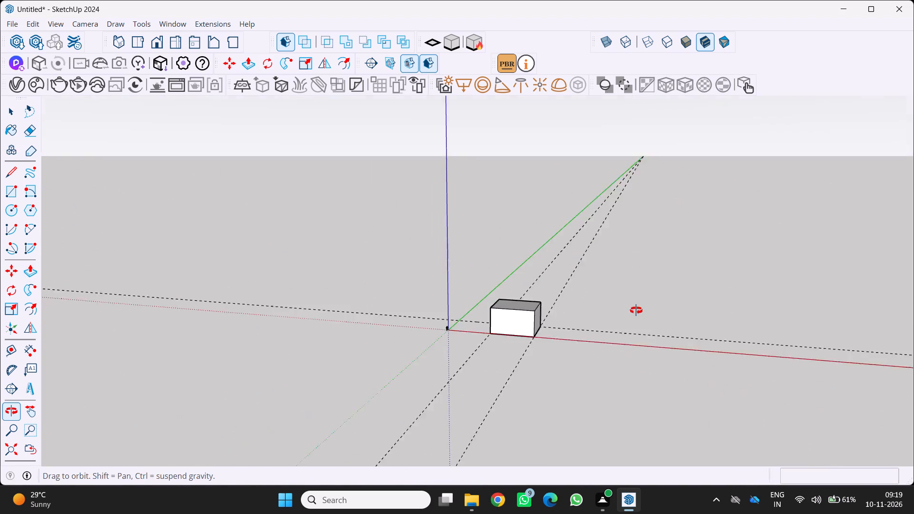
middle_click_drag(636, 310, 639, 306)
scroll(518, 347, "up", 9)
middle_click_drag(498, 352, 459, 374)
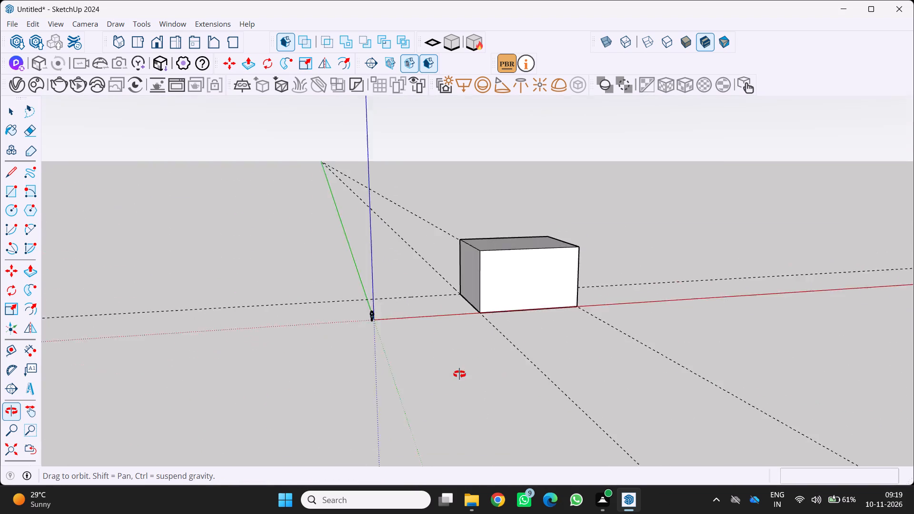
middle_click_drag(459, 374, 373, 389)
scroll(367, 357, "down", 10)
middle_click_drag(383, 347, 291, 390)
scroll(324, 369, "up", 3)
middle_click_drag(328, 367, 336, 366)
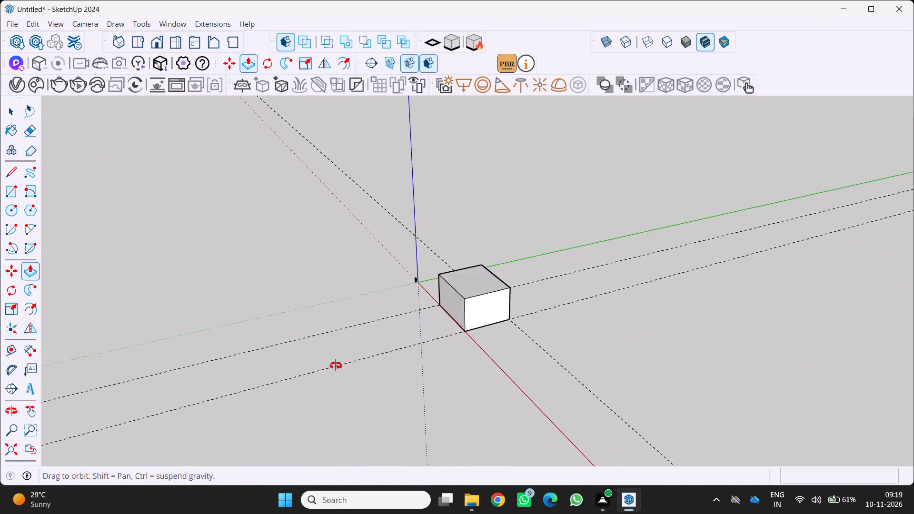
scroll(336, 366, "up", 1)
middle_click_drag(336, 366, 561, 376)
scroll(492, 370, "down", 4)
middle_click_drag(464, 371, 568, 301)
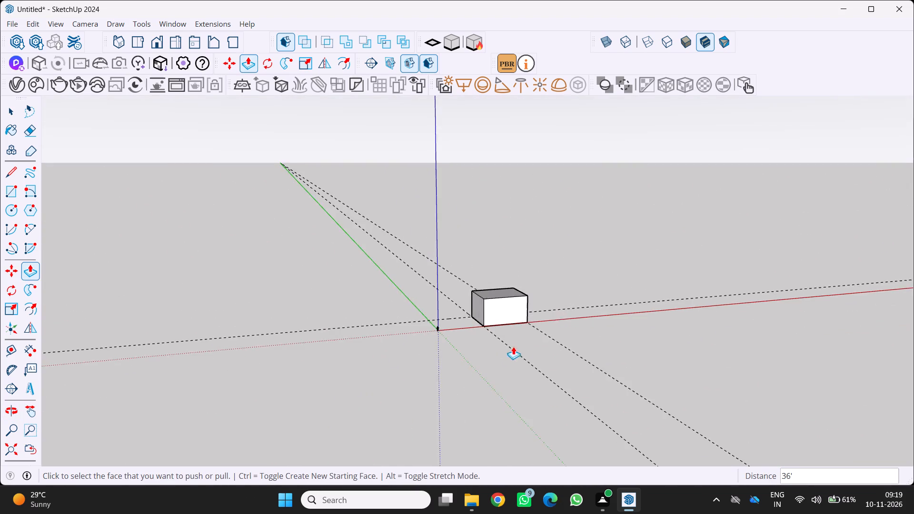
scroll(507, 347, "up", 15)
middle_click_drag(467, 302, 568, 332)
scroll(568, 332, "up", 1)
scroll(538, 332, "down", 6)
middle_click_drag(497, 341, 425, 360)
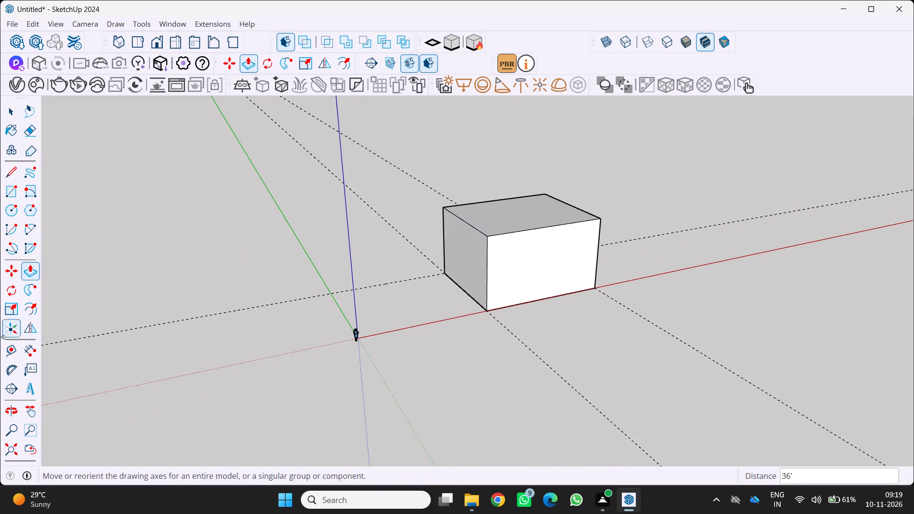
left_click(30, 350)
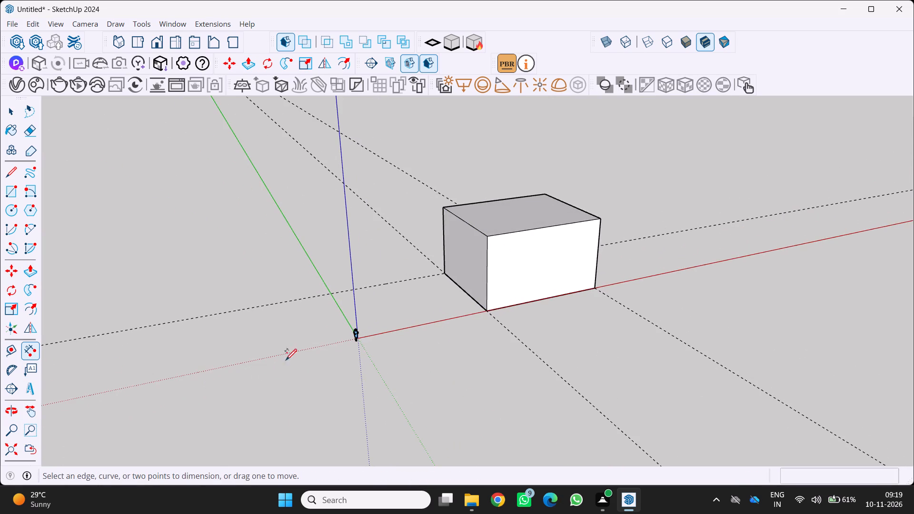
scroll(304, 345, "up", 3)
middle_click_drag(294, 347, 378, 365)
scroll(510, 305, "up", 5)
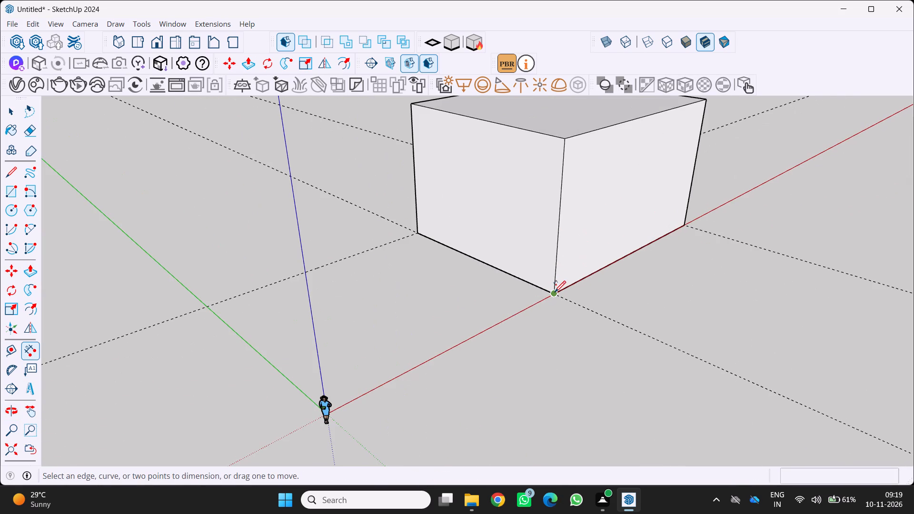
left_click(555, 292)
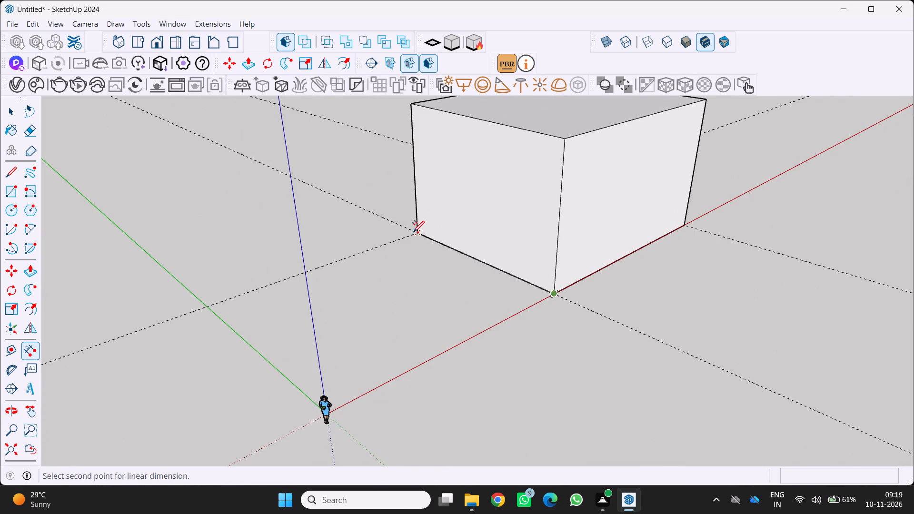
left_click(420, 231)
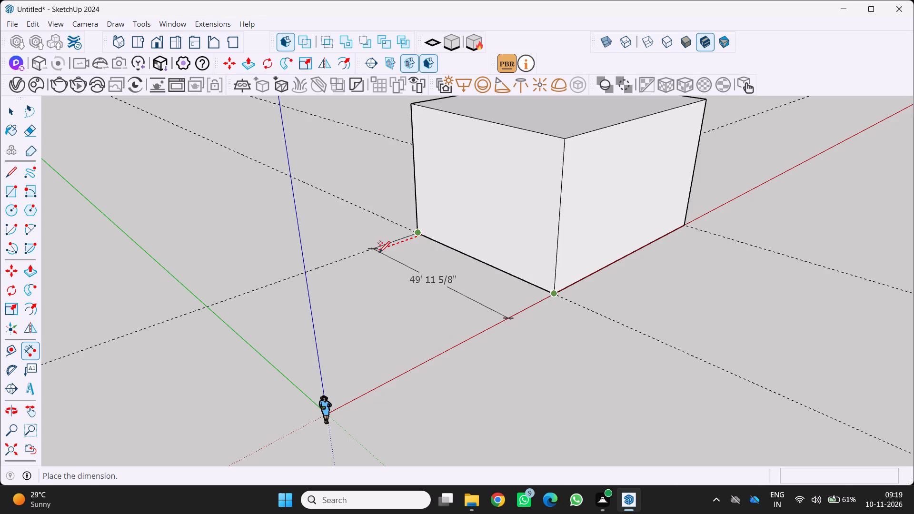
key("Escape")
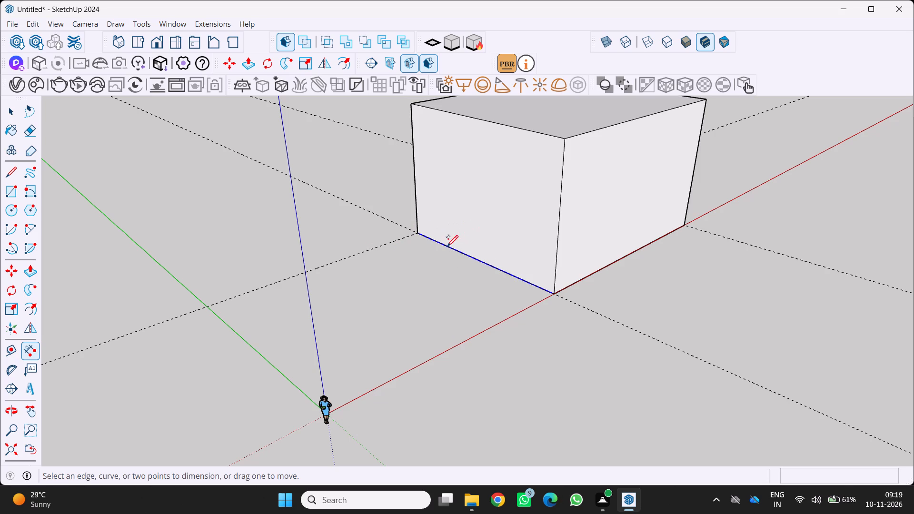
Measure the block's bottom edge along the green direction, from the corner on the red axis to the 50' guide.
key("t")
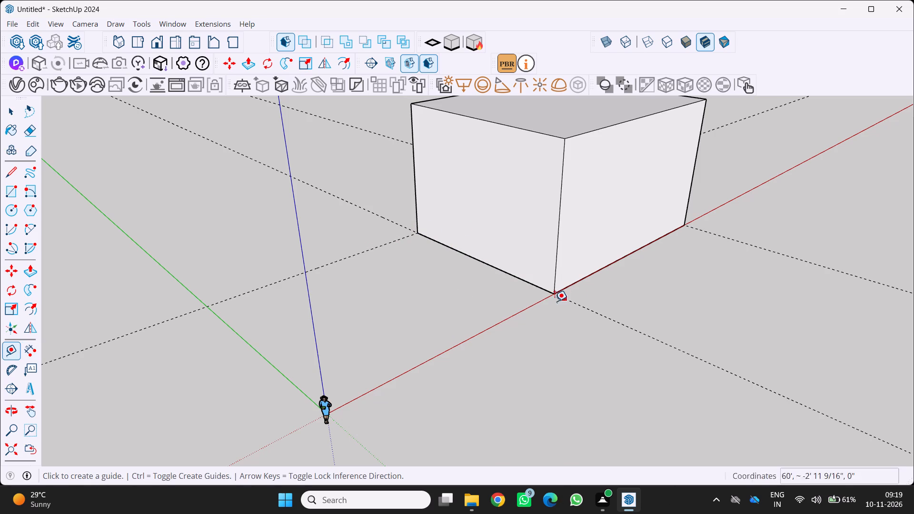
left_click_drag(554, 293, 549, 292)
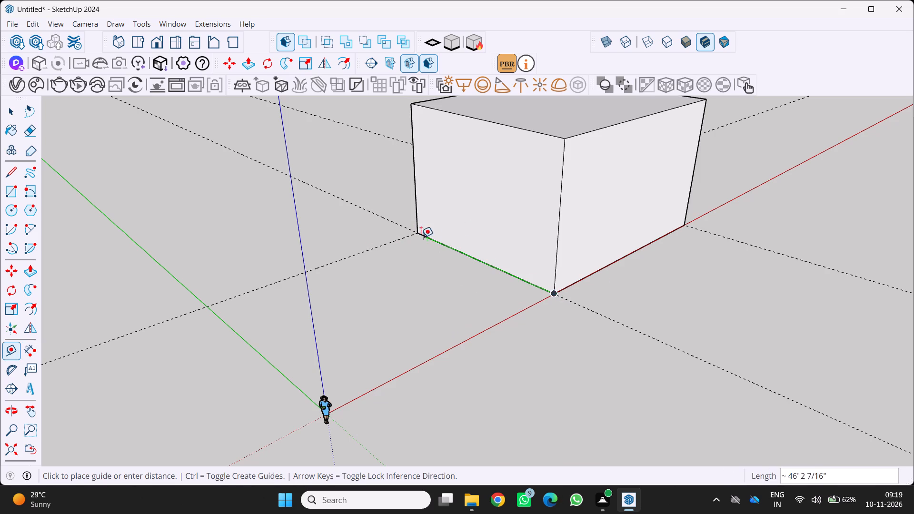
left_click(416, 232)
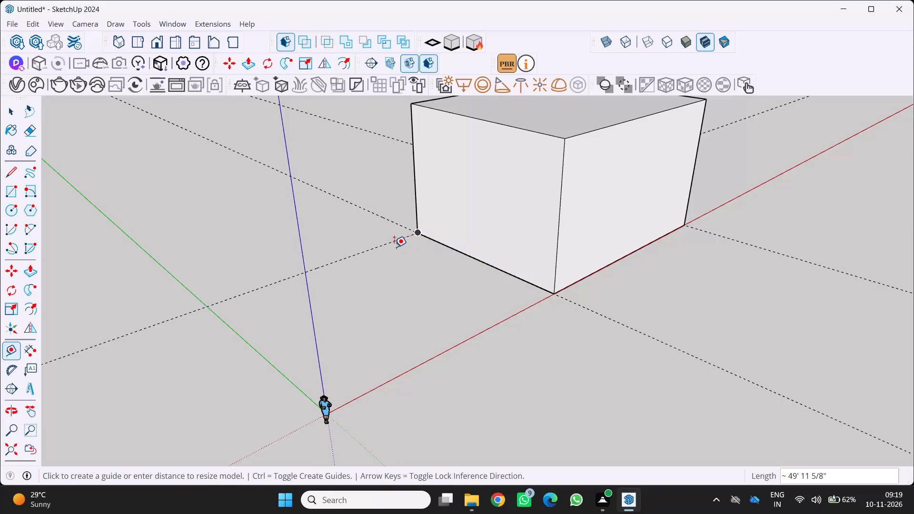
left_click_drag(460, 257, 422, 267)
key("Escape")
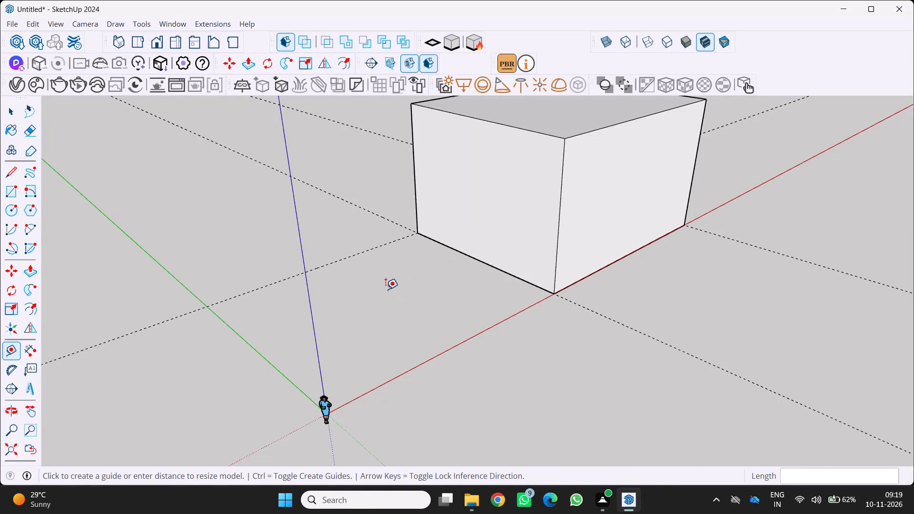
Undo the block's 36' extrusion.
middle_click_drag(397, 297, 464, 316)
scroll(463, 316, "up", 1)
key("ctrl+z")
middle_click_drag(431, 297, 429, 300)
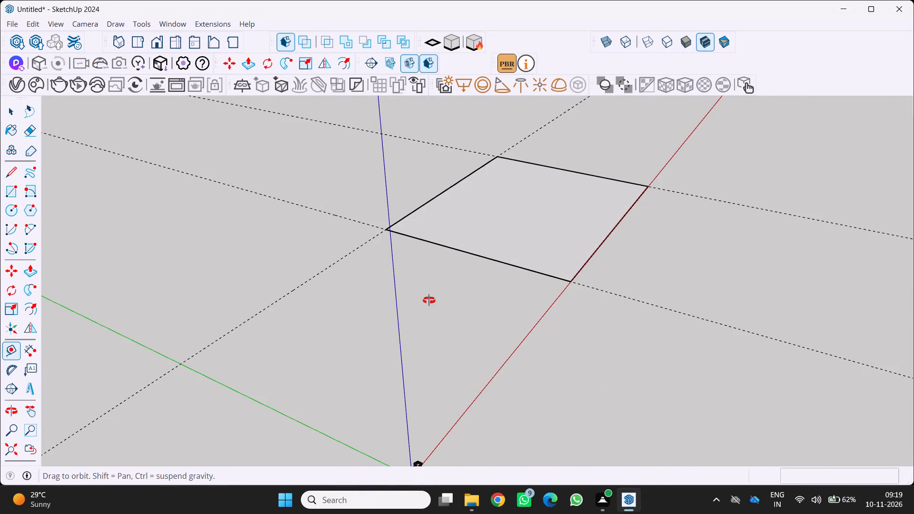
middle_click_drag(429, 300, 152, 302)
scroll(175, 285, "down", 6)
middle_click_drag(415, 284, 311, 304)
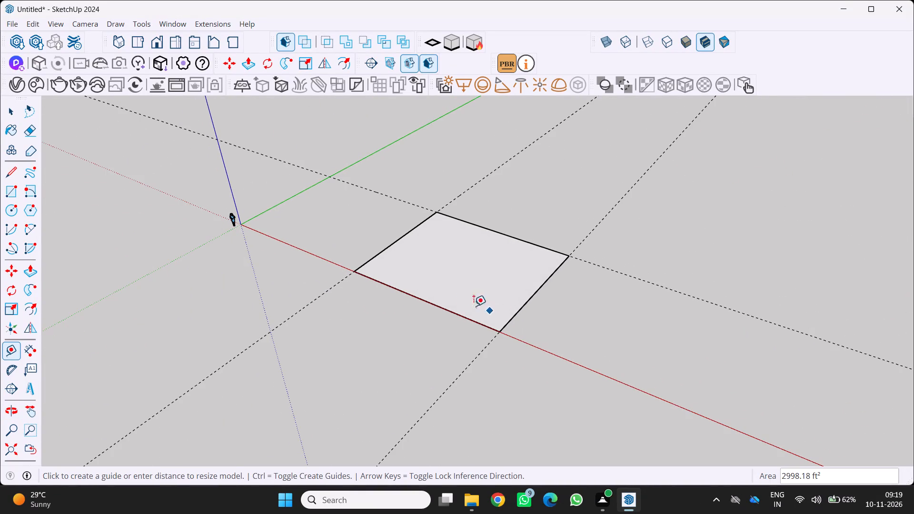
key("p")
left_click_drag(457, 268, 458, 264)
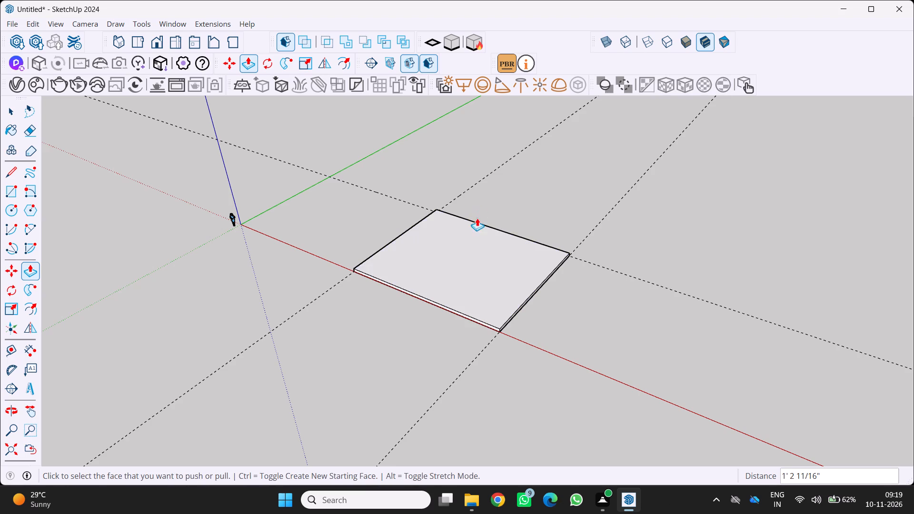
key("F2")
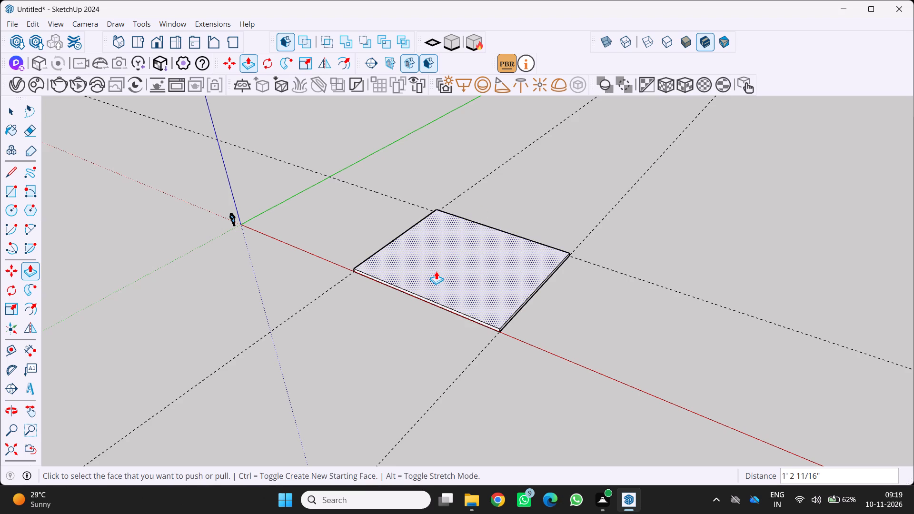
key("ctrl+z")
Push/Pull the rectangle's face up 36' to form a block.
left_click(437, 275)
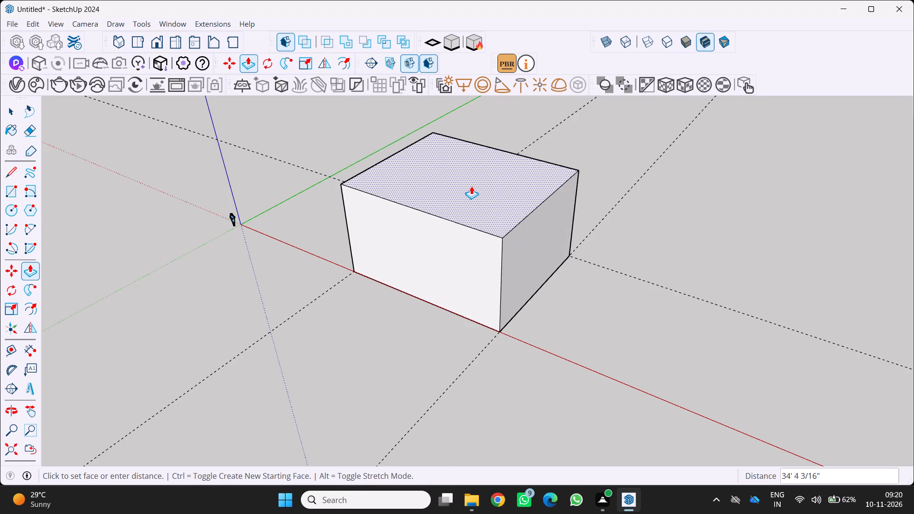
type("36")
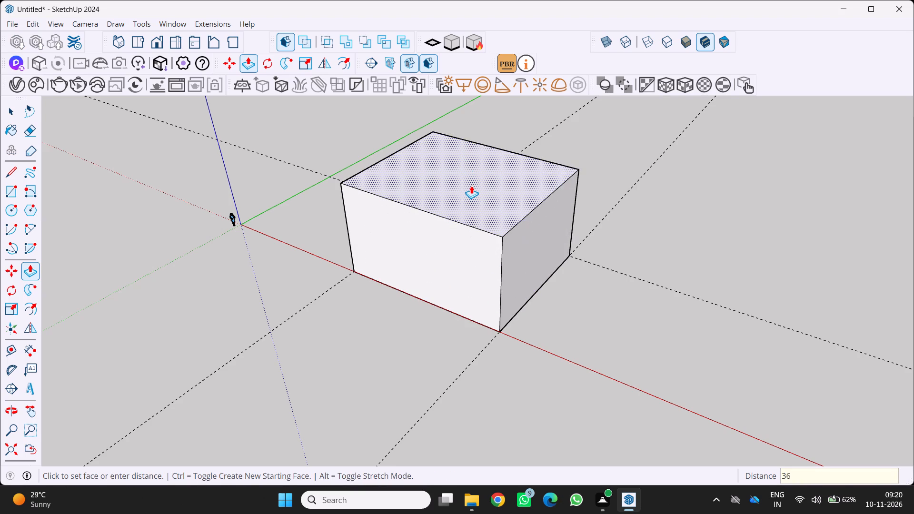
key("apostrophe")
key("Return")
Check the block's bottom edge along the green direction with a trial linear dimension from the corner on the red axis.
scroll(482, 253, "down", 2)
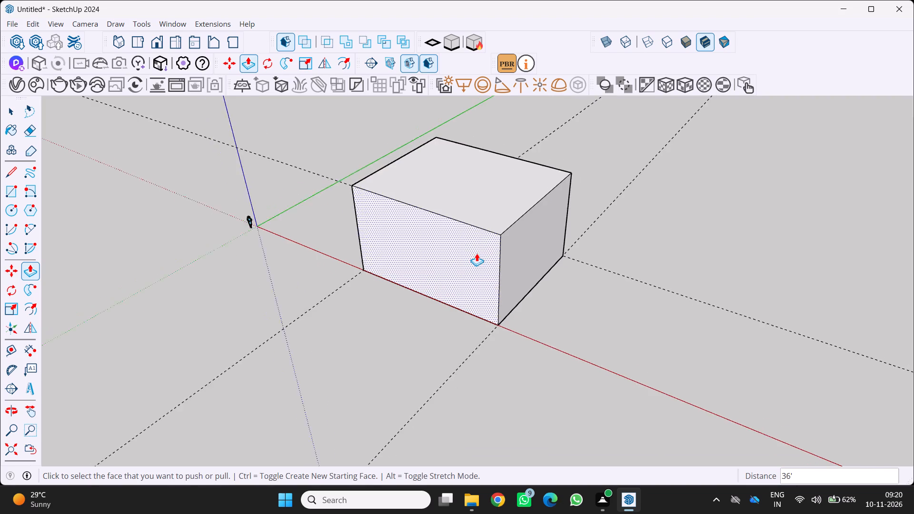
scroll(477, 253, "down", 1)
middle_click_drag(456, 244, 386, 239)
scroll(427, 326, "up", 4)
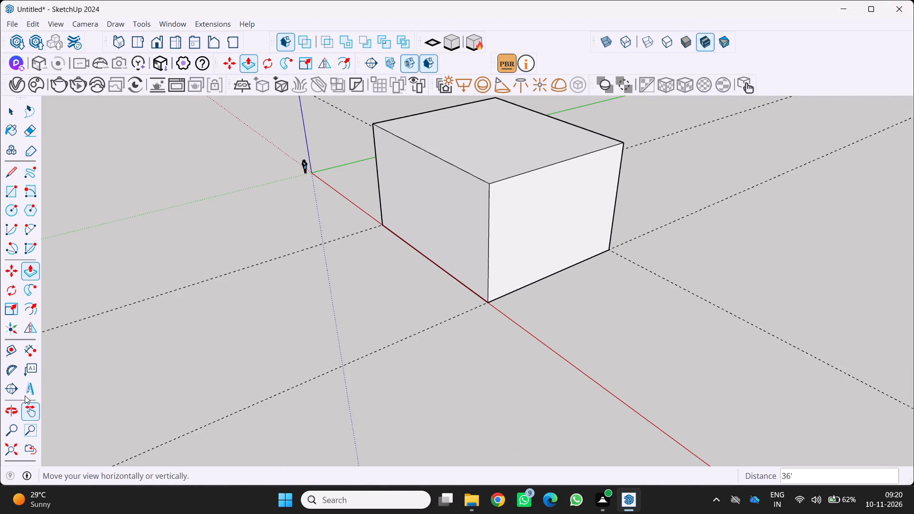
left_click(30, 352)
scroll(492, 331, "up", 2)
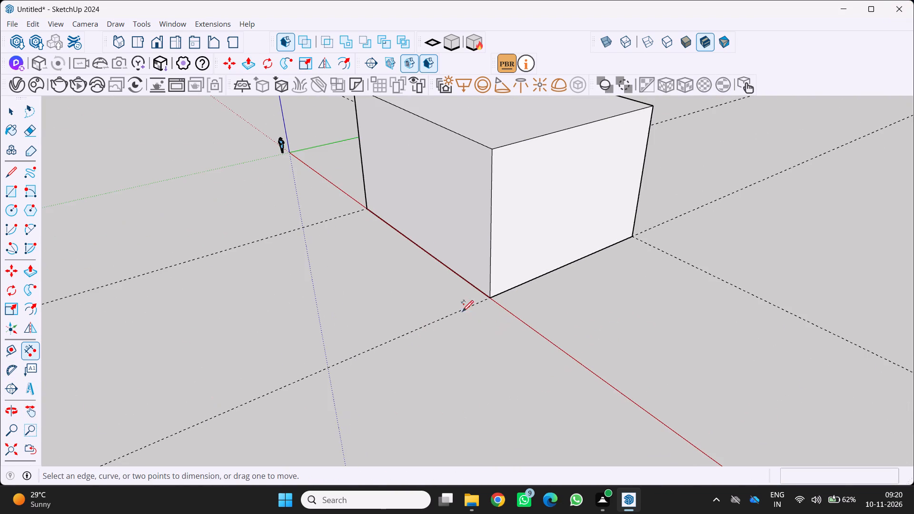
left_click(489, 297)
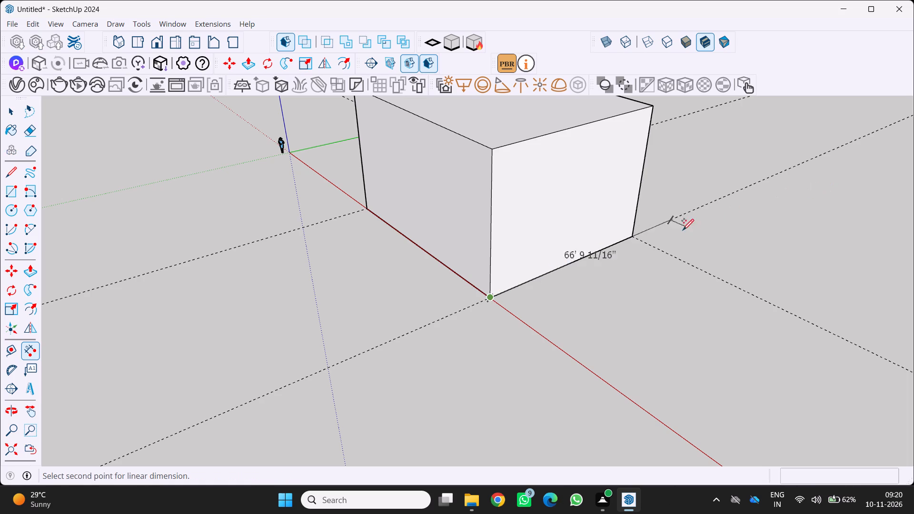
scroll(634, 236, "up", 9)
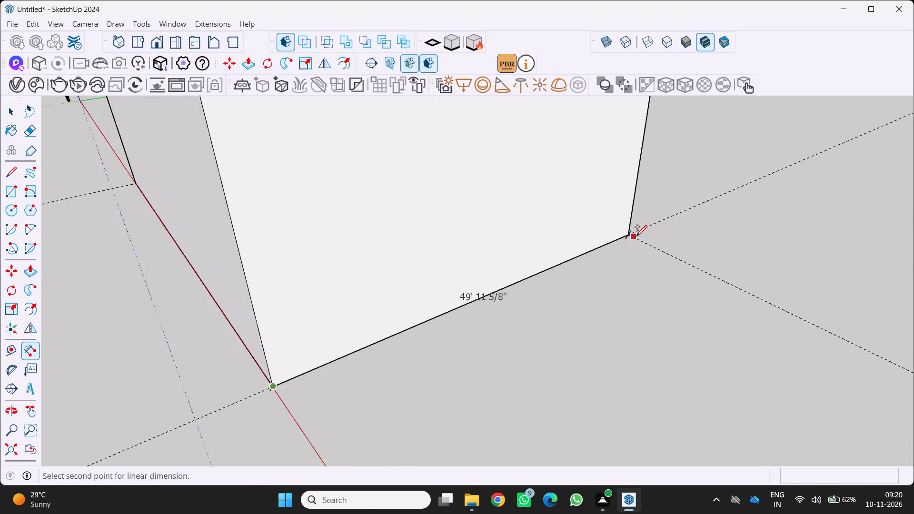
scroll(636, 236, "up", 3)
scroll(631, 234, "down", 8)
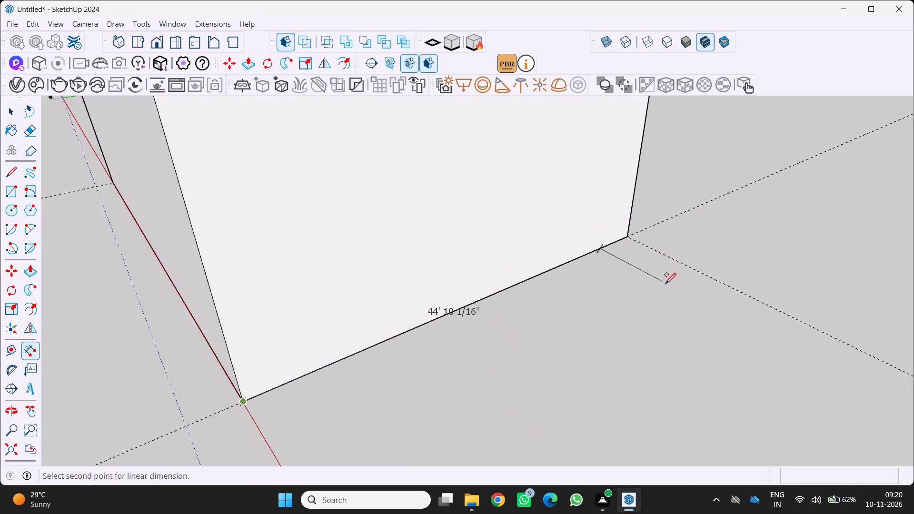
scroll(665, 283, "down", 15)
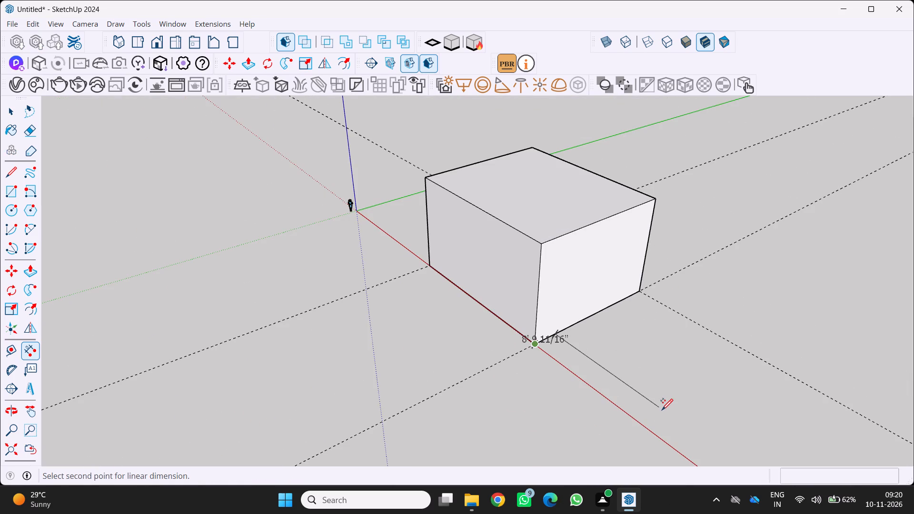
scroll(616, 388, "down", 12)
middle_click_drag(559, 357, 612, 368)
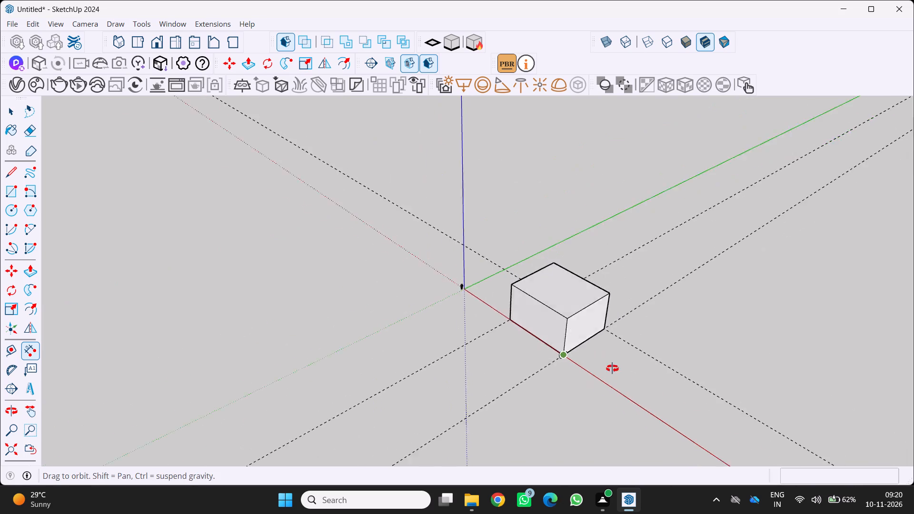
middle_click_drag(612, 368, 697, 365)
key("Escape")
Examine the block from several sides against the axes and guide lines.
scroll(622, 332, "up", 5)
middle_click_drag(594, 337, 574, 360)
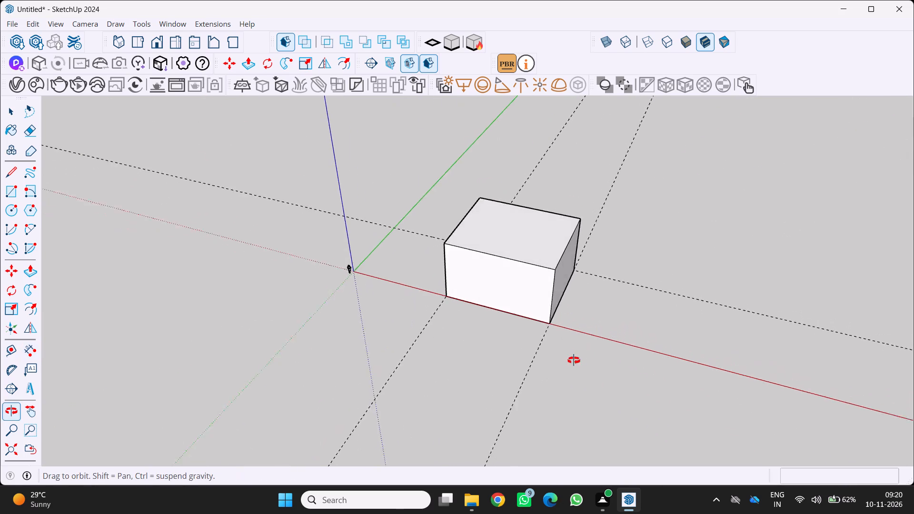
middle_click_drag(574, 360, 572, 361)
scroll(572, 360, "up", 1)
scroll(624, 335, "up", 1)
scroll(599, 343, "down", 8)
middle_click_drag(583, 343, 679, 309)
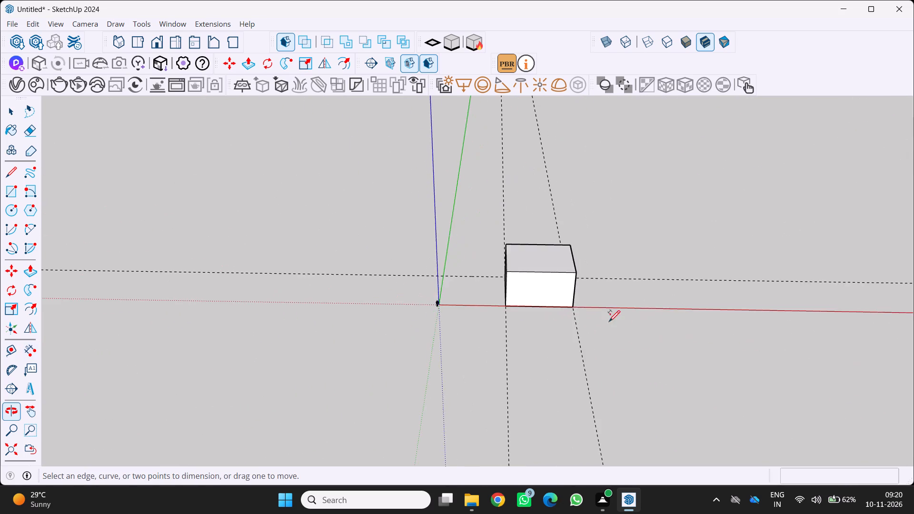
scroll(598, 322, "down", 4)
middle_click_drag(560, 339, 518, 347)
scroll(515, 342, "up", 10)
scroll(401, 308, "up", 1)
middle_click_drag(401, 308, 436, 337)
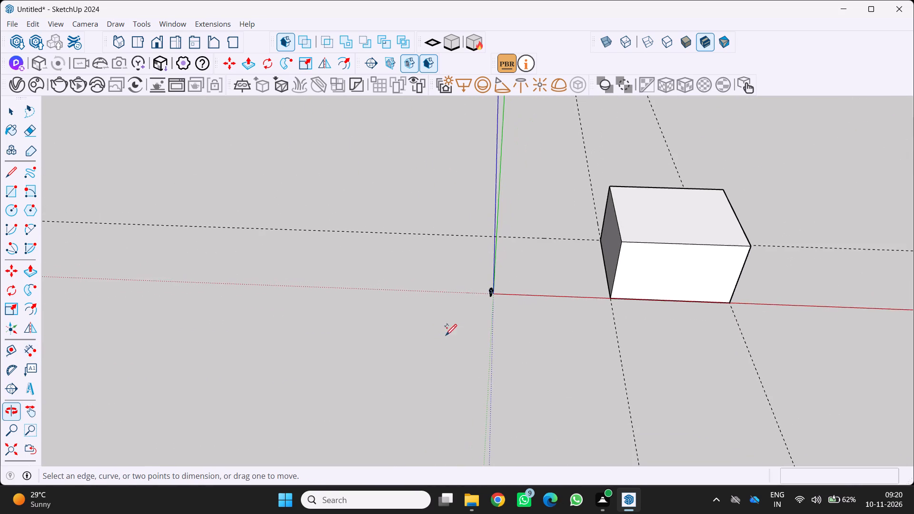
scroll(466, 332, "down", 11)
scroll(579, 309, "up", 3)
middle_click_drag(541, 303, 533, 316)
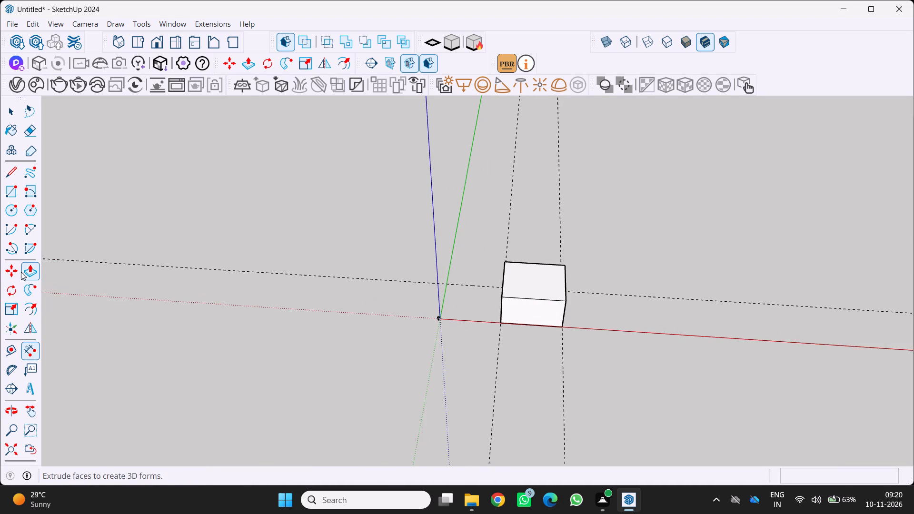
Erase the scale figure, all the guide lines and every edge of the block, leaving the model empty.
left_click(31, 125)
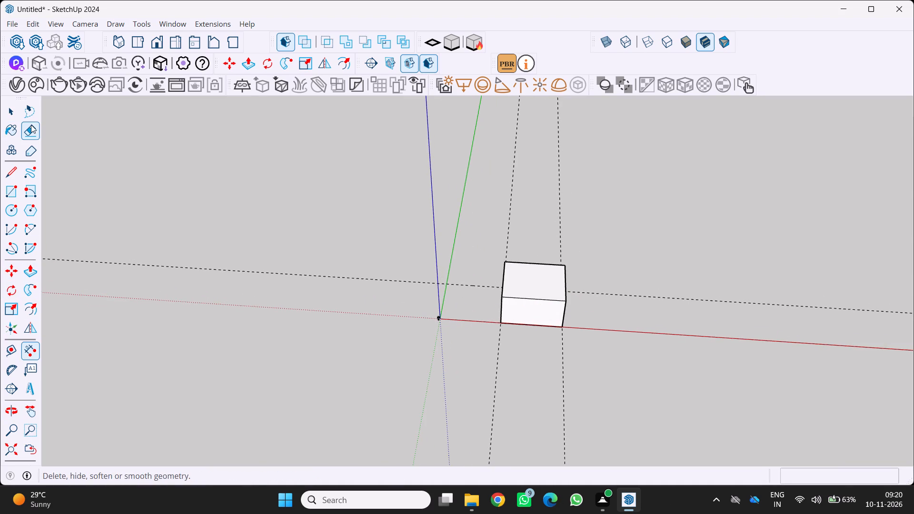
left_click_drag(540, 284, 345, 301)
left_click_drag(544, 278, 526, 268)
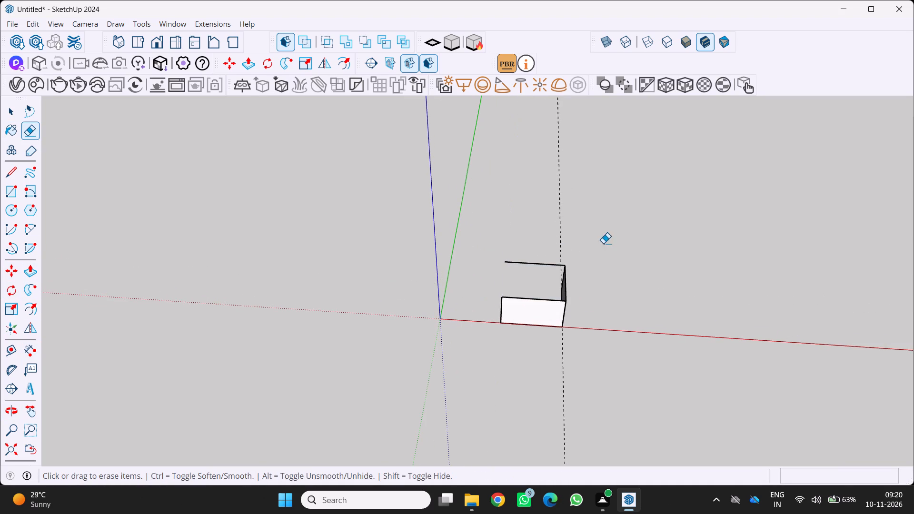
left_click_drag(556, 253, 779, 189)
left_click_drag(614, 249, 602, 254)
left_click_drag(539, 316, 611, 277)
left_click_drag(568, 305, 628, 261)
left_click_drag(575, 304, 581, 297)
left_click_drag(549, 313, 677, 284)
left_click_drag(490, 317, 538, 287)
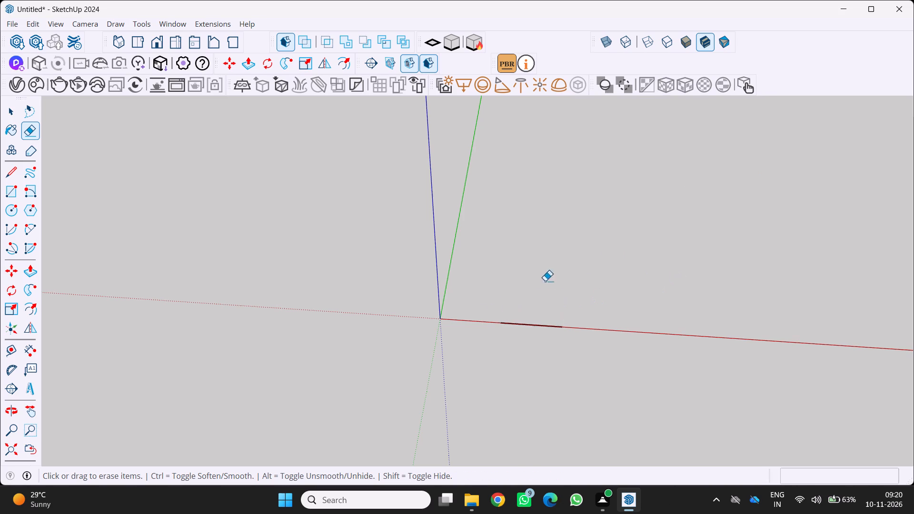
left_click(521, 314)
left_click(538, 322)
left_click(535, 321)
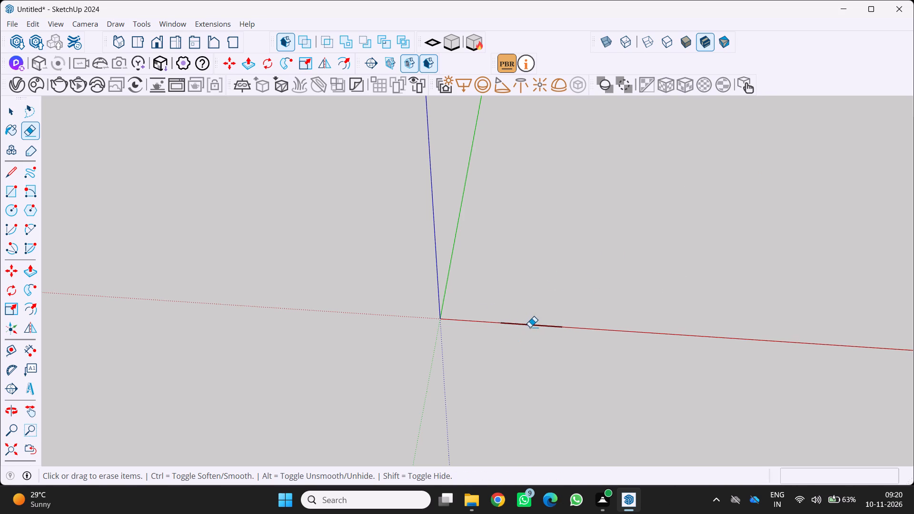
left_click(530, 326)
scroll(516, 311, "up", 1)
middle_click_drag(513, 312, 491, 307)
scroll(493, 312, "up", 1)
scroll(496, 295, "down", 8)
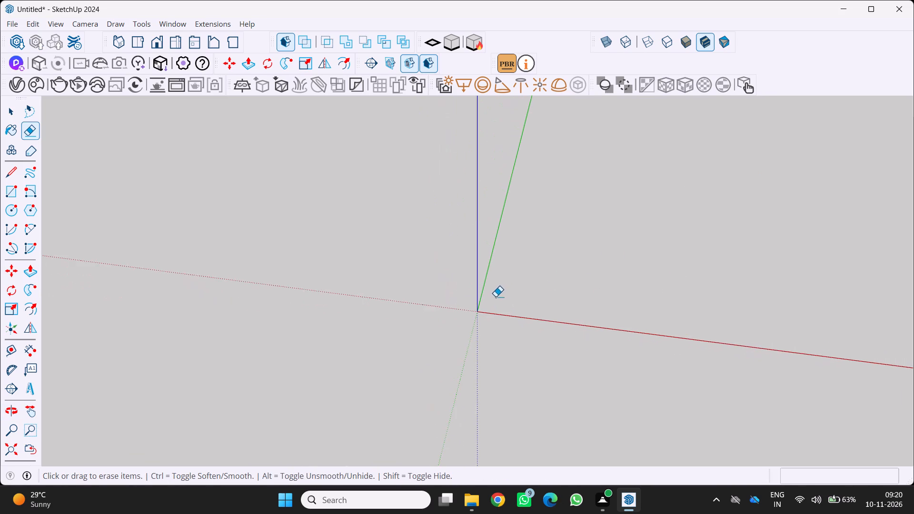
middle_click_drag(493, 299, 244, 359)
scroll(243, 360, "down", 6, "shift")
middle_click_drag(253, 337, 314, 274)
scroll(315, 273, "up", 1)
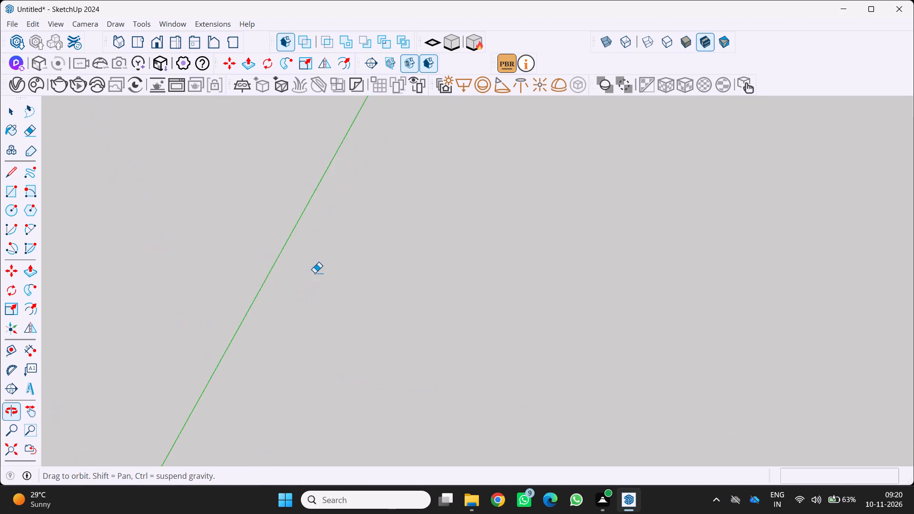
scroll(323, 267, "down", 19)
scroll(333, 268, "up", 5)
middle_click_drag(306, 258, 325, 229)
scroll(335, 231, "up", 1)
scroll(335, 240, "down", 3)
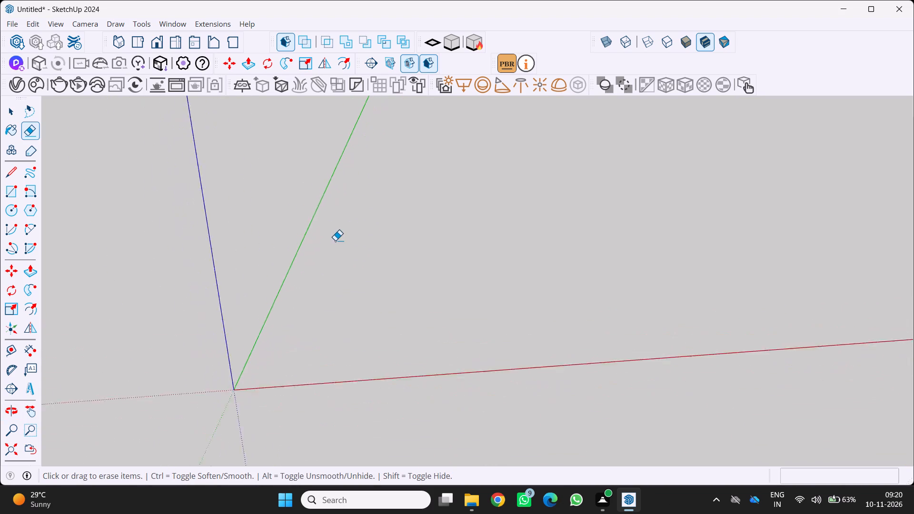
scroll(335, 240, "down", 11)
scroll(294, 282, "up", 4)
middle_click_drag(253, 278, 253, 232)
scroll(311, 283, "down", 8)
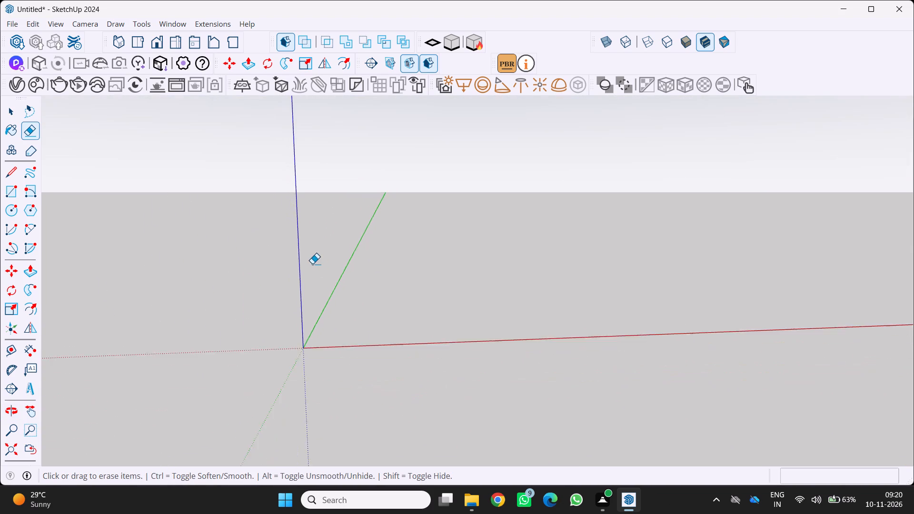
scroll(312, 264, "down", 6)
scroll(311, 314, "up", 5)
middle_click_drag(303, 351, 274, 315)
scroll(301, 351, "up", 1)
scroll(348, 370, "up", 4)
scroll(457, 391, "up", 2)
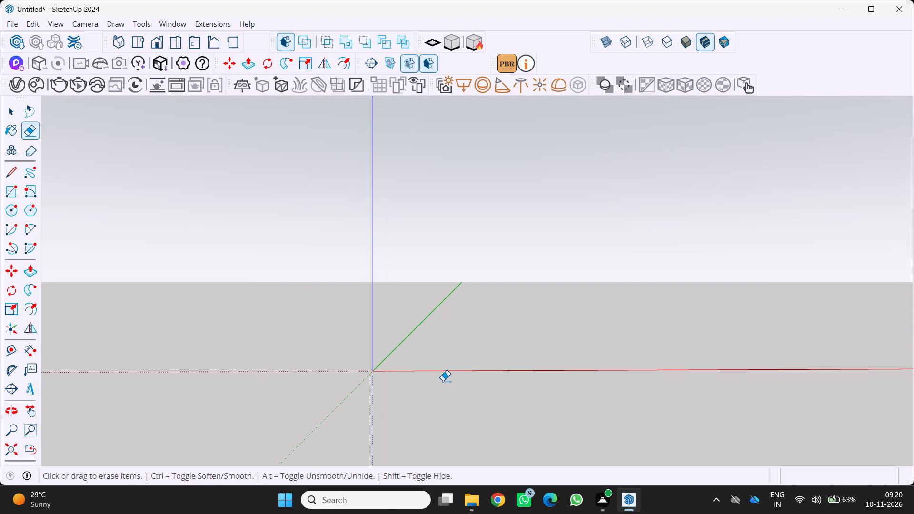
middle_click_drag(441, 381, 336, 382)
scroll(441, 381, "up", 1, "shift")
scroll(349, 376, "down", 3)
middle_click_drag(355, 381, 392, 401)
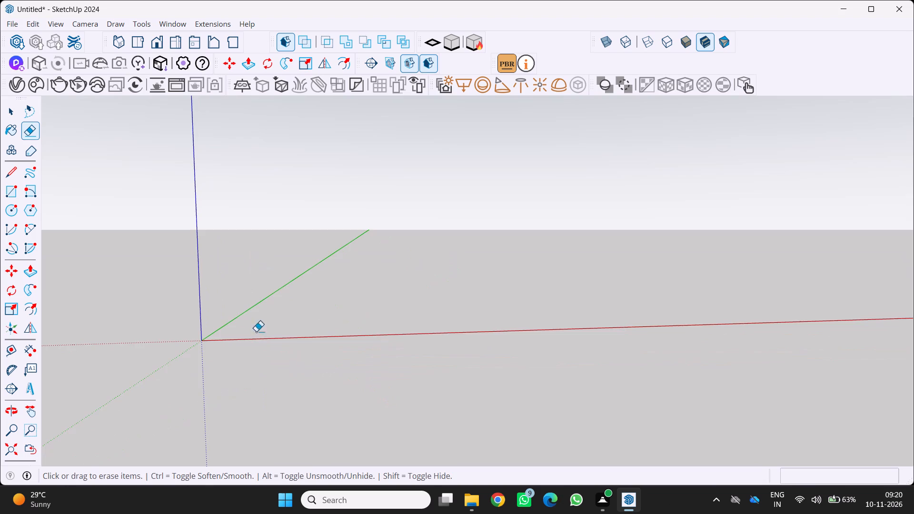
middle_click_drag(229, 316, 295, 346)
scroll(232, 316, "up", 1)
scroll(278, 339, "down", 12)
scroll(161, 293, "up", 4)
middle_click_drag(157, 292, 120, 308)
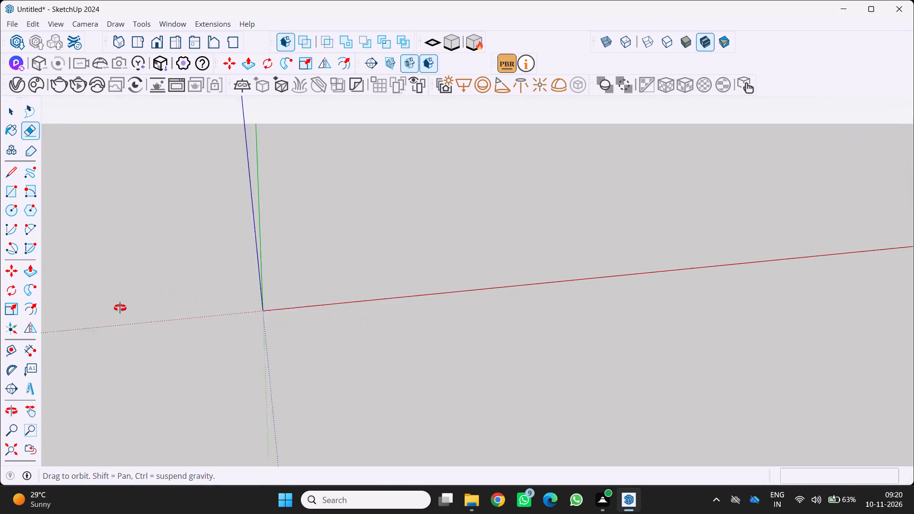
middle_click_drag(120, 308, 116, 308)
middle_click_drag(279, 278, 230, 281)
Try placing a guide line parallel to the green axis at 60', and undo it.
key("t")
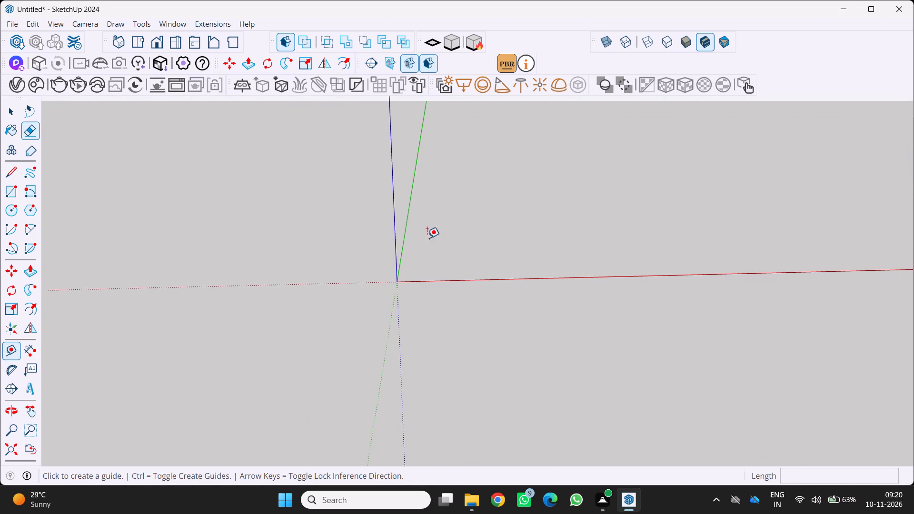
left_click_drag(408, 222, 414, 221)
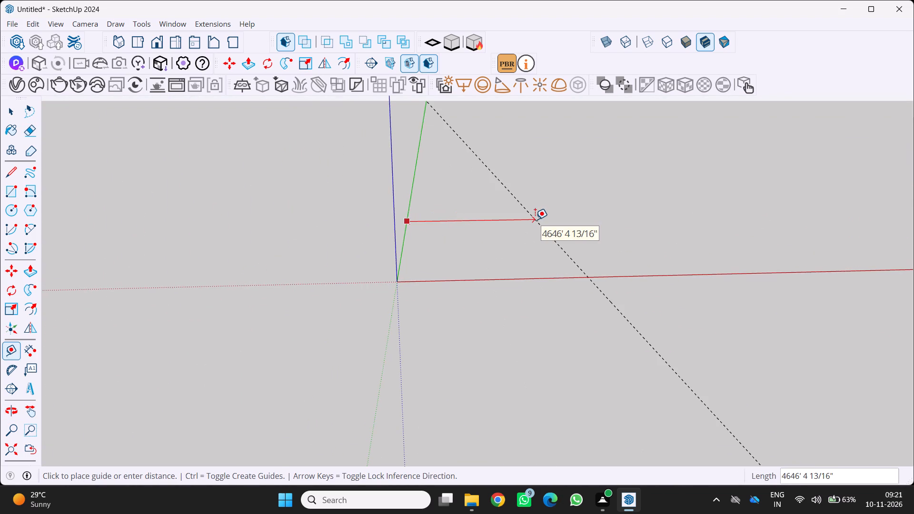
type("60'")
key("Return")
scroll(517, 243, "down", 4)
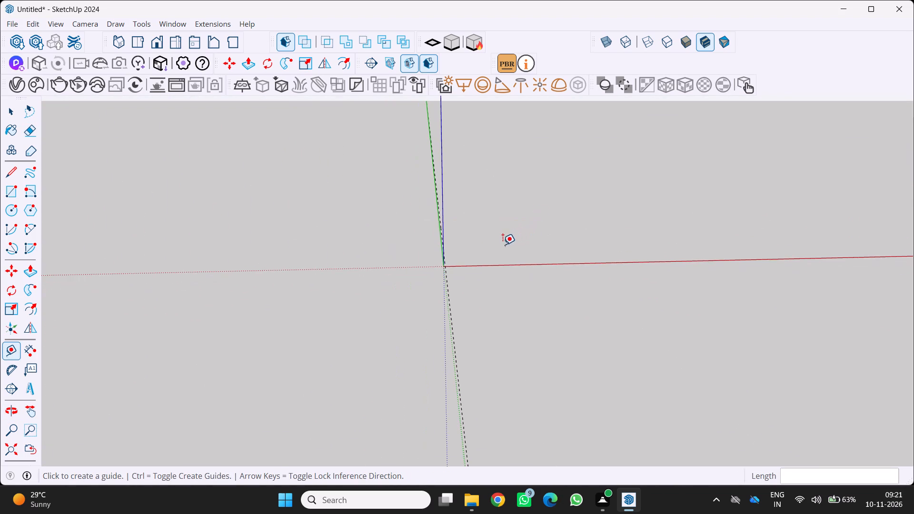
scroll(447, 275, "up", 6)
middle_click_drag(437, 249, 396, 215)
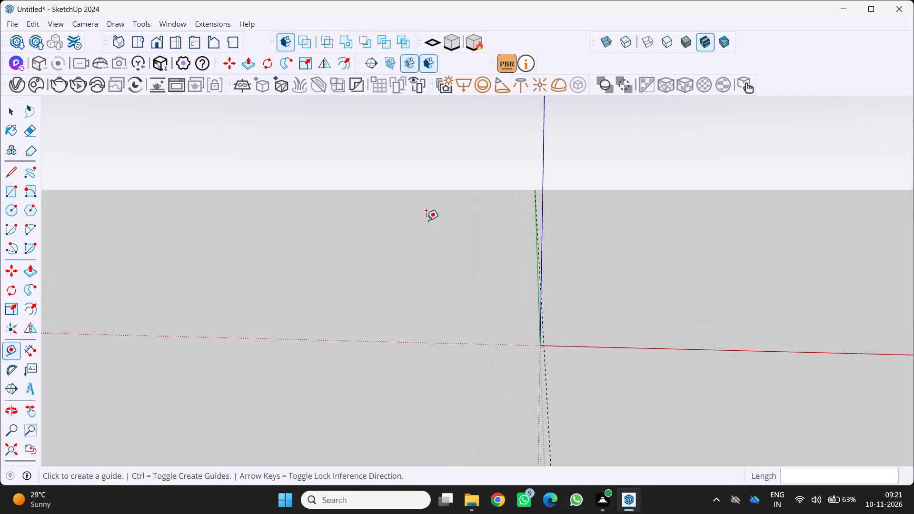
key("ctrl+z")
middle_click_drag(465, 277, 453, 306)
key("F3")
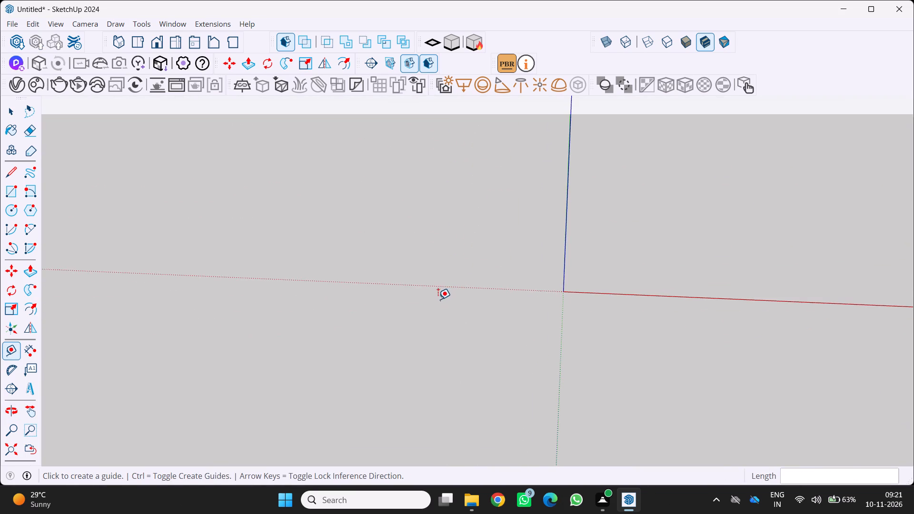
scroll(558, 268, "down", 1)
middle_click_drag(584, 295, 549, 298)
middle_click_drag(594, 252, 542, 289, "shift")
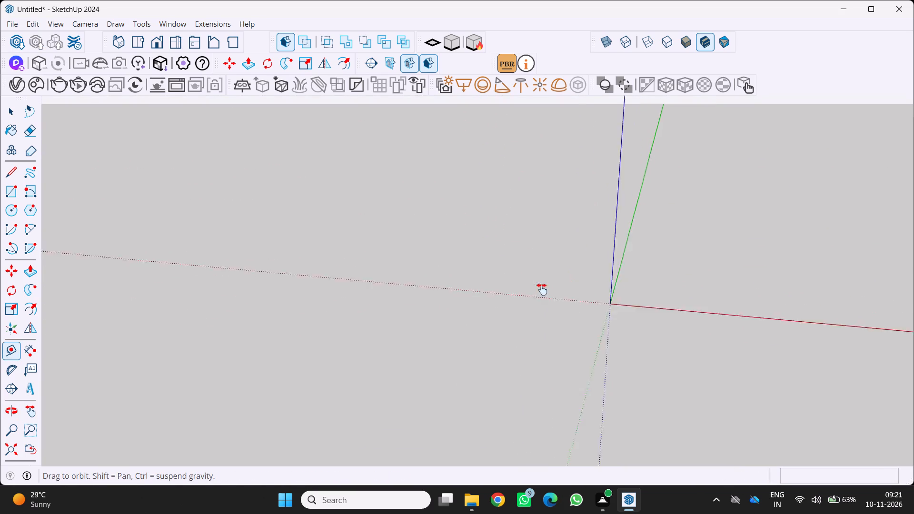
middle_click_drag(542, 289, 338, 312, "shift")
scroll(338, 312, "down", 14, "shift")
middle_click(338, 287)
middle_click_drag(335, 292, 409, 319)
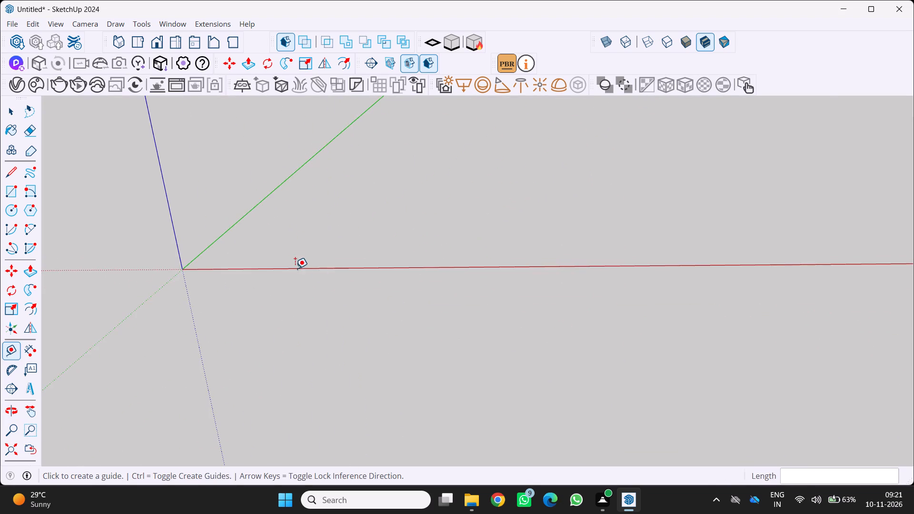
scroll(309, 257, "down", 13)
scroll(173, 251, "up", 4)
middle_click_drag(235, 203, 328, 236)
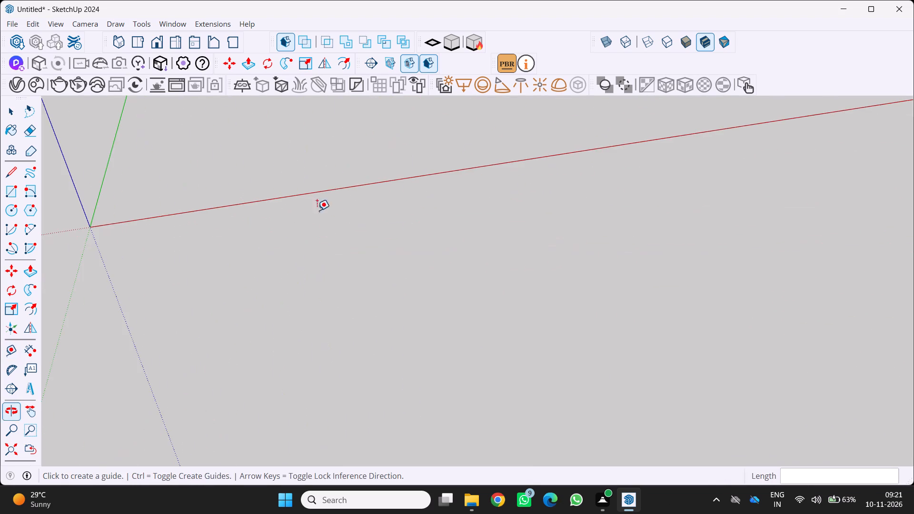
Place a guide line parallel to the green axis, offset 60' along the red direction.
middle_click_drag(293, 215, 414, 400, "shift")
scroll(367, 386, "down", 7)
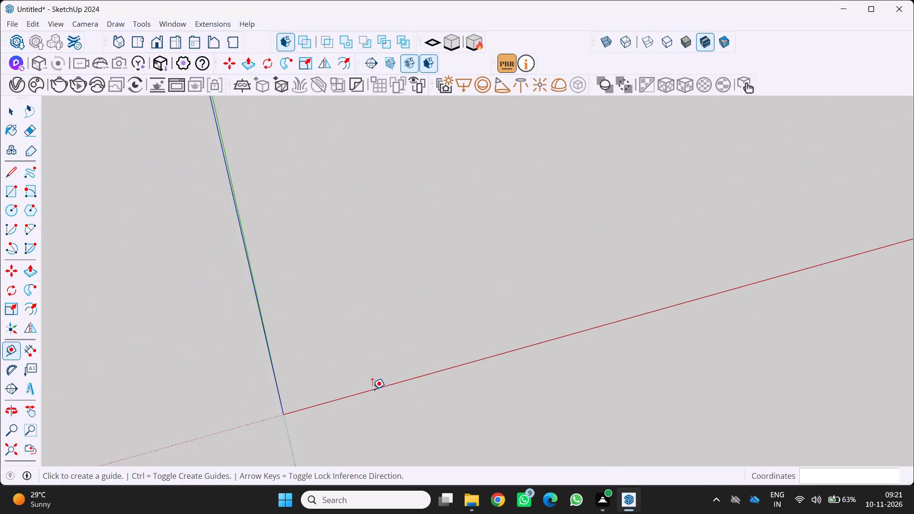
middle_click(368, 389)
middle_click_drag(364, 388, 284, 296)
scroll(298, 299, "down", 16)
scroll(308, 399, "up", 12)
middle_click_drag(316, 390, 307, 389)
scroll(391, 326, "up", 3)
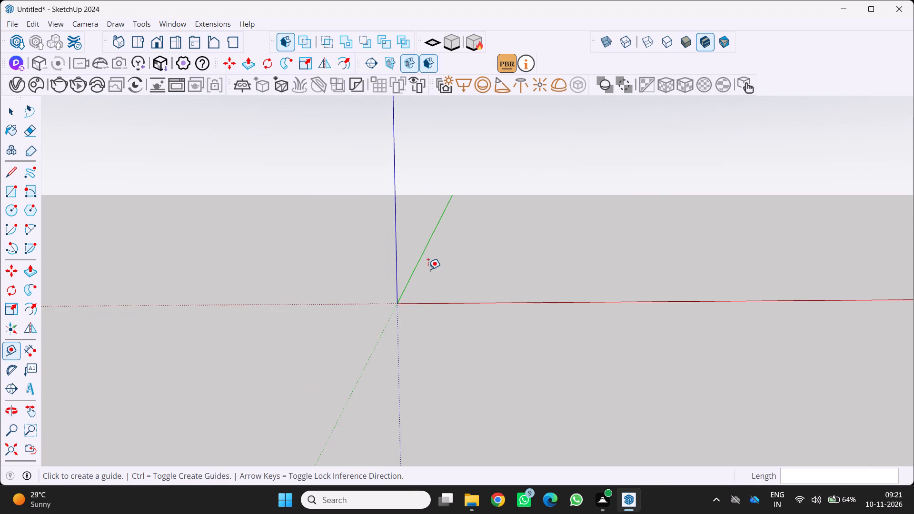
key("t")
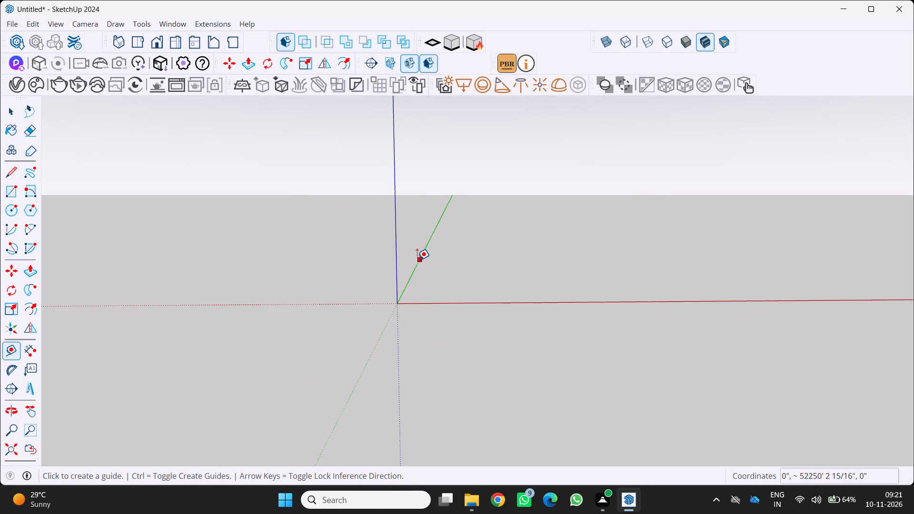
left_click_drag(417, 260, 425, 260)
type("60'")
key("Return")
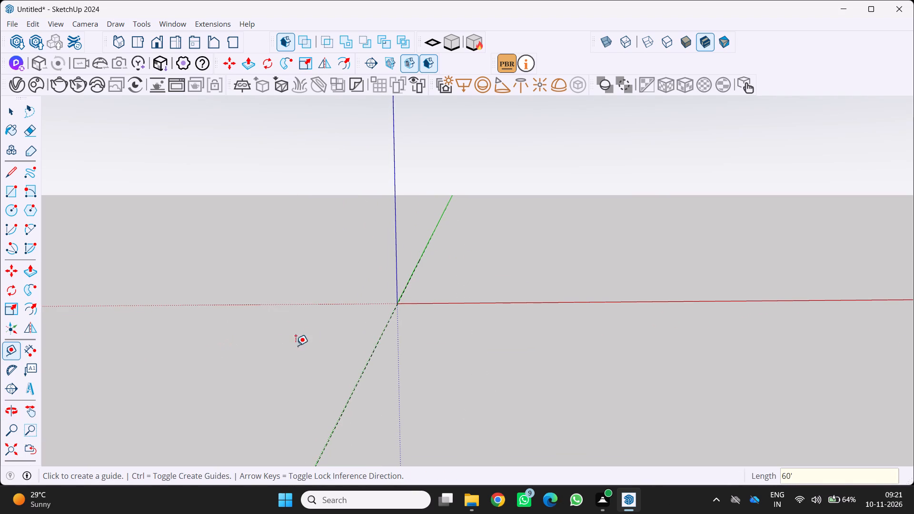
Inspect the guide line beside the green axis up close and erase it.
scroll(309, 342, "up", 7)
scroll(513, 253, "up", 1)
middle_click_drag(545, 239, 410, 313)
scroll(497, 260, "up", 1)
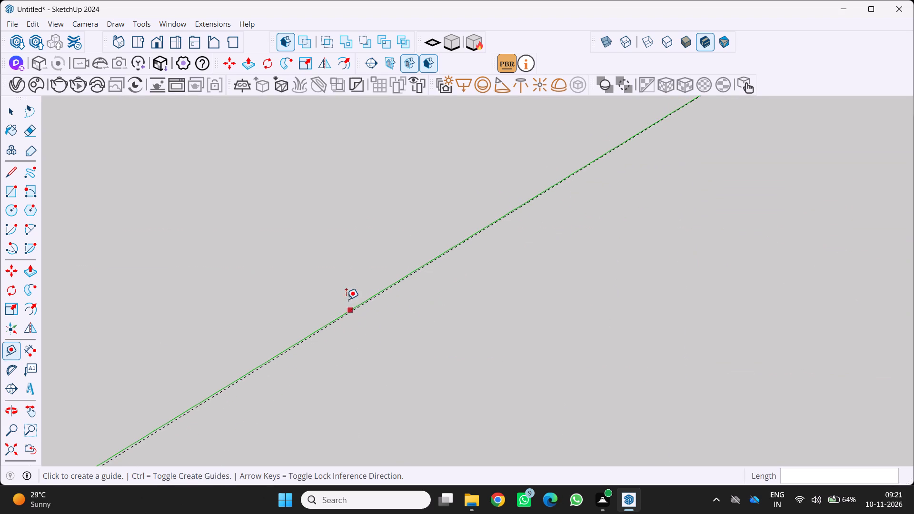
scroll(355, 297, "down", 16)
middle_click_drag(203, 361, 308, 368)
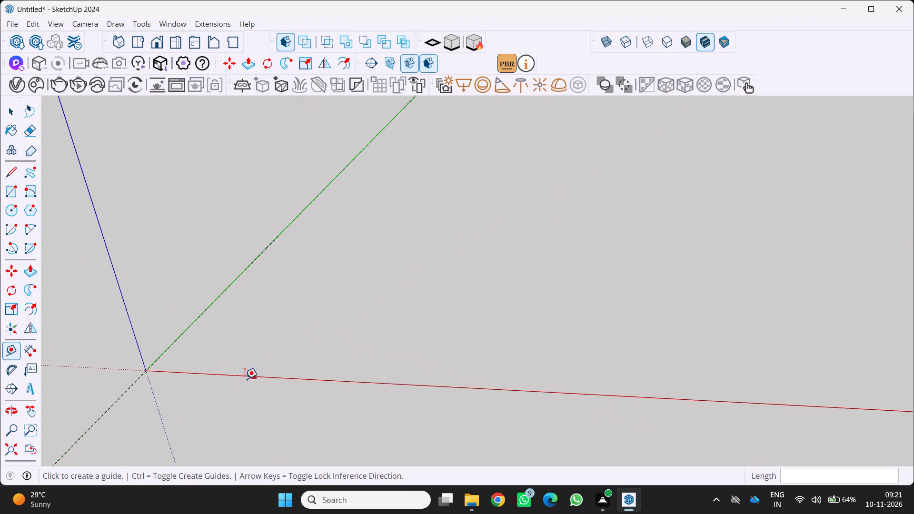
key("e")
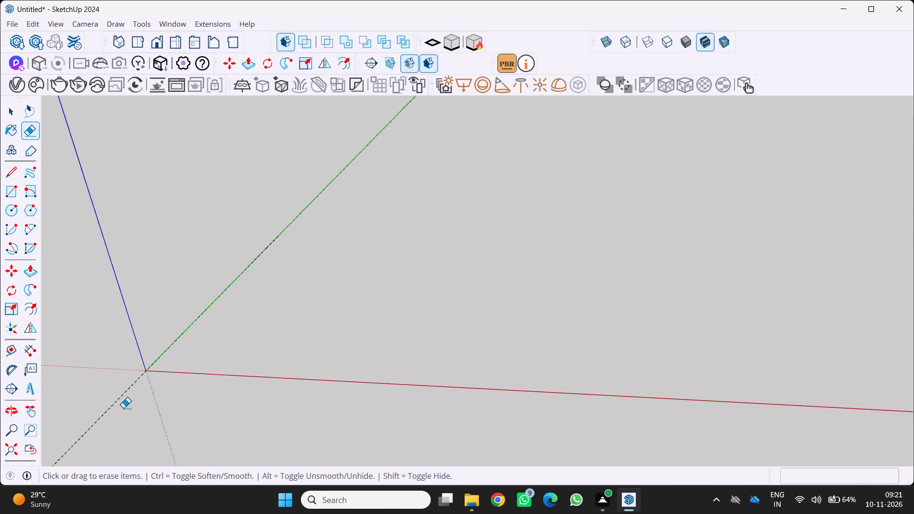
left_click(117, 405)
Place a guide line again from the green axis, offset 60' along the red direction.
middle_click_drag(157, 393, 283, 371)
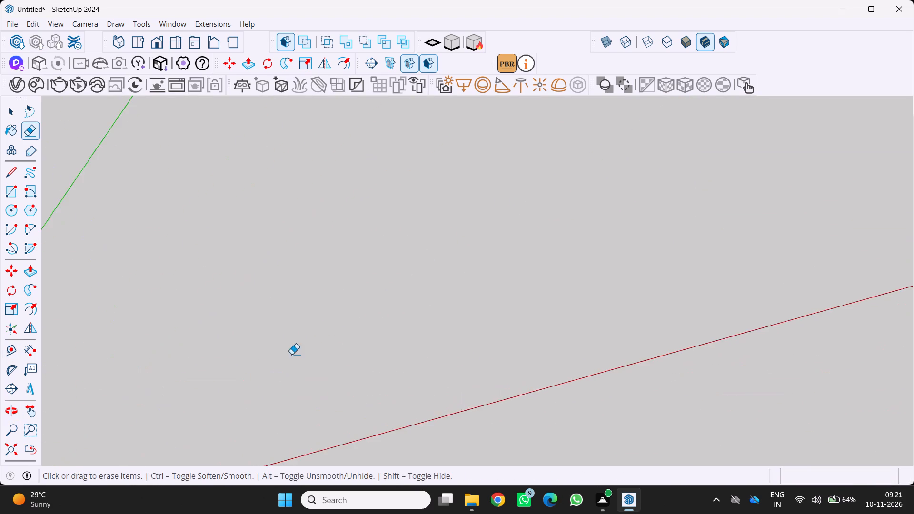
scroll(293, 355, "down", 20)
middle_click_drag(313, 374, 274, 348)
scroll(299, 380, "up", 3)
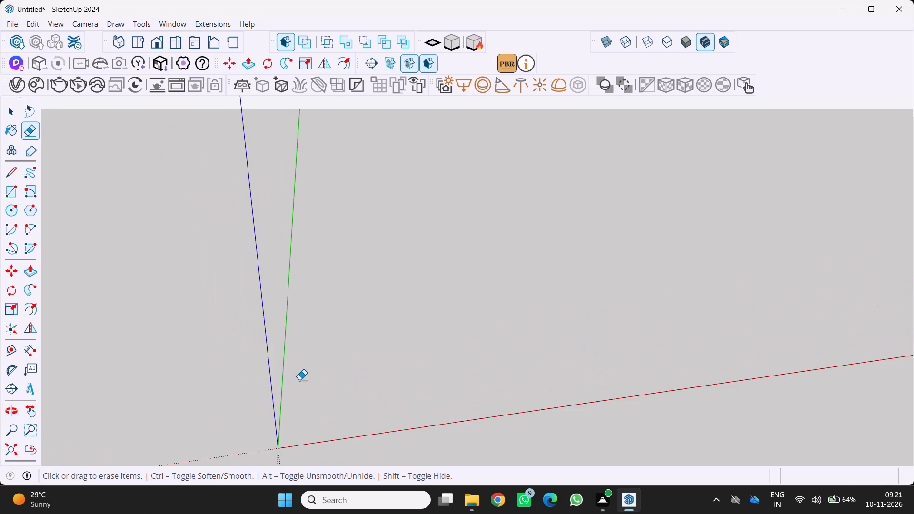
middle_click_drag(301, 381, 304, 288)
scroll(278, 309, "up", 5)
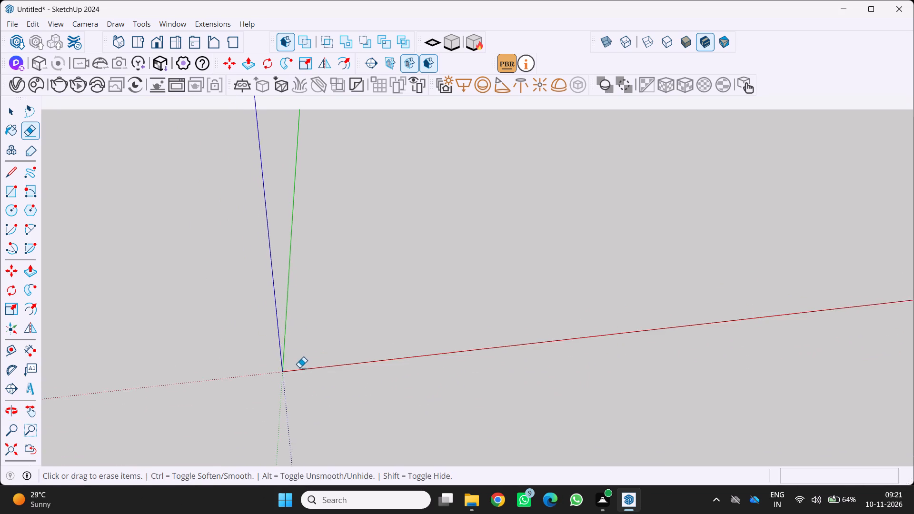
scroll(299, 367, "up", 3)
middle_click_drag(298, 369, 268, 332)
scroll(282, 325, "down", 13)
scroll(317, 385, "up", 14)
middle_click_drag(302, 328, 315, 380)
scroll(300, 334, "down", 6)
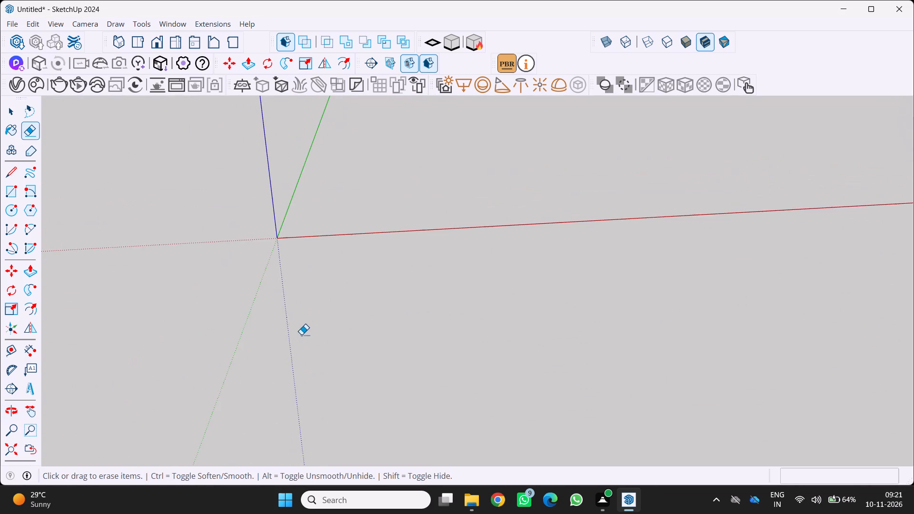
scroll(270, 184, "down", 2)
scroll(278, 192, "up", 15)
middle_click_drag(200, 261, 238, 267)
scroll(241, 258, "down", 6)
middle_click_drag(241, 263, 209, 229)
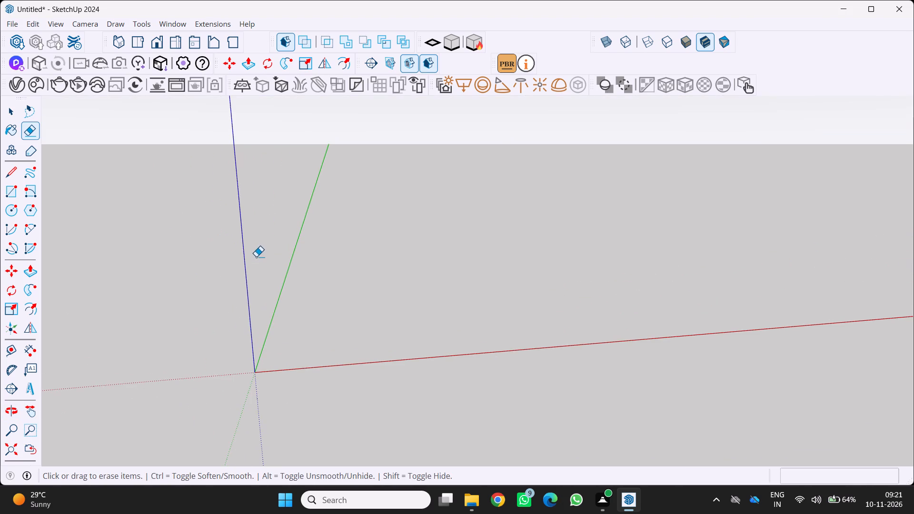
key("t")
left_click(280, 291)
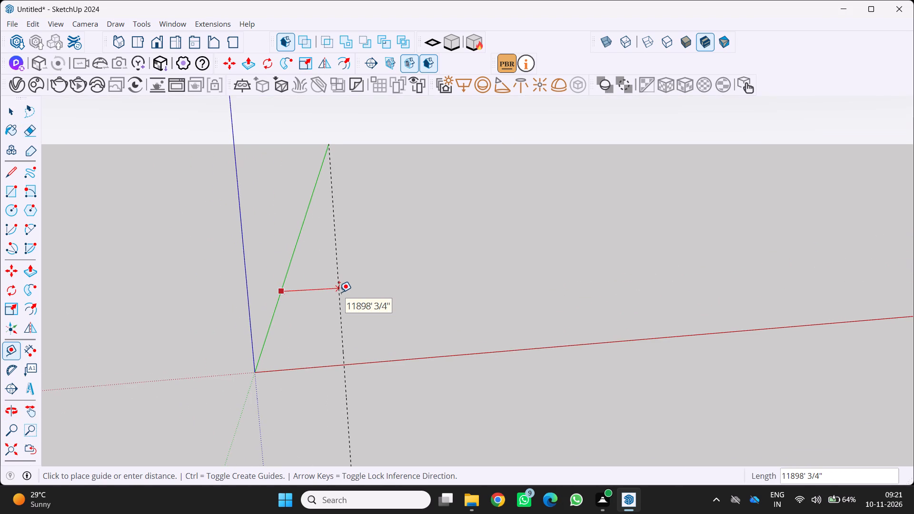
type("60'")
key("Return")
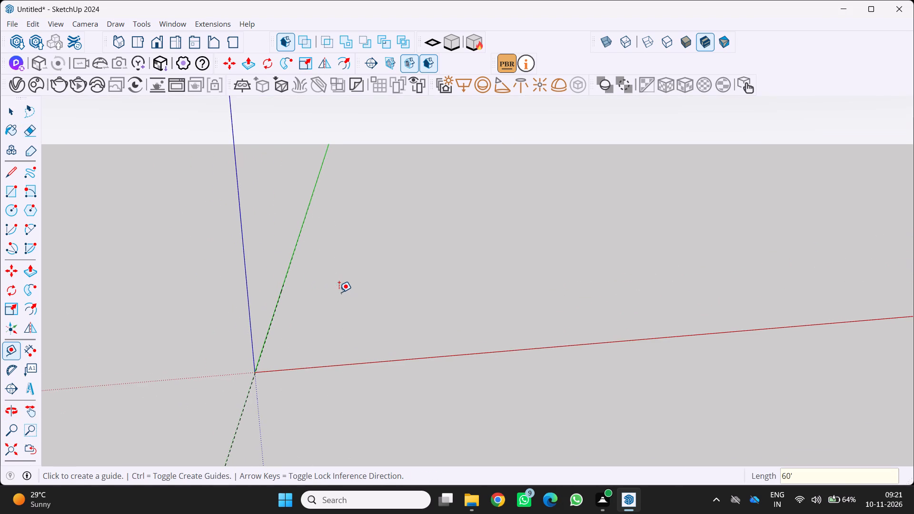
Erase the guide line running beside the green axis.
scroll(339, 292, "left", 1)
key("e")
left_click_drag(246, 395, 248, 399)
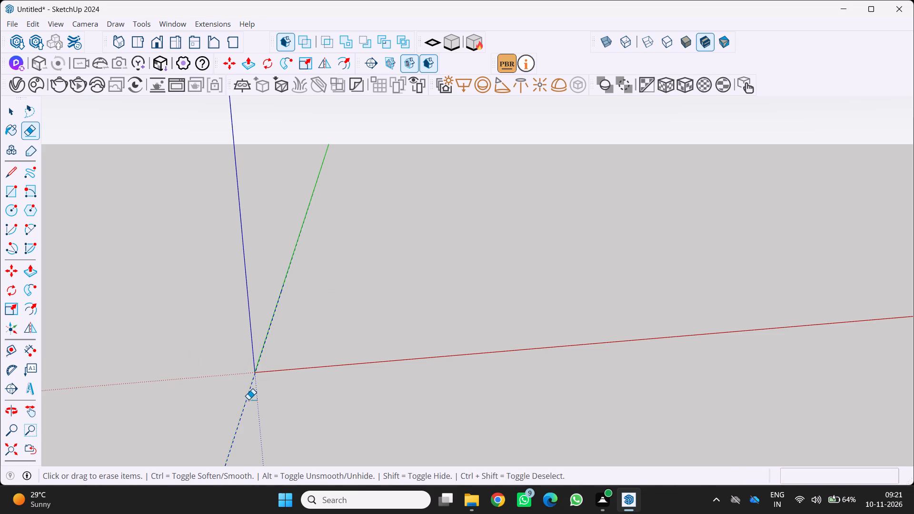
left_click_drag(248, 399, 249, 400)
Change the model's measurement units format to Decimal and close the model settings.
left_click(172, 22)
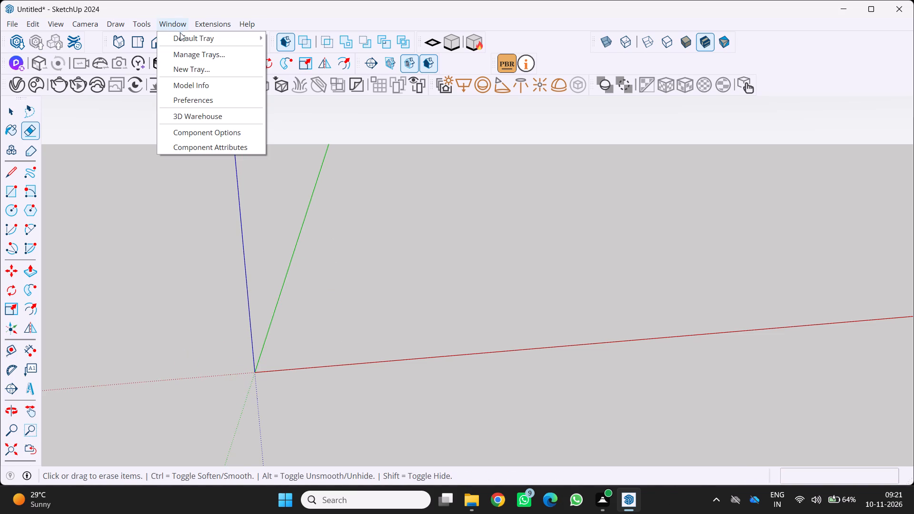
left_click(194, 87)
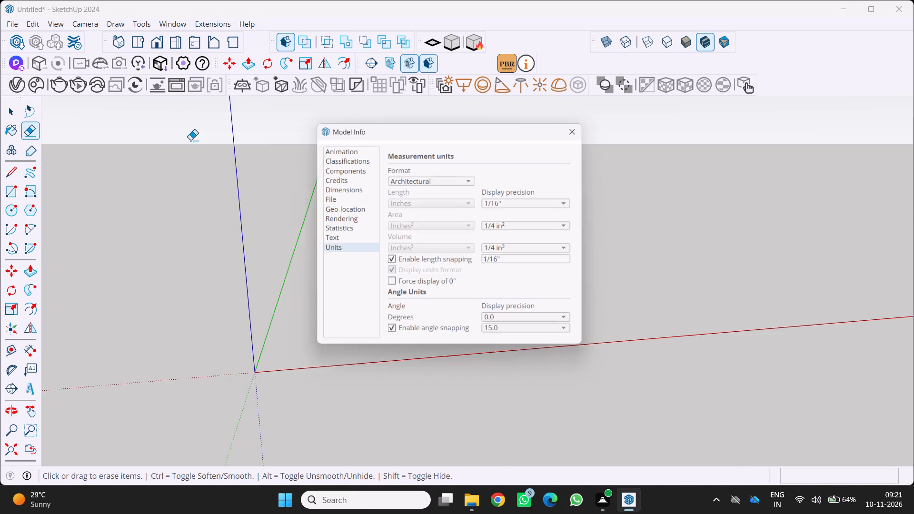
left_click_drag(446, 179, 450, 178)
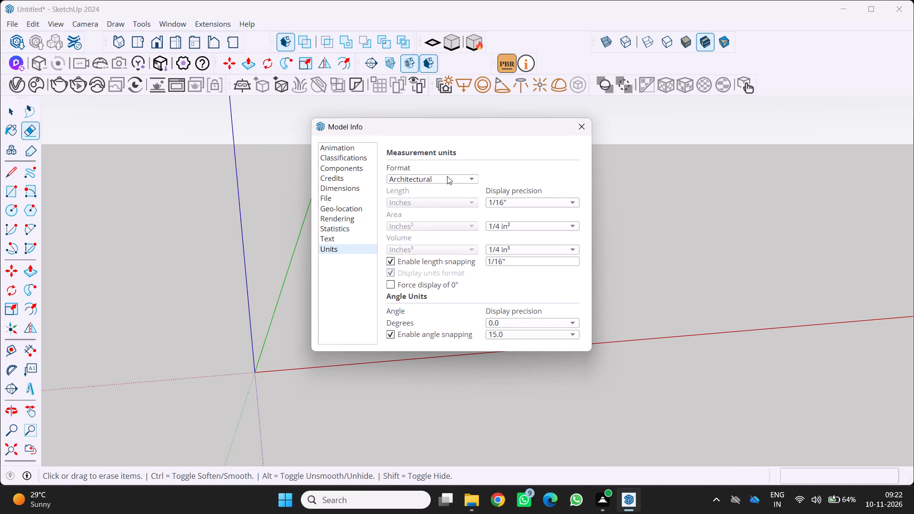
left_click_drag(450, 173, 451, 180)
left_click(434, 177)
left_click_drag(438, 177, 439, 182)
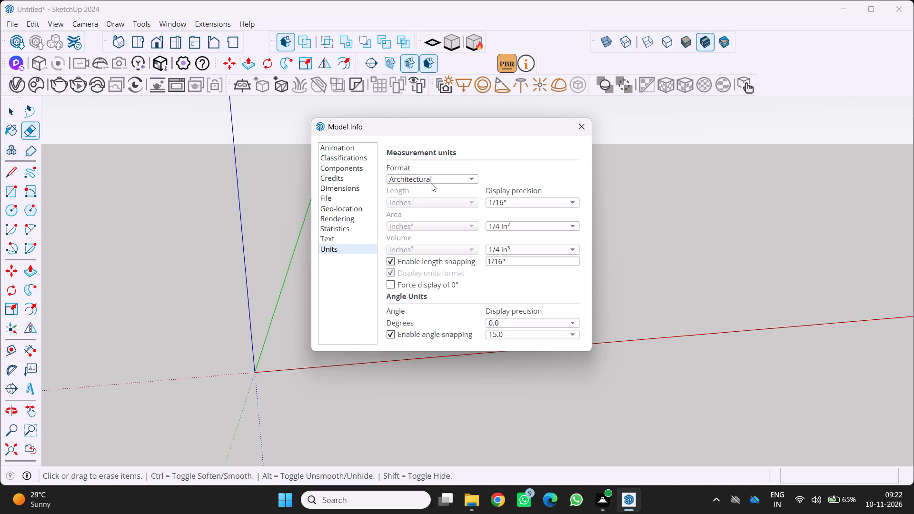
left_click(430, 178)
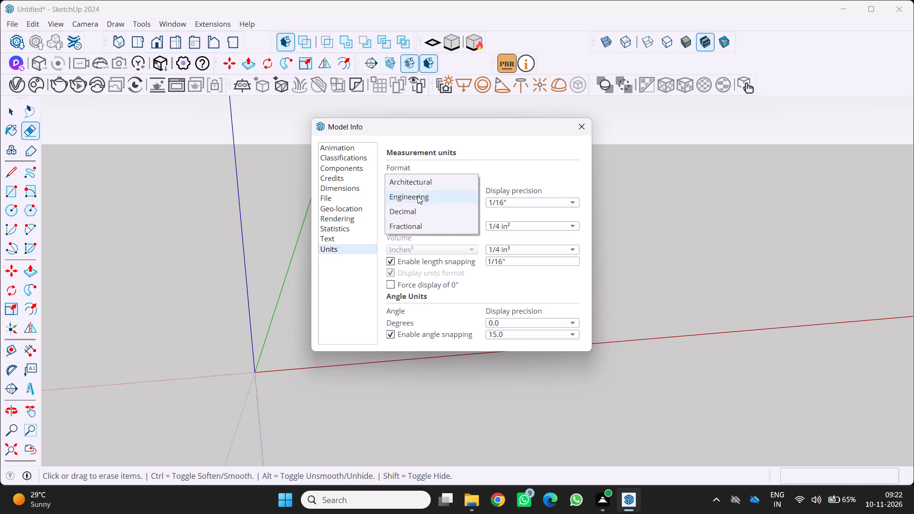
left_click_drag(417, 196, 417, 209)
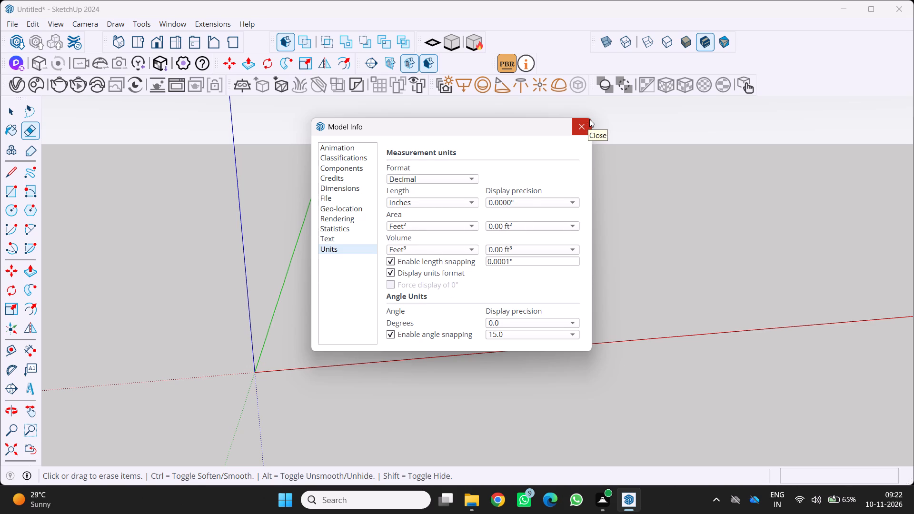
left_click(580, 125)
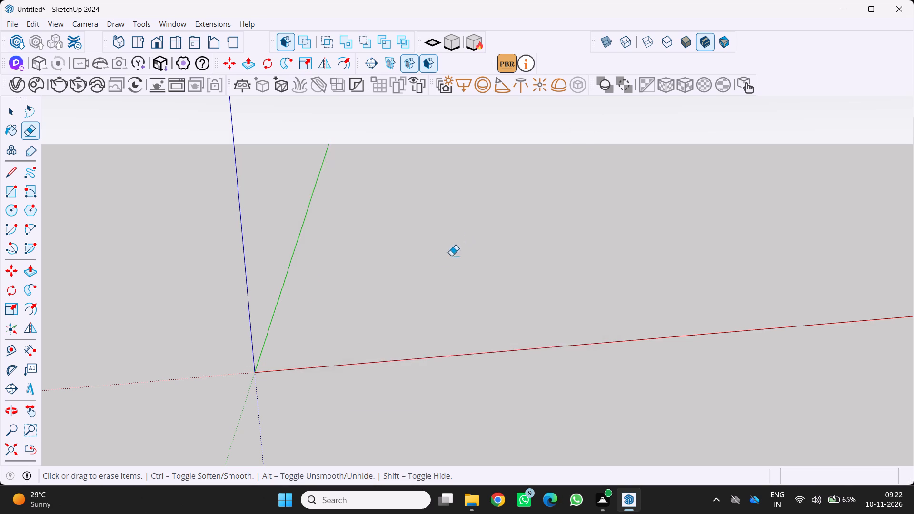
Place a guide line parallel to the green axis, offset 60' along the red direction.
scroll(399, 293, "down", 2)
middle_click_drag(368, 304, 331, 313)
scroll(376, 309, "up", 1)
key("t")
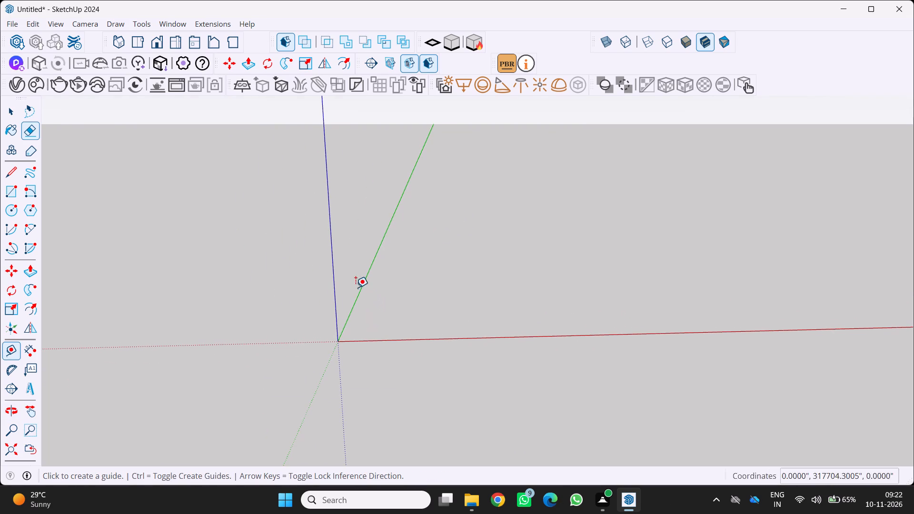
left_click_drag(359, 288, 364, 287)
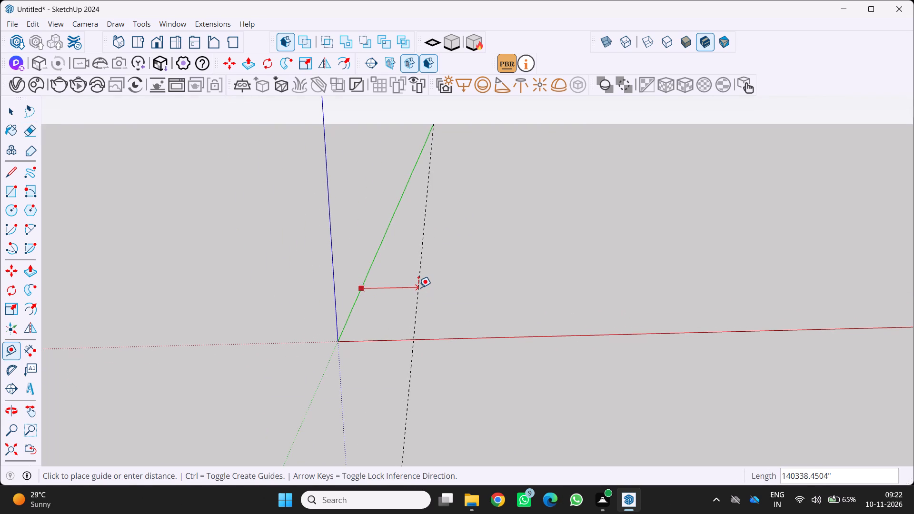
type("60'")
key("Return")
Examine the guide line's offset from the green axis near the origin.
scroll(243, 364, "up", 13)
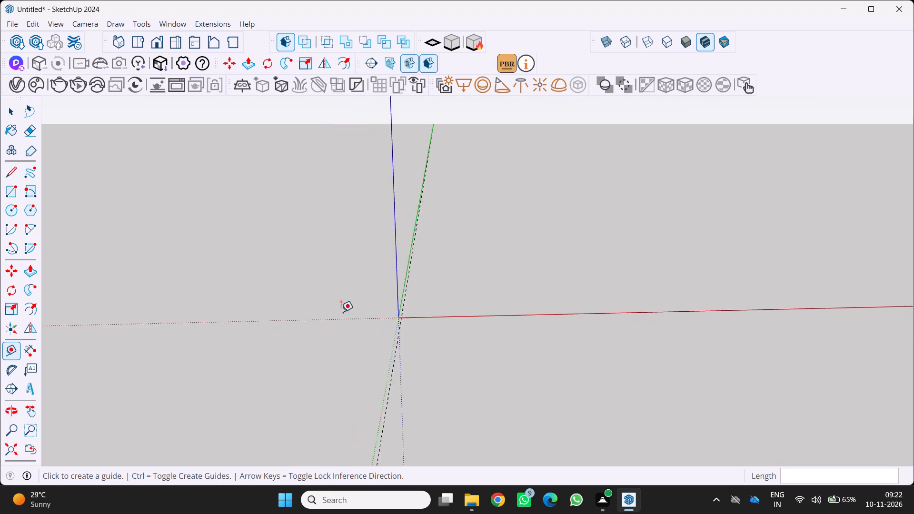
scroll(341, 312, "up", 11)
scroll(496, 322, "down", 13)
scroll(466, 372, "up", 5)
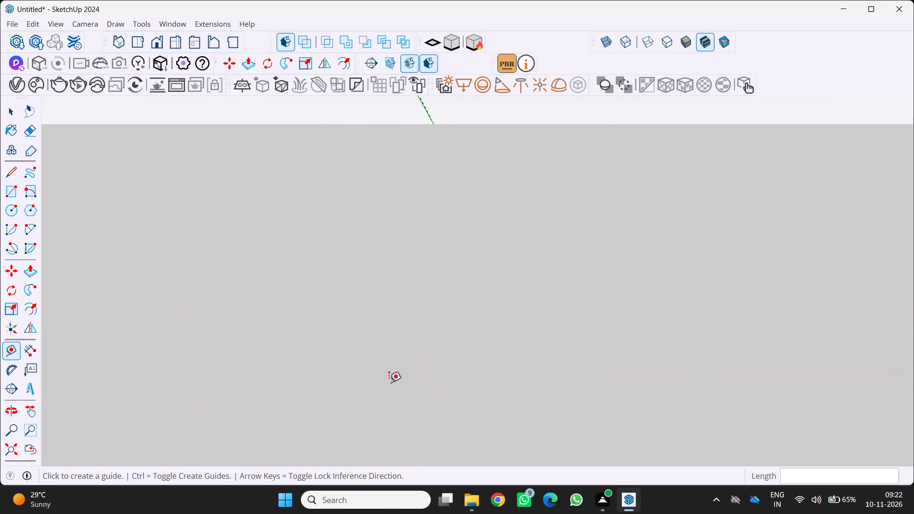
scroll(359, 369, "down", 5)
scroll(260, 367, "up", 5)
scroll(291, 373, "down", 5)
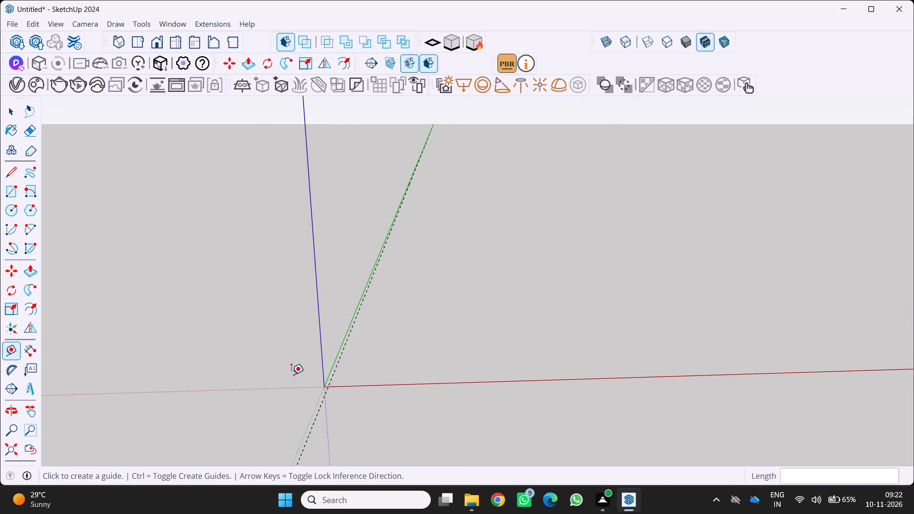
scroll(312, 376, "up", 5)
scroll(342, 373, "down", 6)
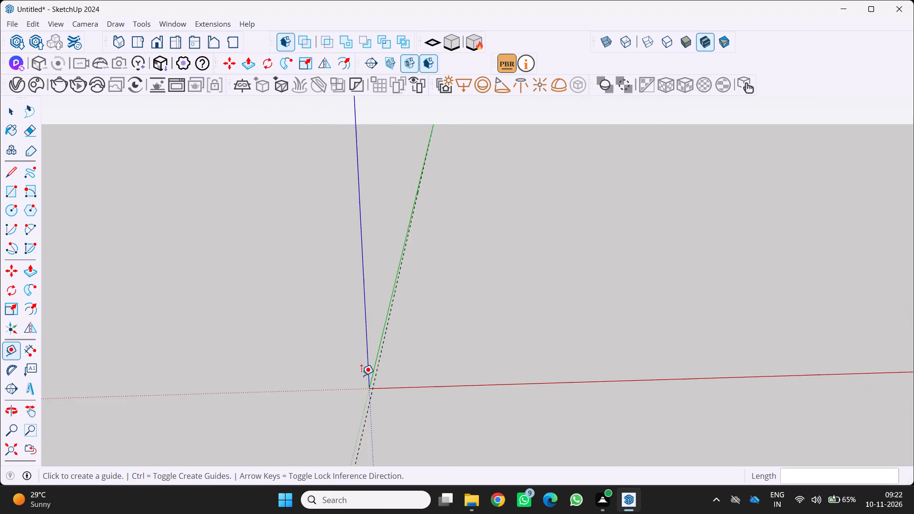
scroll(368, 379, "up", 4)
scroll(369, 378, "down", 4)
scroll(372, 387, "up", 2)
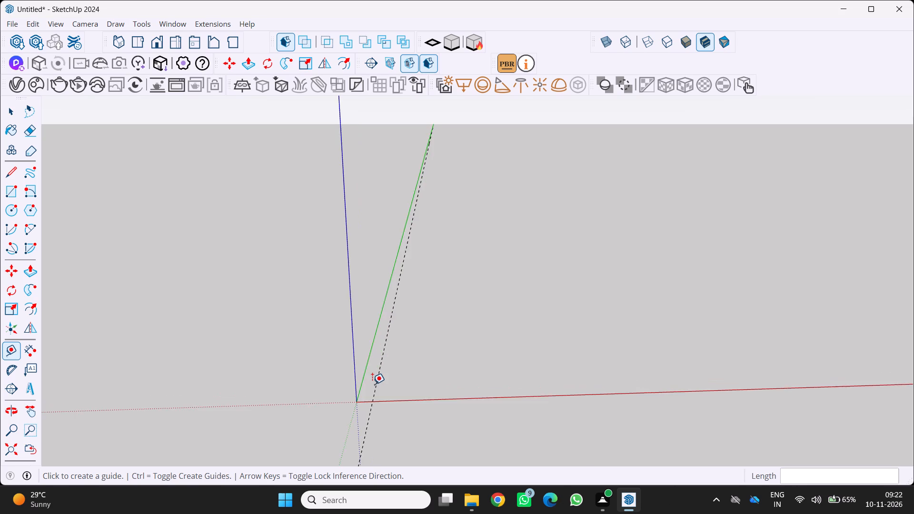
scroll(372, 384, "up", 1)
scroll(366, 384, "down", 5)
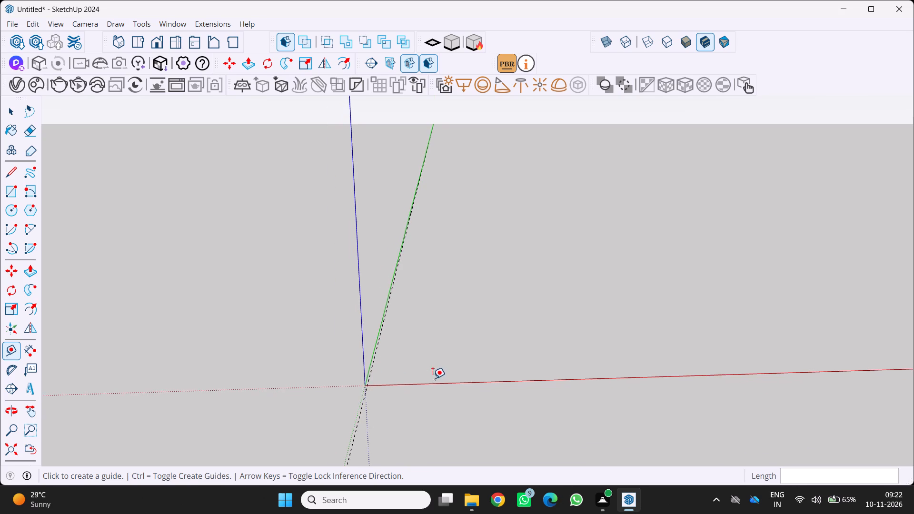
Place a guide line parallel to the red axis, offset 50' along the green direction.
middle_click_drag(433, 378, 402, 383)
scroll(428, 393, "down", 2)
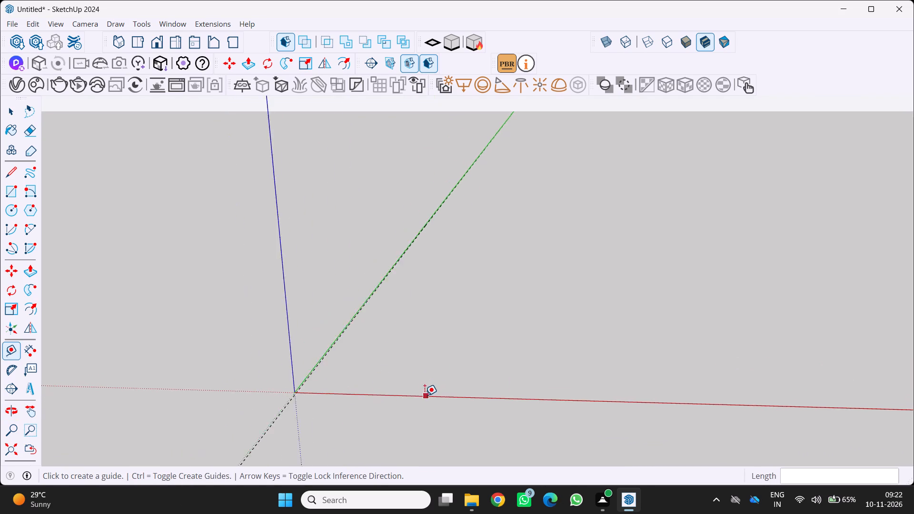
scroll(425, 395, "down", 6)
middle_click_drag(417, 397, 422, 364)
scroll(422, 362, "up", 1)
scroll(421, 351, "down", 15)
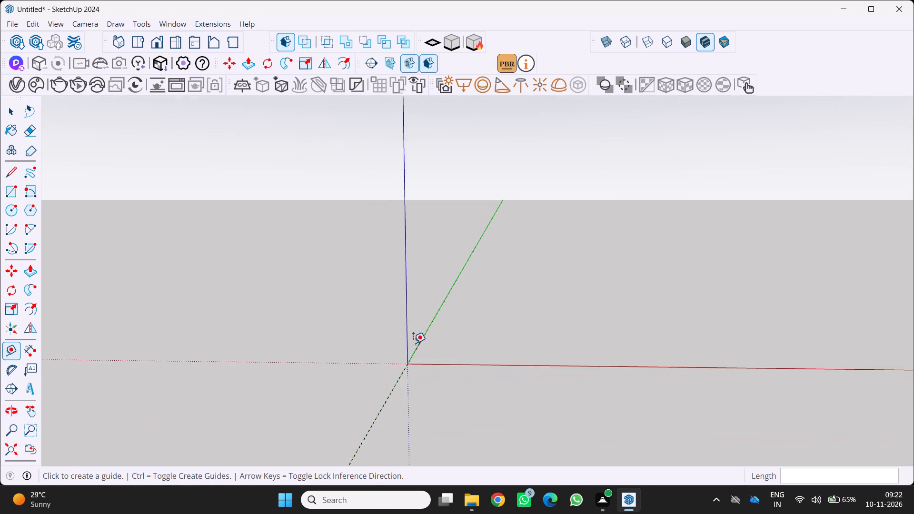
scroll(413, 343, "down", 3)
scroll(412, 372, "up", 20)
scroll(412, 372, "up", 2)
middle_click_drag(406, 318, 421, 340)
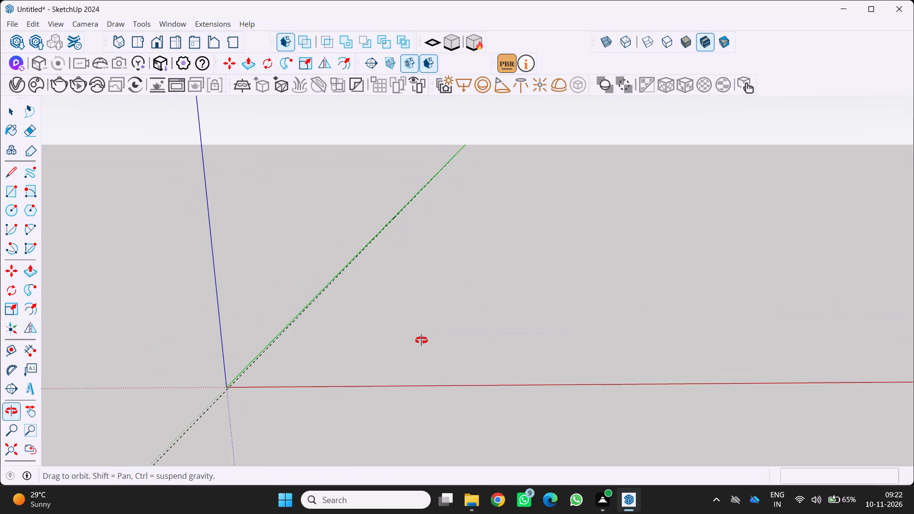
middle_click_drag(421, 340, 420, 340)
left_click_drag(433, 386, 435, 381)
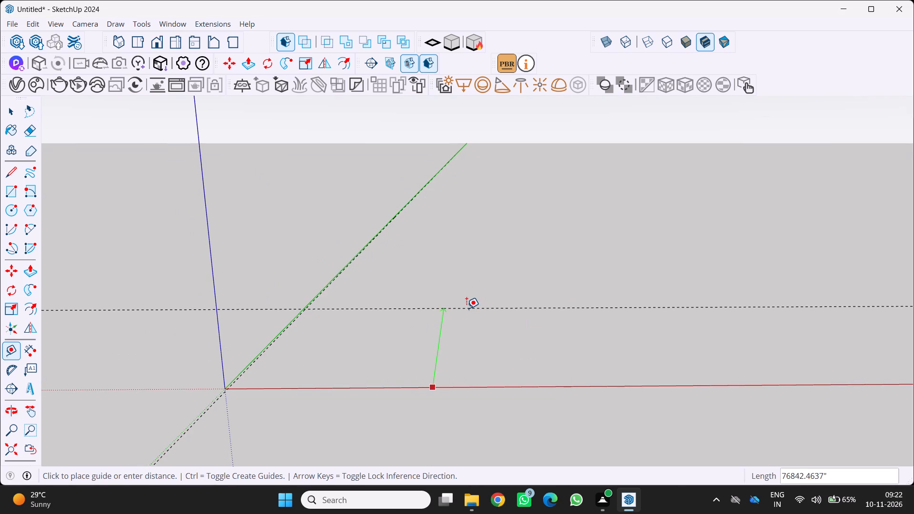
type("50'")
key("Return")
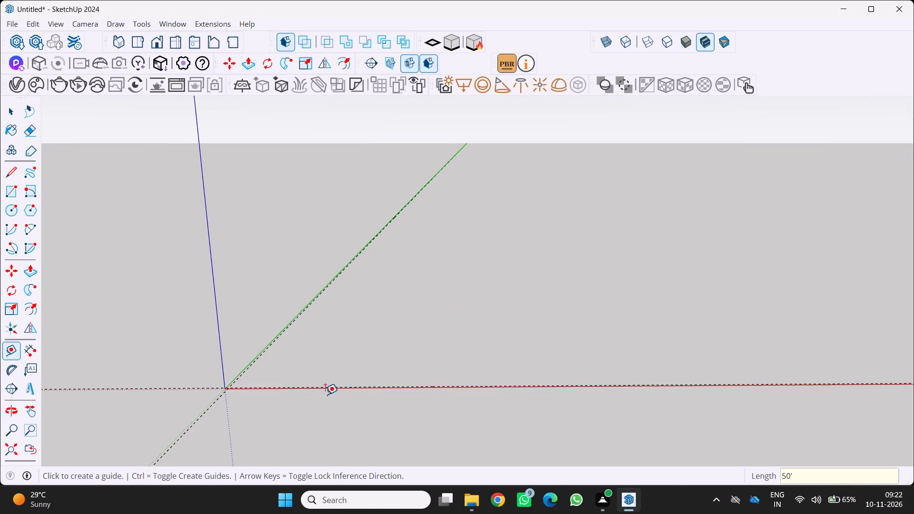
Examine how far the two guide lines sit from the red and green axes around the origin.
scroll(325, 395, "up", 1)
scroll(268, 384, "up", 3)
middle_click_drag(238, 389, 163, 376)
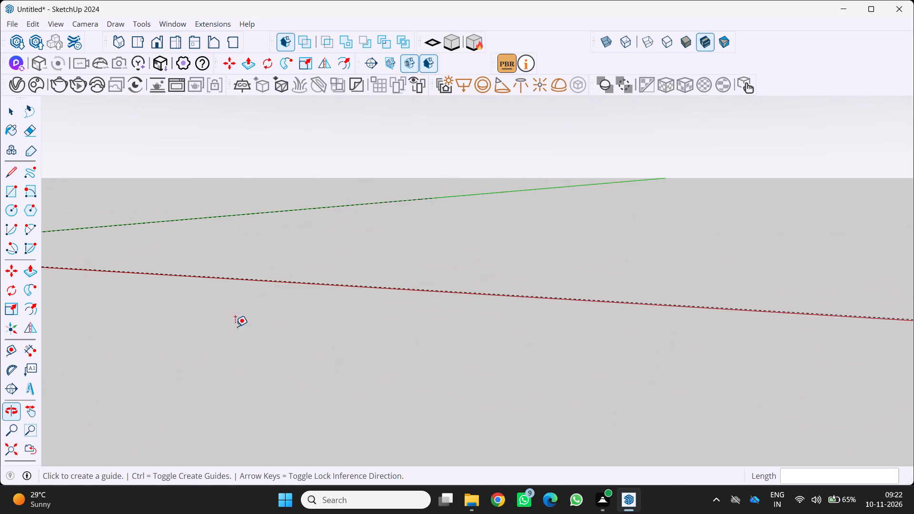
scroll(249, 334, "down", 18)
middle_click_drag(283, 335, 338, 351)
scroll(331, 339, "down", 5)
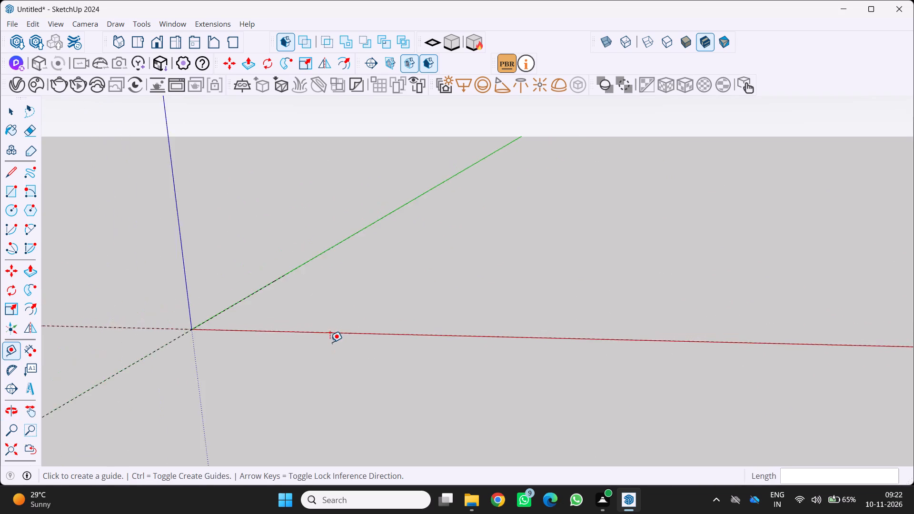
scroll(330, 342, "down", 5)
scroll(218, 343, "down", 1)
middle_click_drag(227, 346, 303, 364)
scroll(302, 299, "down", 11)
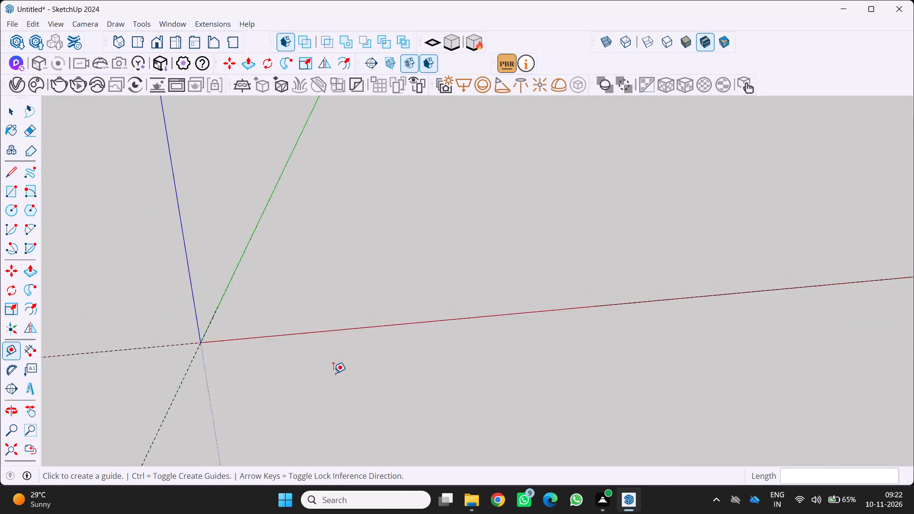
scroll(333, 373, "down", 13)
scroll(309, 395, "up", 2)
middle_click_drag(292, 397, 262, 380)
scroll(374, 405, "up", 1)
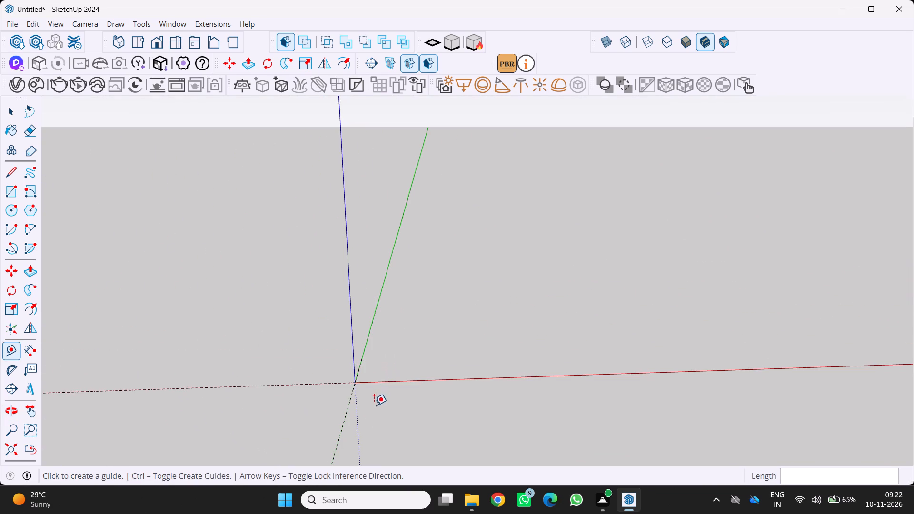
scroll(374, 405, "up", 20)
scroll(374, 405, "up", 12)
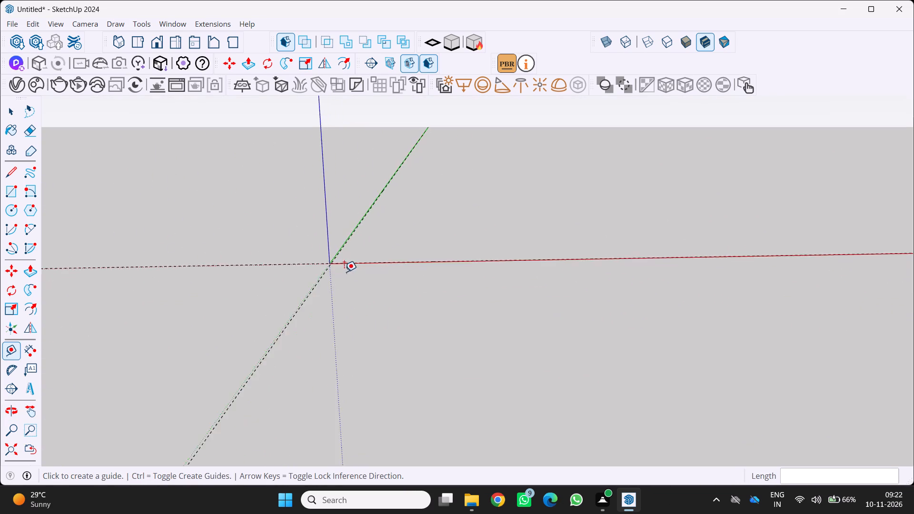
scroll(344, 272, "up", 7)
middle_click_drag(325, 291, 296, 323)
scroll(301, 322, "up", 1)
scroll(326, 313, "down", 17)
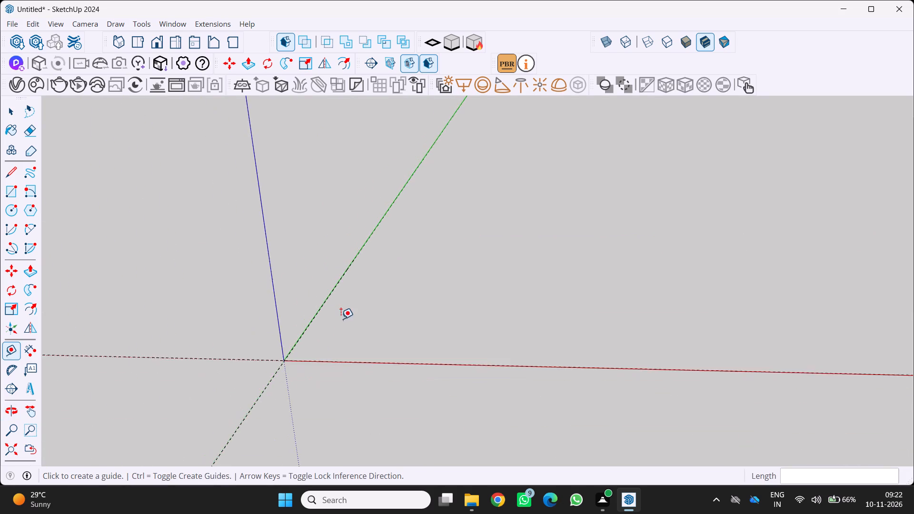
scroll(341, 319, "down", 6)
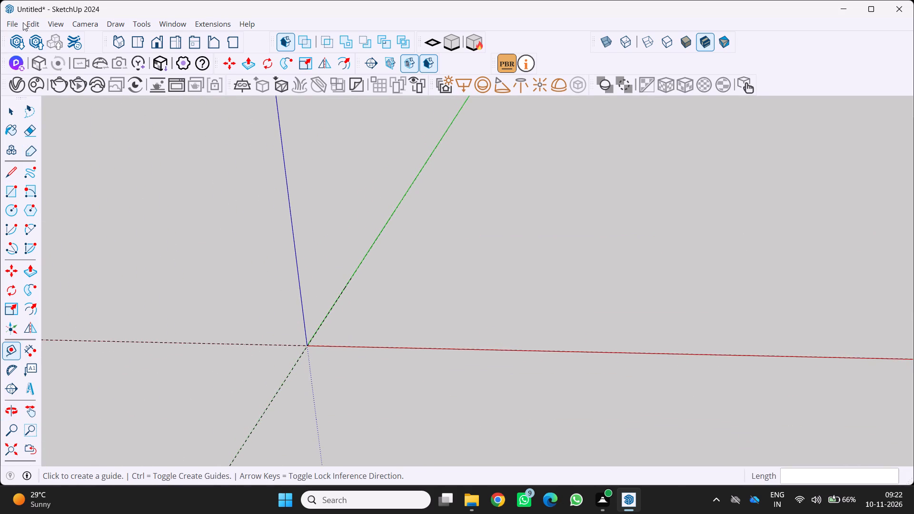
Start a new model from the Simple (Inches) template, discarding the changes to the current untitled model.
left_click(9, 22)
left_click_drag(49, 37, 52, 48)
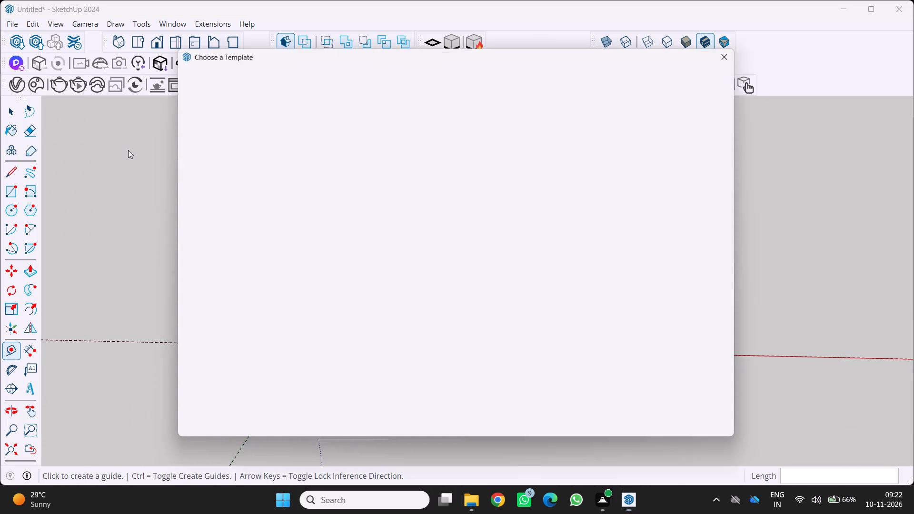
scroll(251, 201, "down", 2)
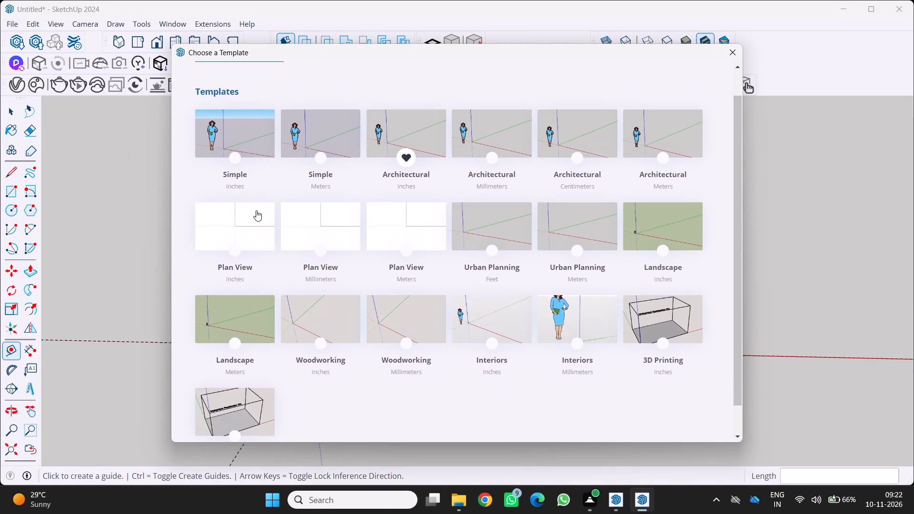
scroll(256, 210, "down", 4)
scroll(264, 221, "up", 9)
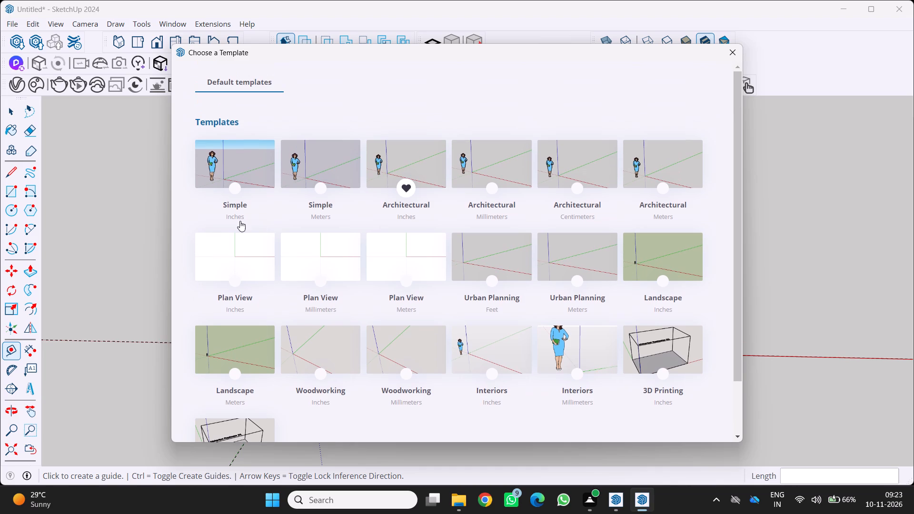
left_click_drag(10, 19, 15, 36)
left_click(12, 20)
left_click(10, 24)
left_click(10, 26)
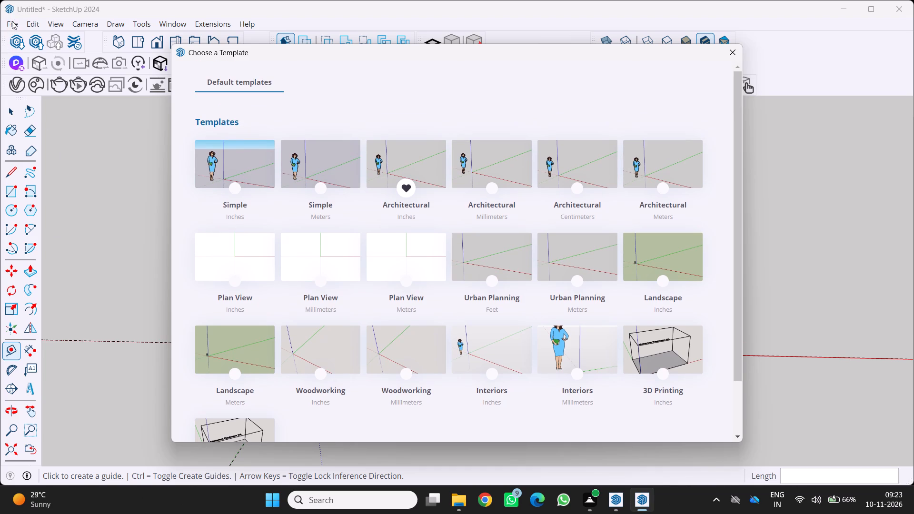
left_click(12, 20)
left_click(12, 24)
scroll(420, 227, "up", 4)
scroll(413, 223, "down", 2)
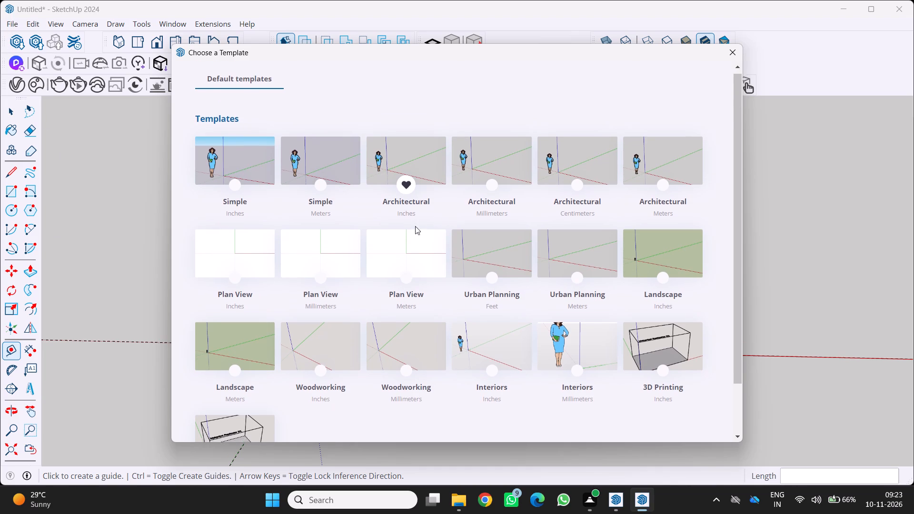
scroll(415, 226, "down", 4)
scroll(545, 183, "up", 2)
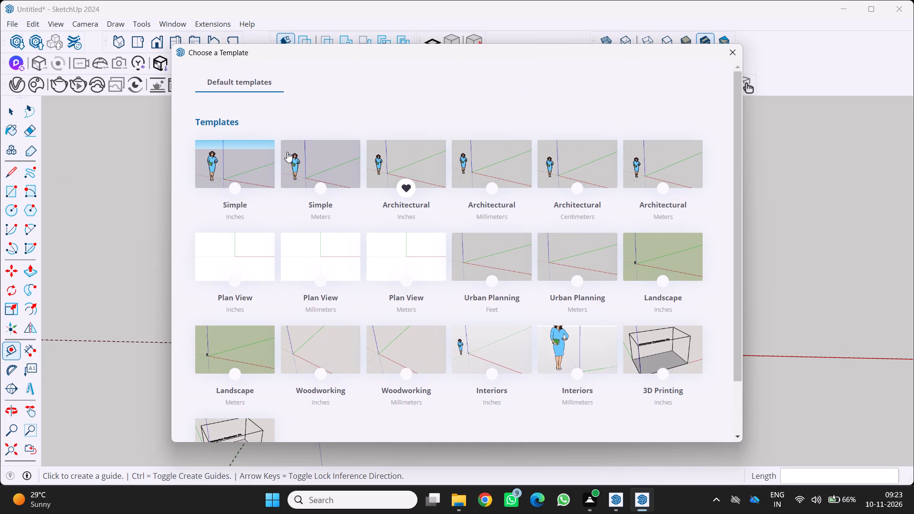
left_click(241, 162)
left_click(267, 171)
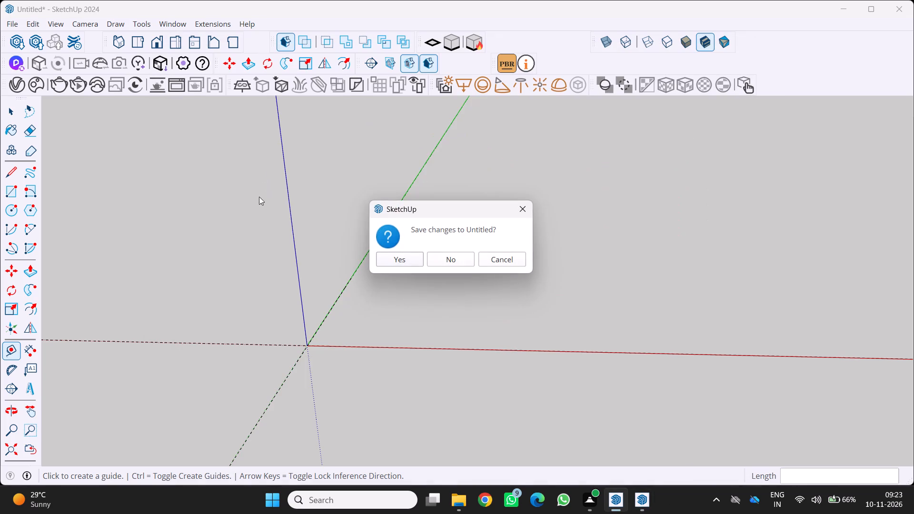
left_click(451, 255)
Place a guide line parallel to the green axis, offset 60' along the red direction.
scroll(397, 269, "down", 3)
middle_click_drag(403, 266, 533, 300)
scroll(532, 288, "up", 1)
scroll(484, 289, "down", 12)
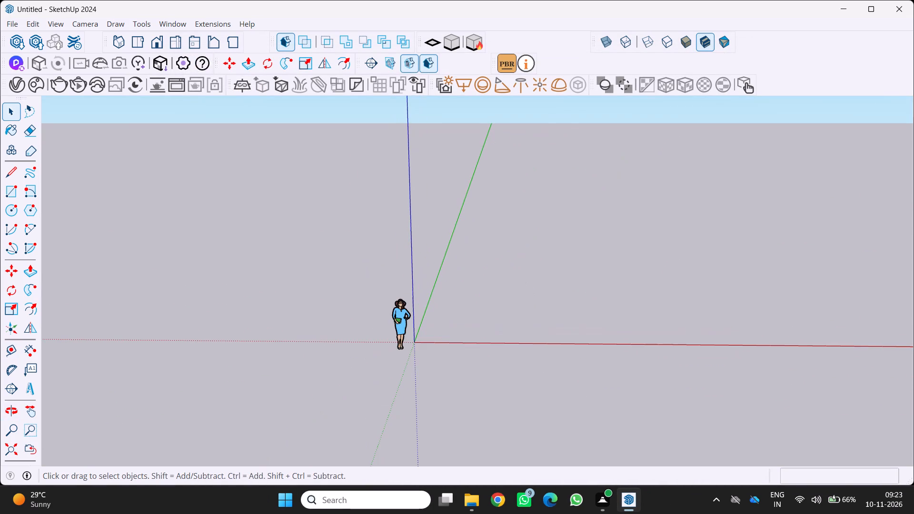
scroll(349, 501, "down", 20)
scroll(349, 501, "down", 20)
scroll(349, 501, "down", 4)
scroll(320, 410, "up", 6)
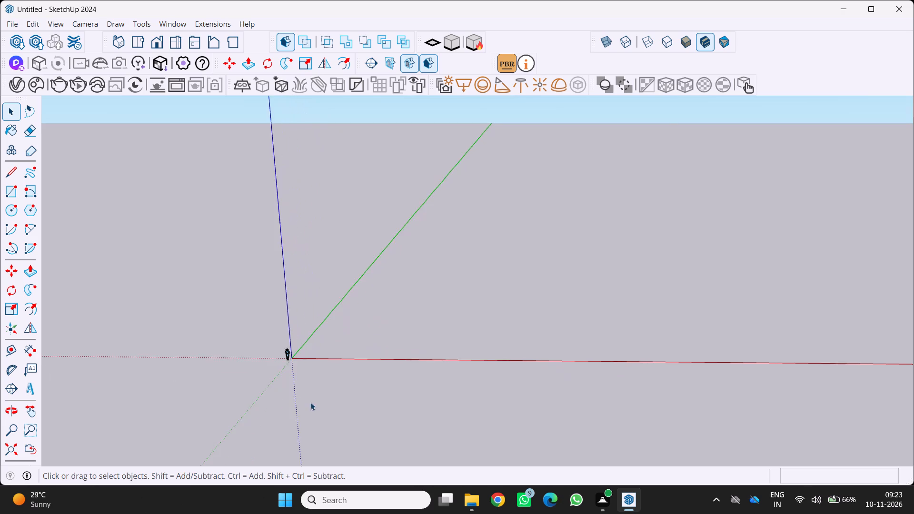
middle_click_drag(310, 402, 412, 351)
scroll(239, 406, "up", 17)
middle_click_drag(278, 372, 217, 398)
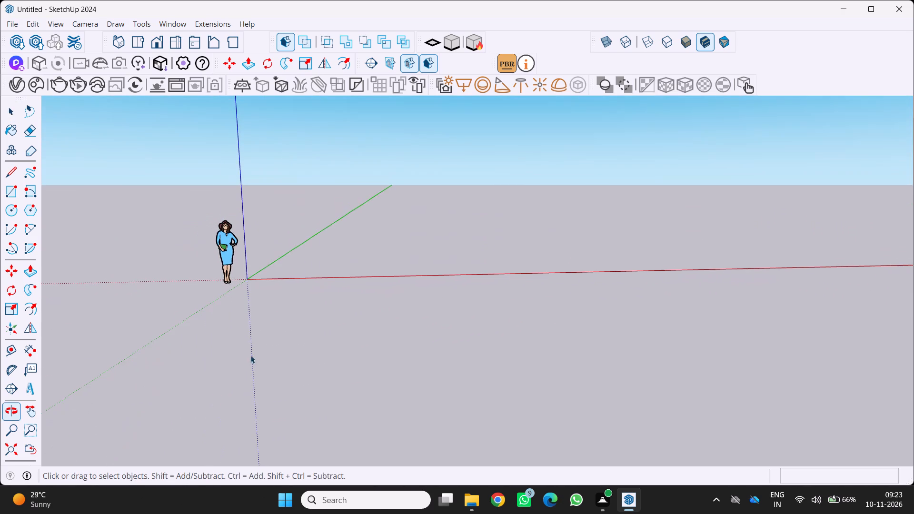
scroll(239, 297, "up", 6)
middle_click_drag(248, 272, 308, 312)
scroll(293, 319, "down", 6)
middle_click_drag(265, 339, 189, 319)
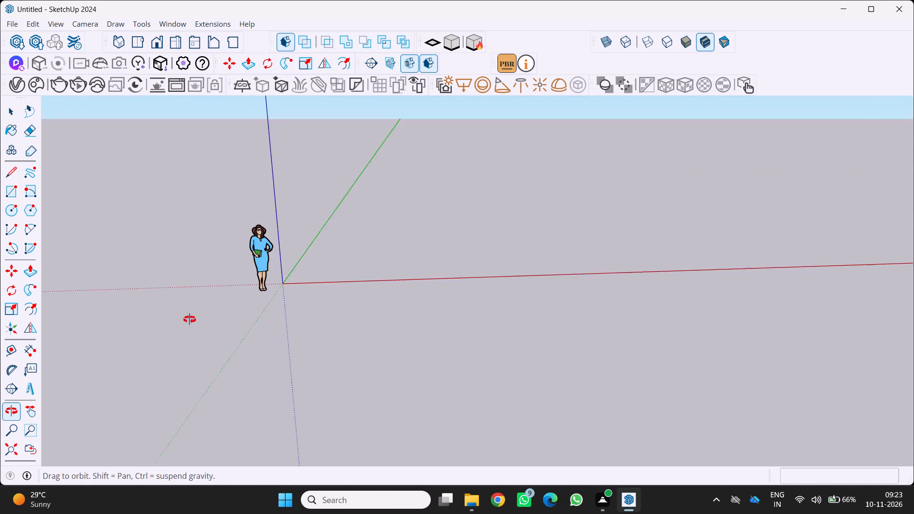
middle_click_drag(189, 319, 189, 319)
scroll(310, 257, "up", 3)
key("t")
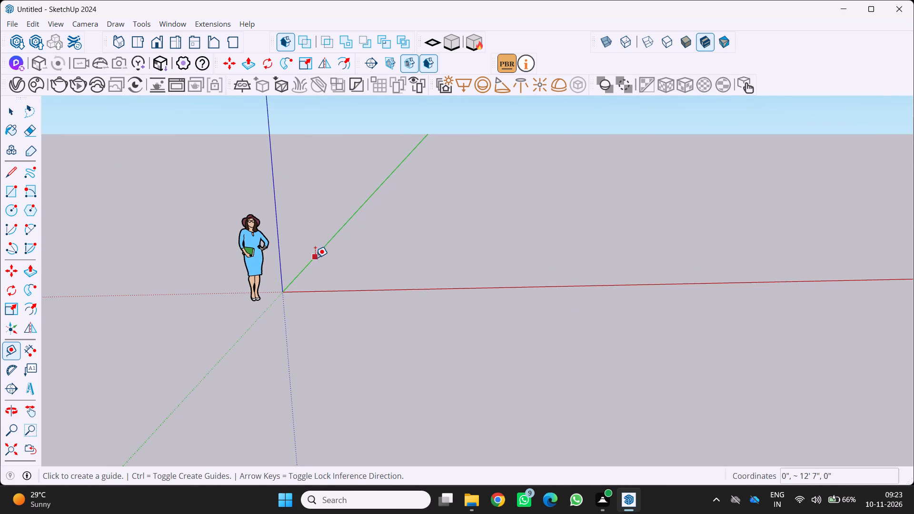
left_click(315, 257)
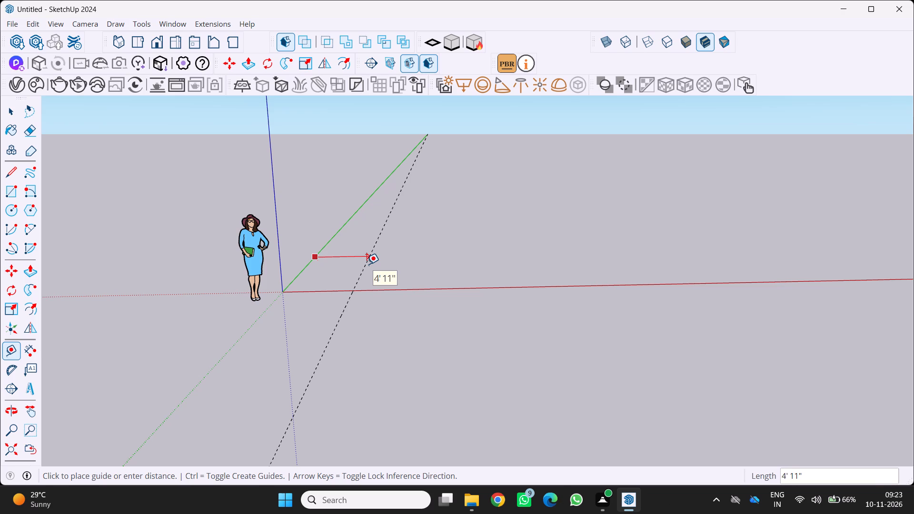
type("60")
key("apostrophe")
key("Return")
Place a guide line parallel to the red axis, offset 50' along the green direction.
scroll(378, 282, "down", 20)
scroll(378, 282, "down", 8)
middle_click(393, 289)
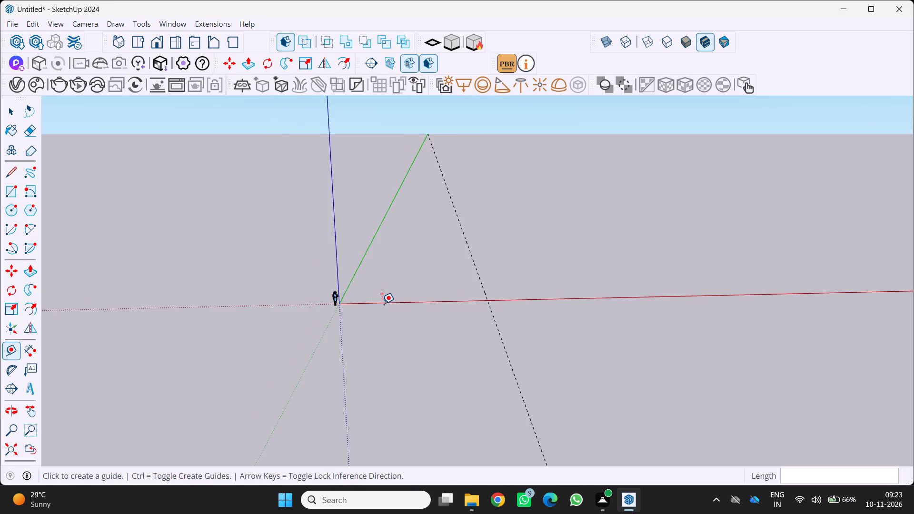
scroll(382, 304, "down", 4)
middle_click_drag(372, 307, 327, 316)
scroll(411, 282, "up", 10)
middle_click_drag(403, 307, 457, 324)
scroll(459, 324, "up", 1)
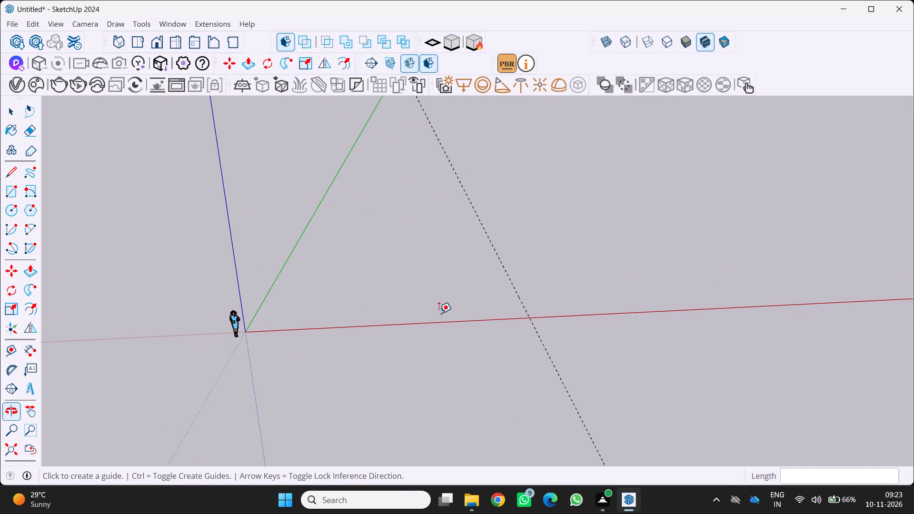
left_click_drag(415, 322, 416, 314)
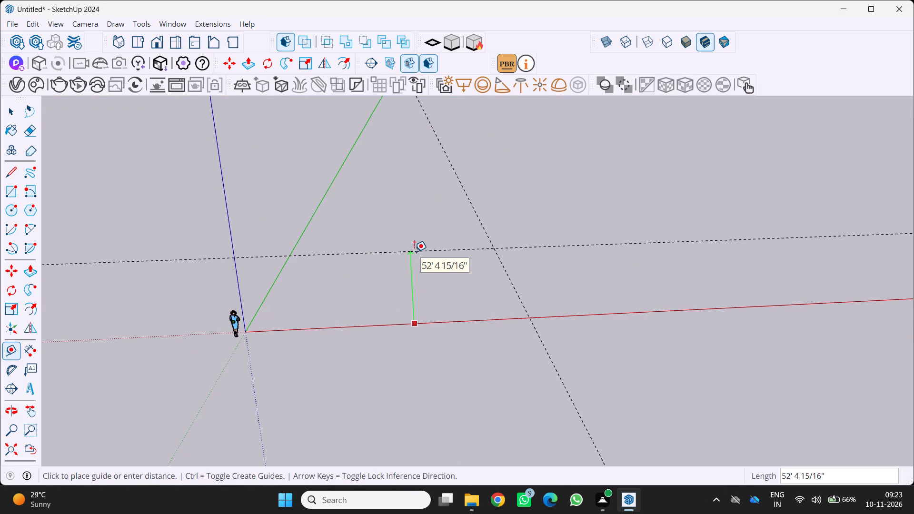
key("5")
type("0'")
key("Return")
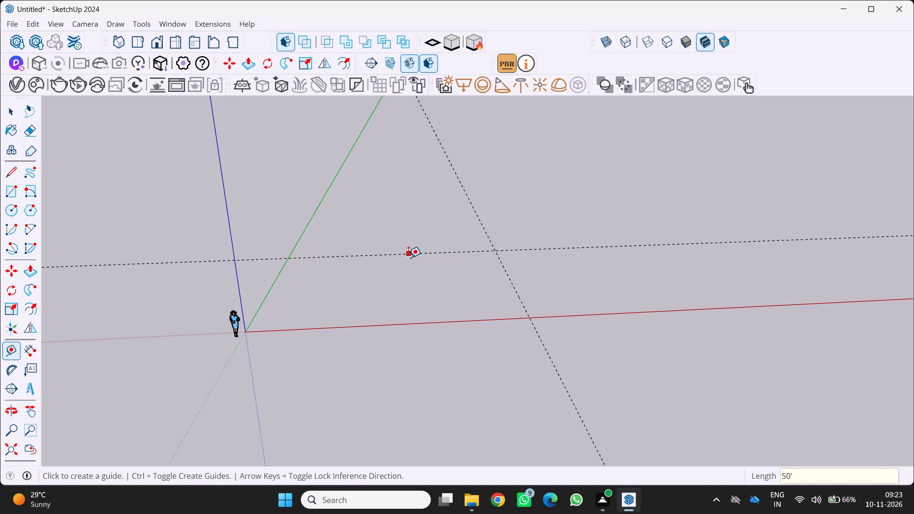
Draw a 60' by 50' rectangle on the ground from the origin to the intersection of the two guide lines.
middle_click_drag(434, 365, 369, 354)
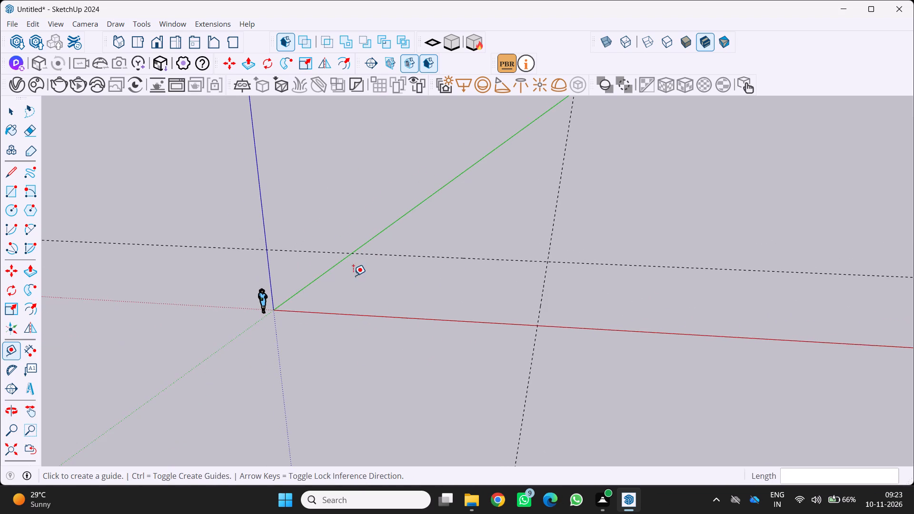
middle_click_drag(355, 268, 402, 288)
key("r")
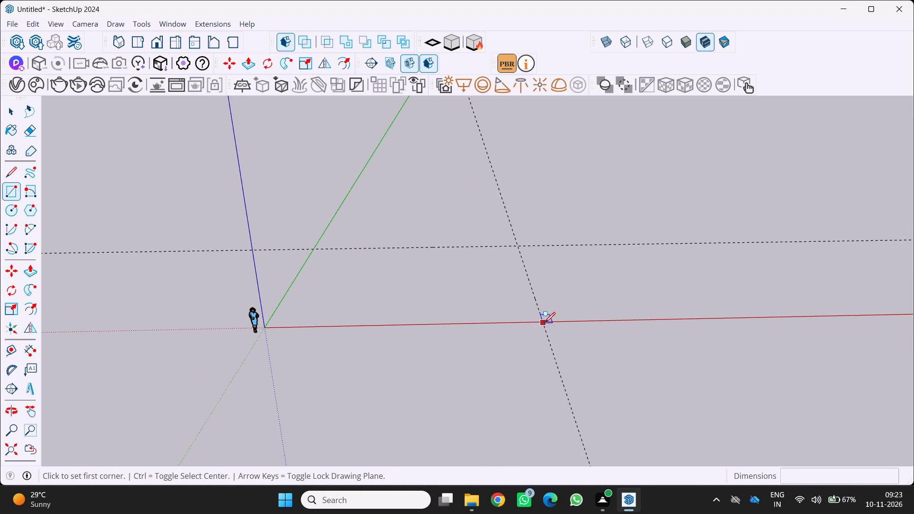
scroll(545, 325, "up", 8)
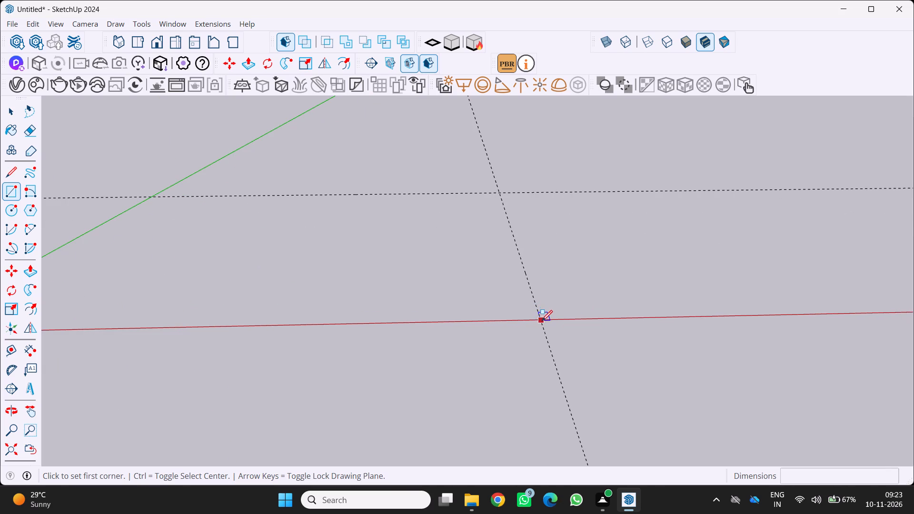
scroll(511, 236, "down", 5)
scroll(244, 207, "up", 4)
scroll(251, 205, "down", 5)
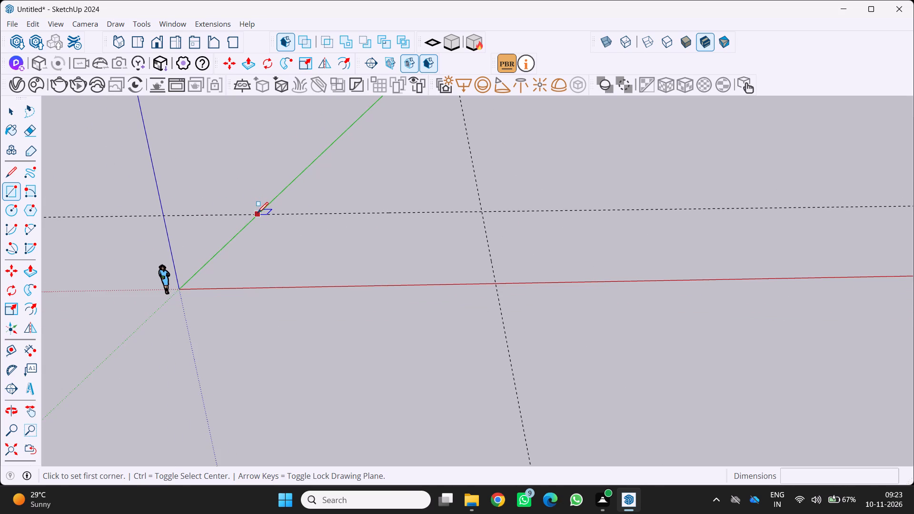
middle_click_drag(307, 293, 311, 294)
middle_click_drag(311, 294, 369, 302)
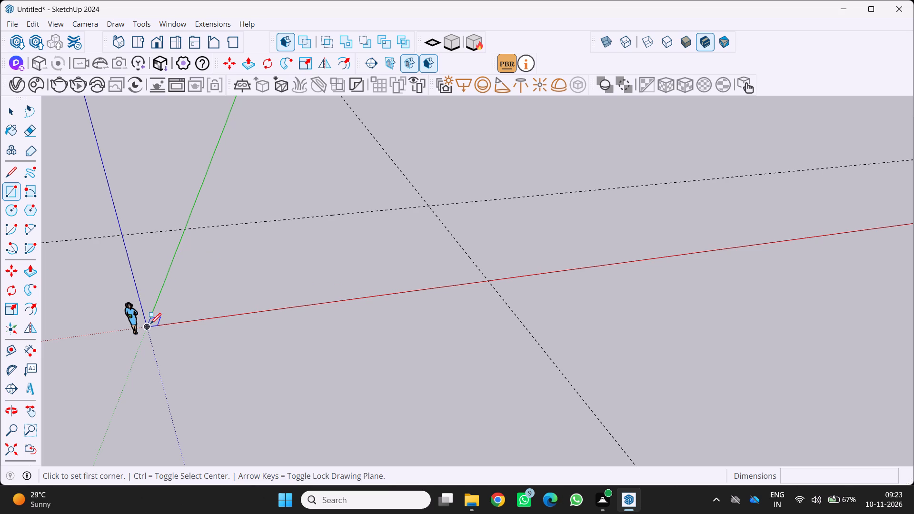
left_click(150, 324)
left_click(433, 205)
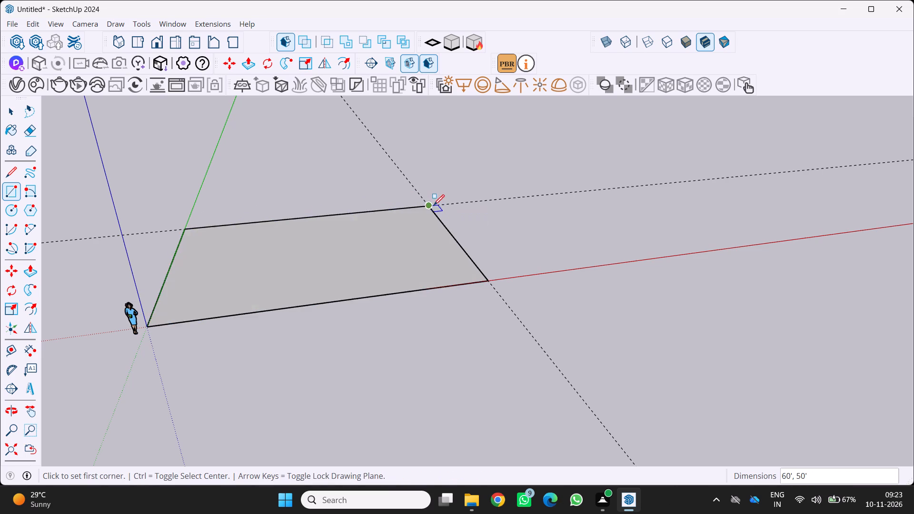
scroll(455, 261, "down", 5)
middle_click_drag(429, 289, 348, 288)
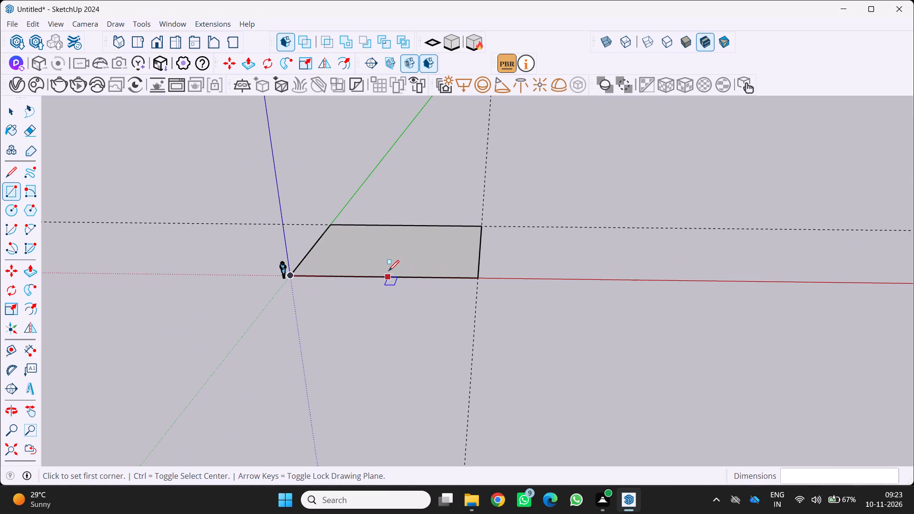
Push/Pull the ground rectangle up 36' to form the block.
key("p")
left_click(413, 256)
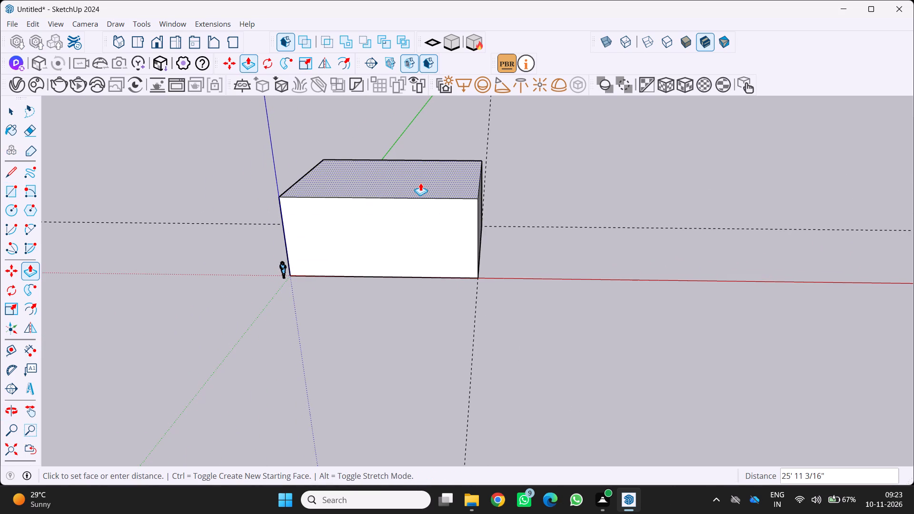
type("36'")
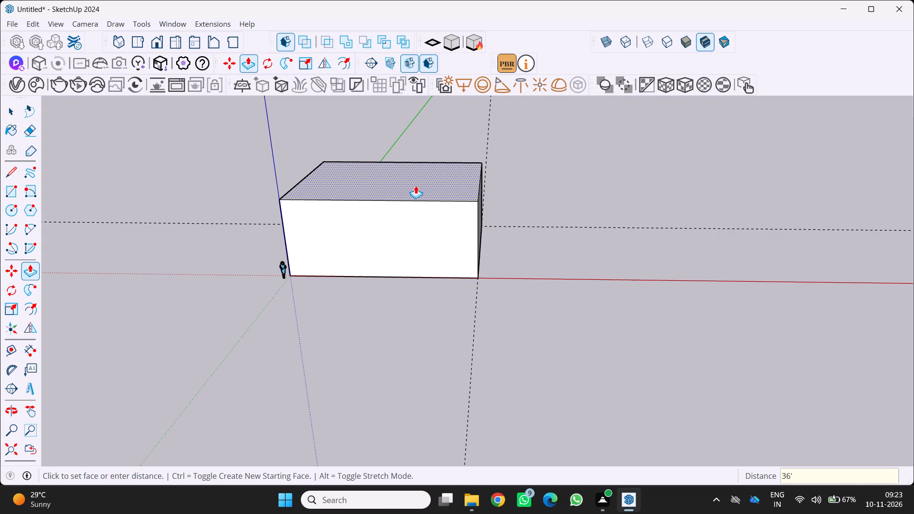
key("Return")
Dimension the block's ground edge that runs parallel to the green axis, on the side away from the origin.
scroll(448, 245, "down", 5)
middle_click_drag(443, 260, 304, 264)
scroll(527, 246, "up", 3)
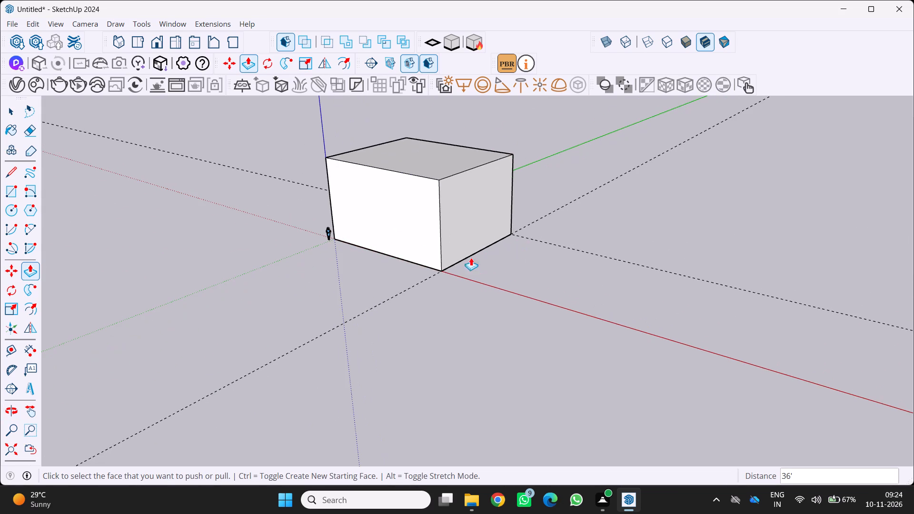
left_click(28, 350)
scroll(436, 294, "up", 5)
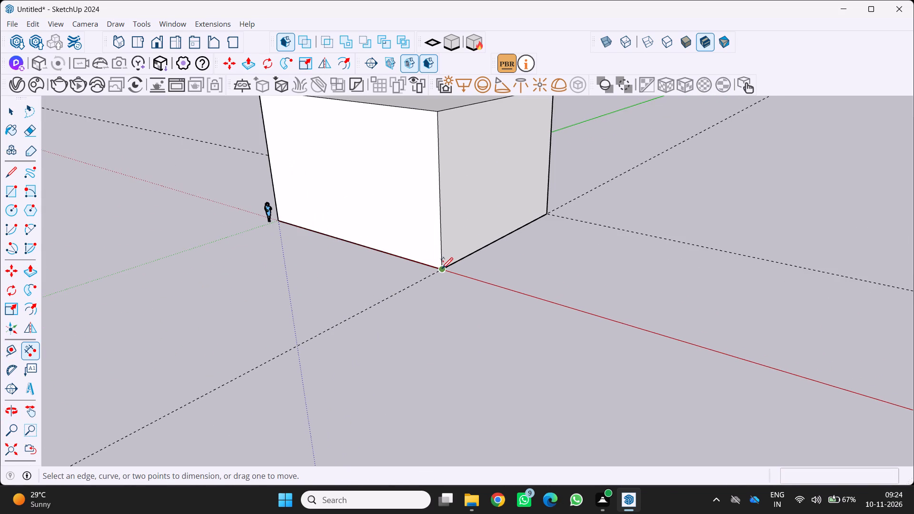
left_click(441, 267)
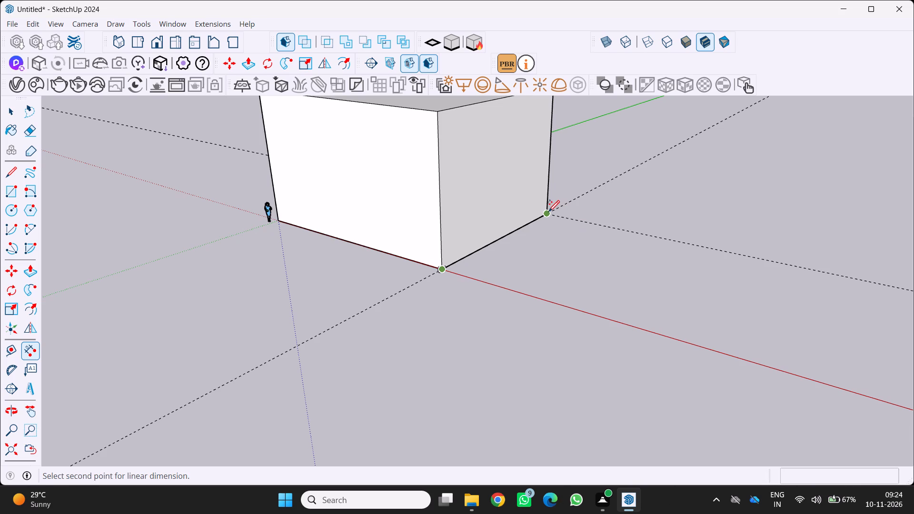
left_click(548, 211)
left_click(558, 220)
Dimension the block's front ground edge along the red axis, from the origin to the far corner.
scroll(513, 257, "down", 3)
middle_click_drag(512, 266, 662, 285)
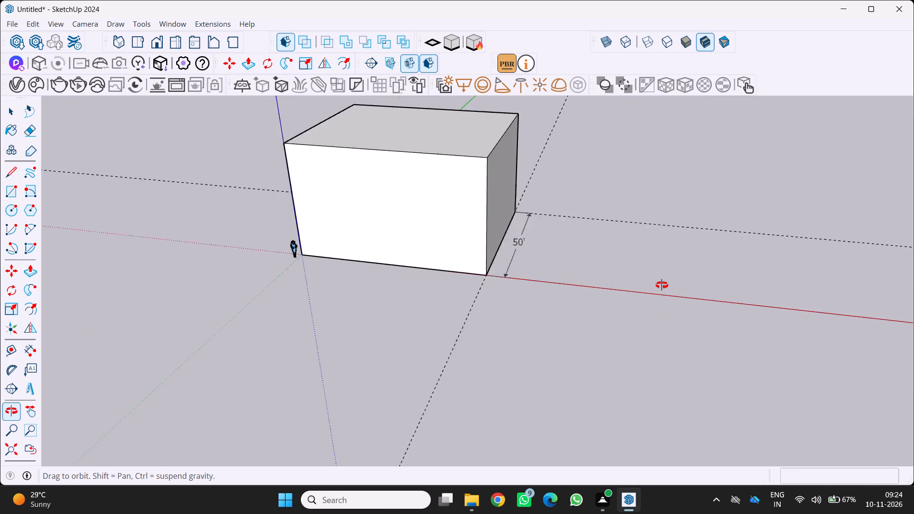
middle_click_drag(662, 285, 543, 296)
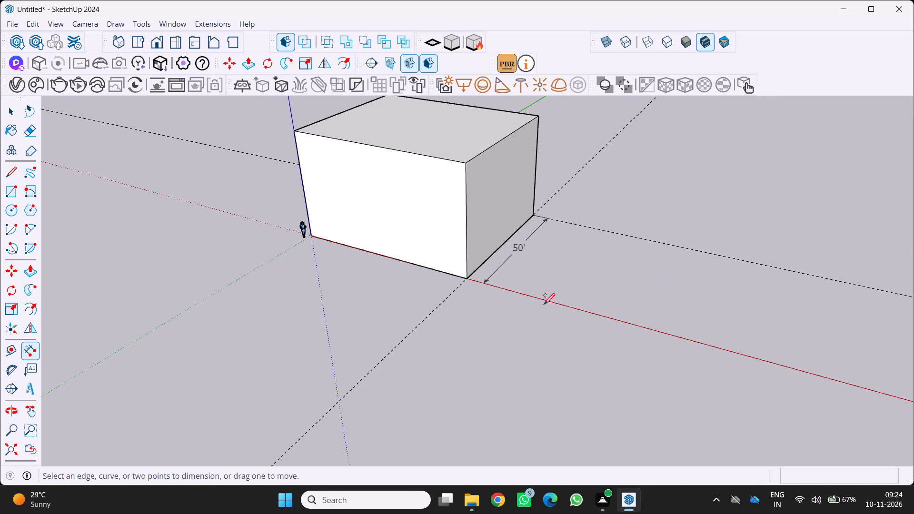
middle_click_drag(454, 315, 550, 307)
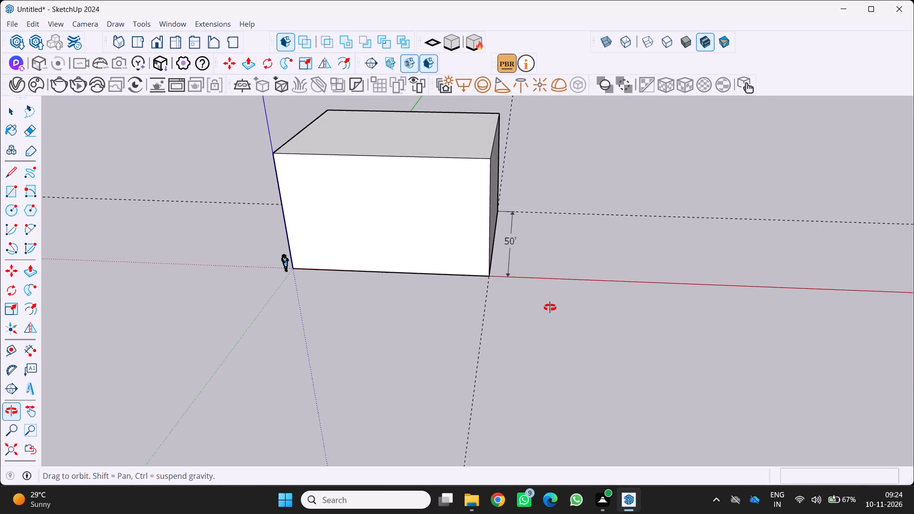
middle_click_drag(550, 307, 549, 309)
middle_click_drag(156, 296, 248, 294)
scroll(287, 310, "up", 2)
middle_click_drag(284, 306, 286, 307)
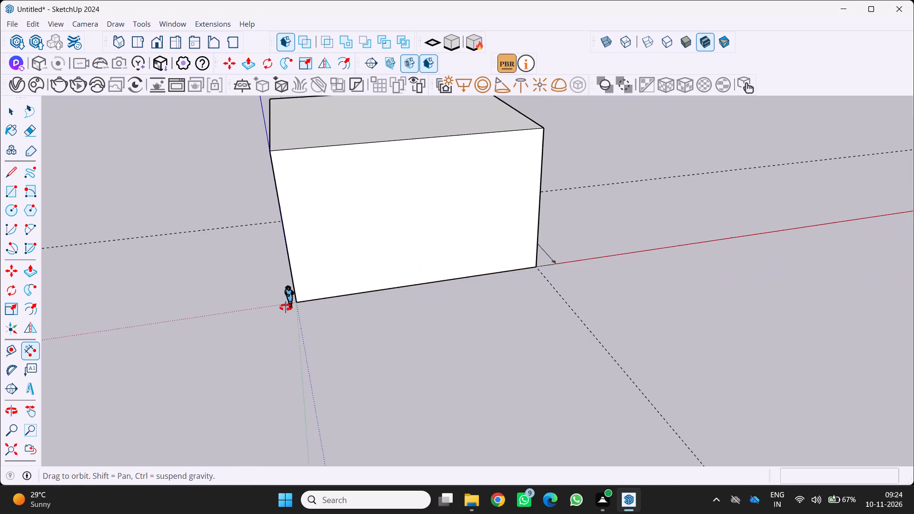
middle_click_drag(286, 307, 248, 321)
left_click_drag(295, 289, 303, 290)
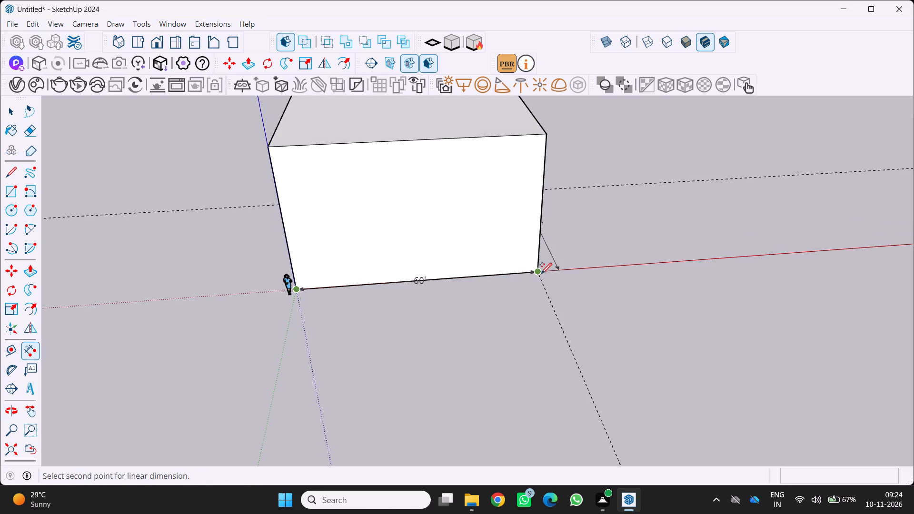
left_click(540, 273)
left_click_drag(543, 296, 542, 300)
Examine the dimensioned block and its surrounding guide lines from several angles and distances.
scroll(524, 318, "down", 11)
middle_click_drag(494, 334, 394, 269)
scroll(390, 264, "down", 6)
middle_click_drag(402, 276, 473, 264)
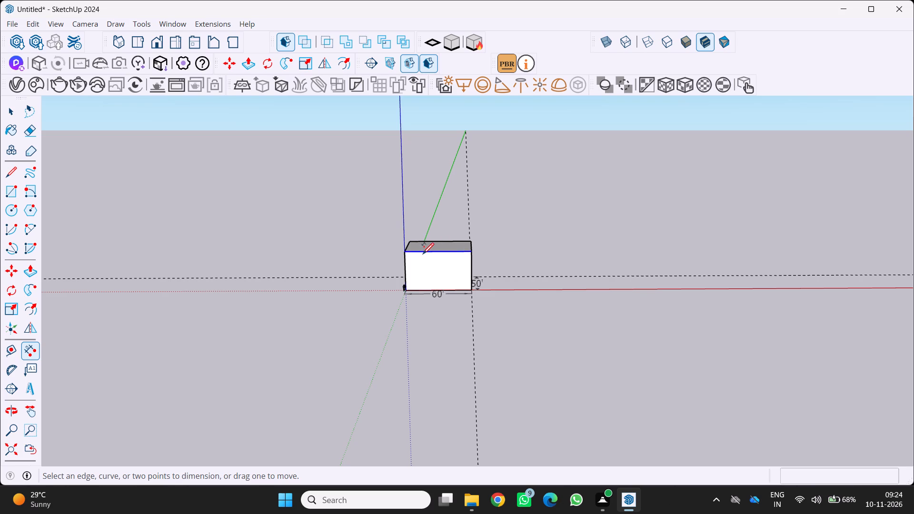
scroll(424, 254, "down", 3)
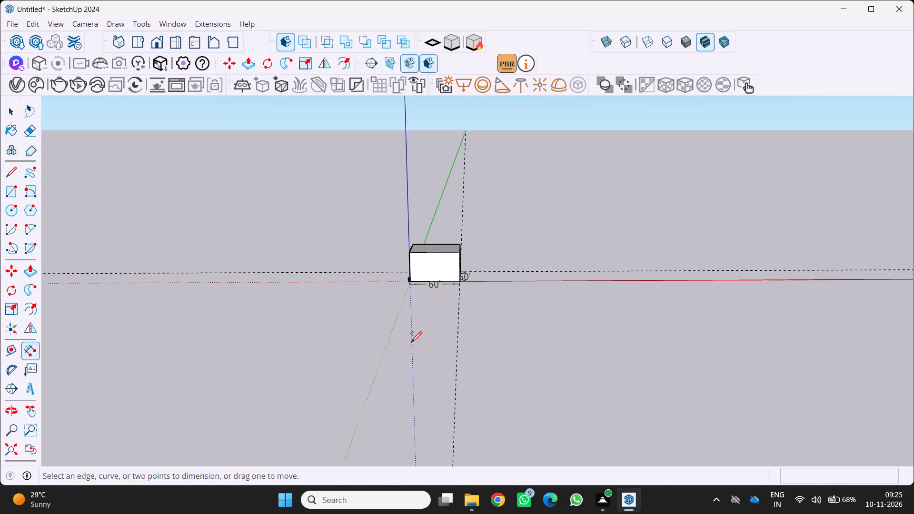
middle_click_drag(397, 386, 351, 391)
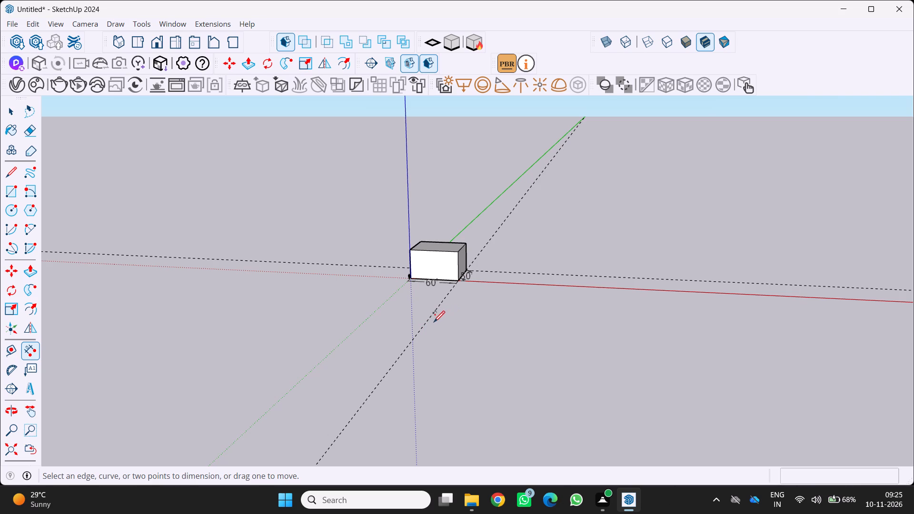
middle_click_drag(442, 330, 479, 346)
scroll(426, 315, "up", 2)
middle_click_drag(419, 313, 408, 323)
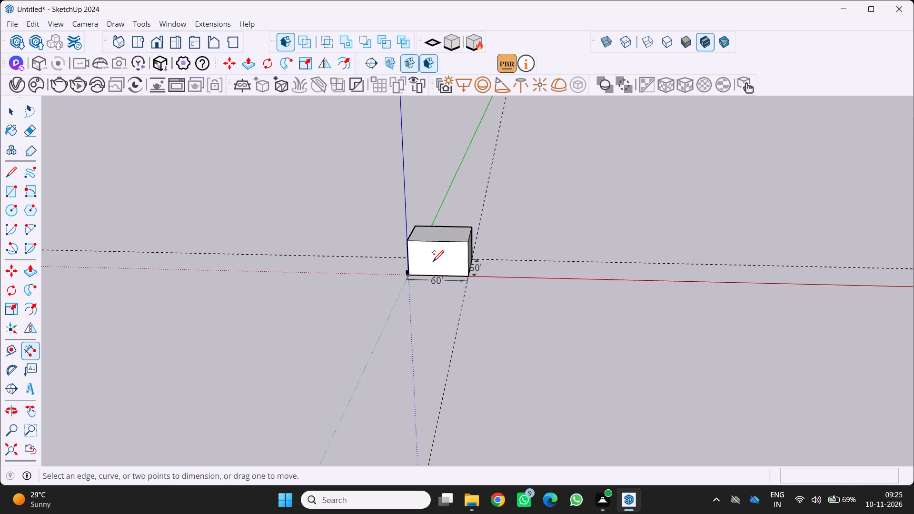
scroll(411, 289, "down", 3)
middle_click_drag(413, 294, 428, 300)
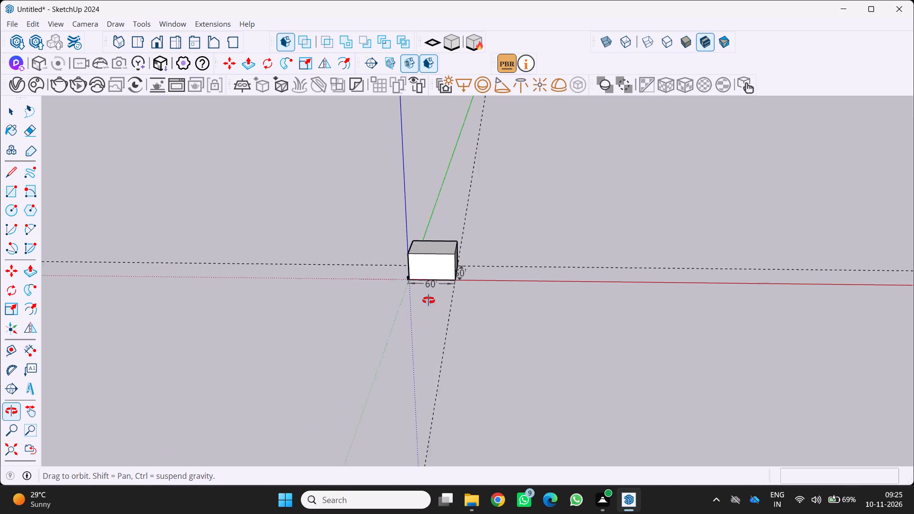
middle_click_drag(428, 300, 452, 302)
scroll(416, 289, "up", 5)
middle_click_drag(405, 284, 346, 282)
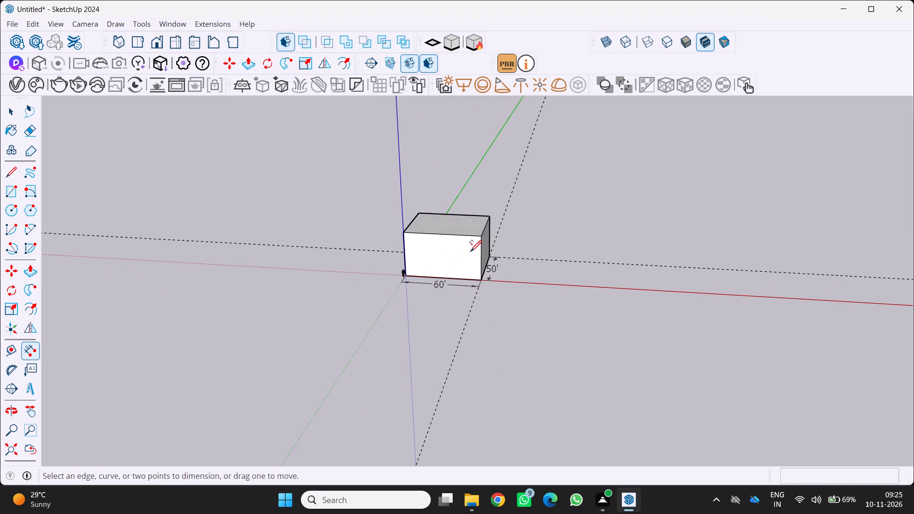
middle_click_drag(458, 268, 432, 277)
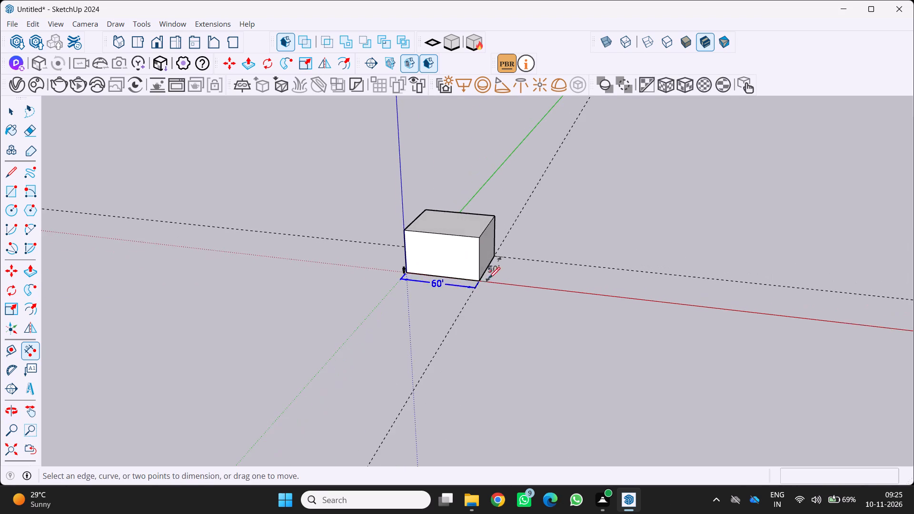
scroll(599, 272, "up", 2)
middle_click_drag(527, 286, 546, 295)
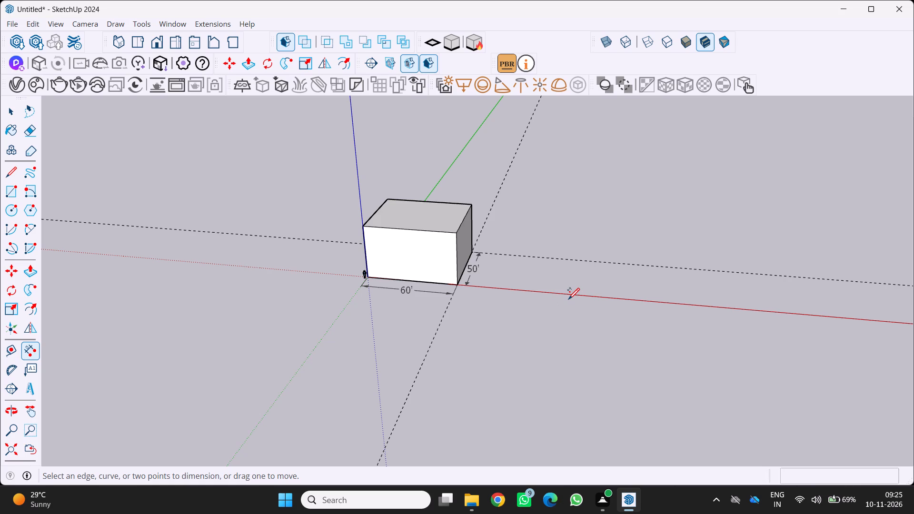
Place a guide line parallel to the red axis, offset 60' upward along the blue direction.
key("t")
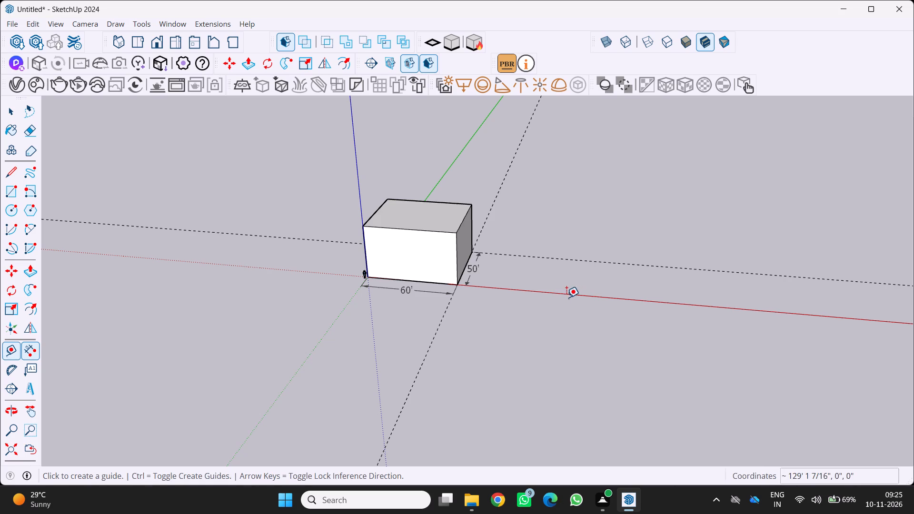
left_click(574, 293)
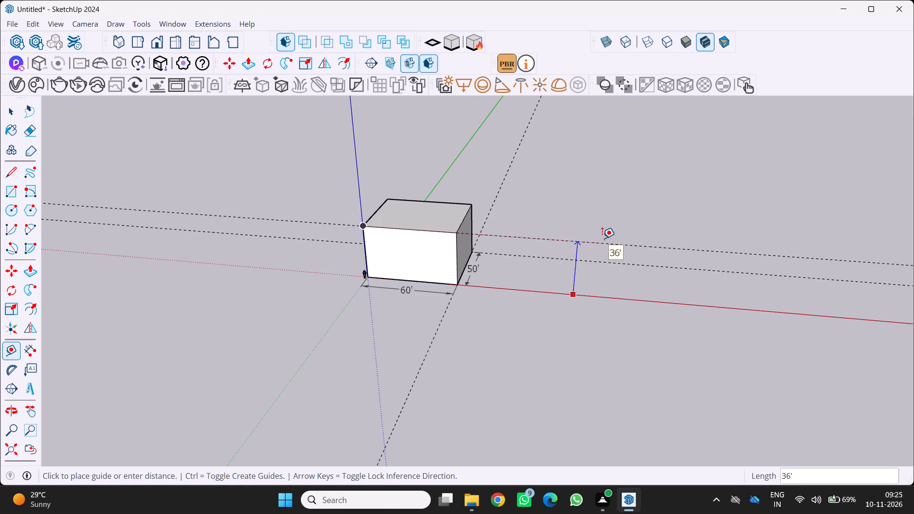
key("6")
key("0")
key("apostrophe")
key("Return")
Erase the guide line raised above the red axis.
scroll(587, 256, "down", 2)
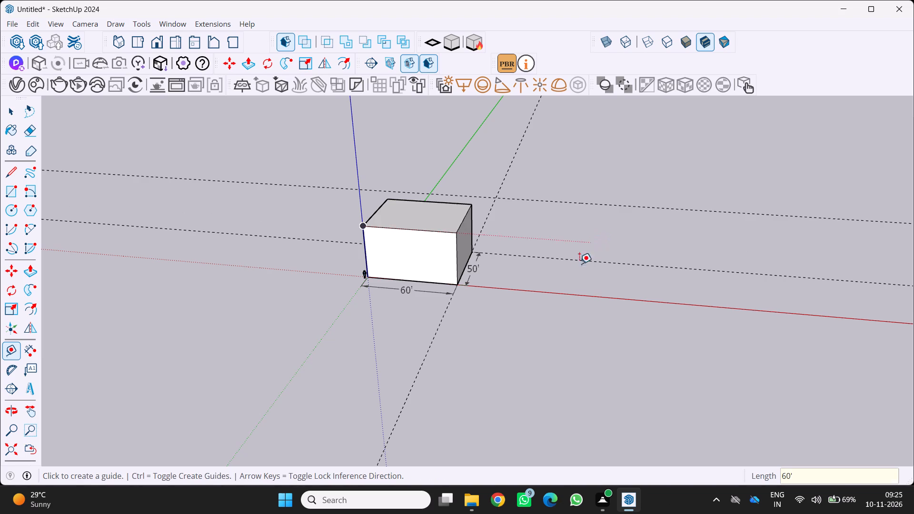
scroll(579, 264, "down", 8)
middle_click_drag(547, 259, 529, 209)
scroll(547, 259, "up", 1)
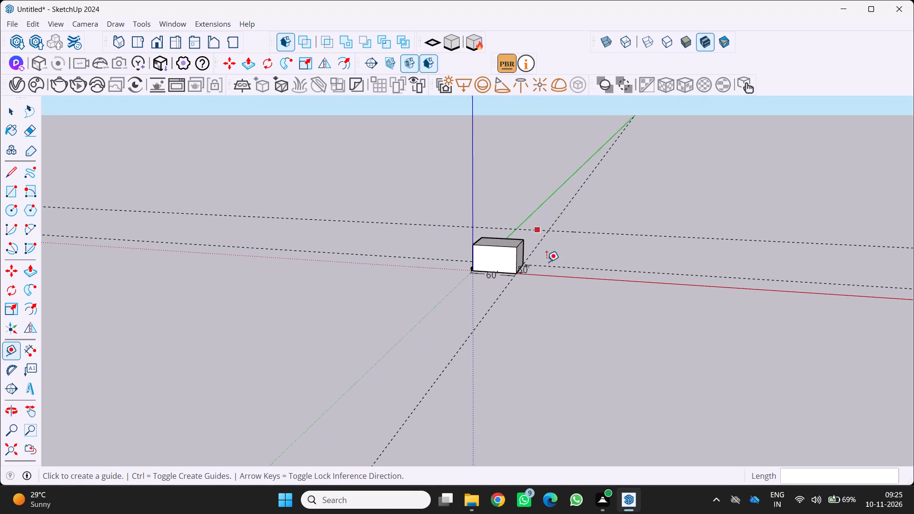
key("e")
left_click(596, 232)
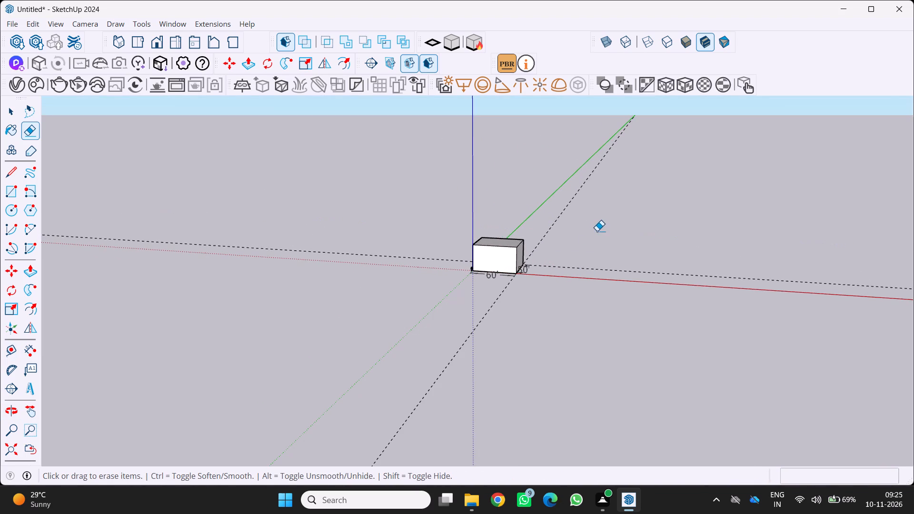
Place a guide line parallel to the red axis, offset 60' along the green direction on the ground.
middle_click_drag(562, 281, 581, 305)
scroll(546, 280, "up", 9)
key("t")
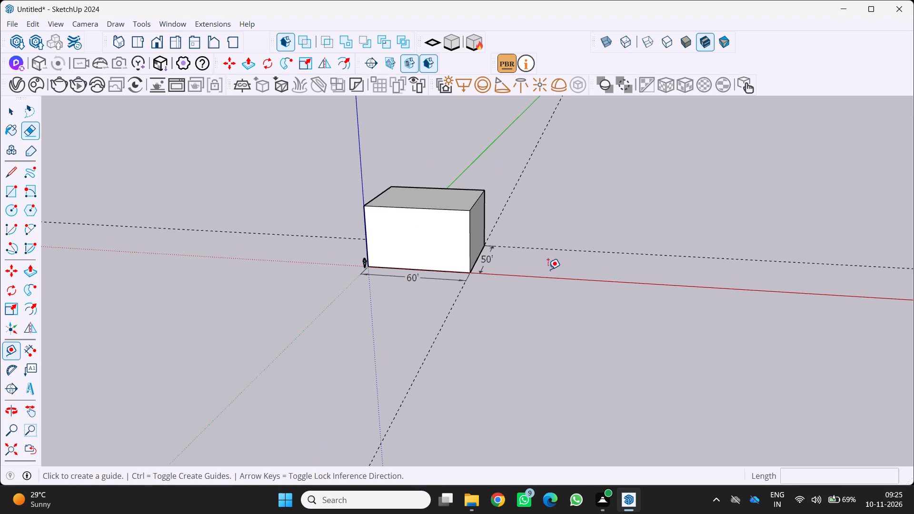
left_click_drag(555, 276, 556, 272)
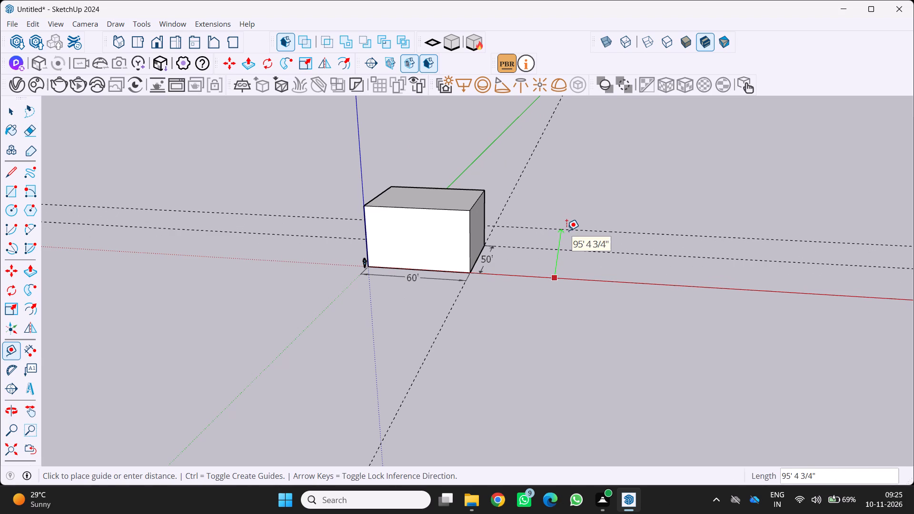
type("60'")
key("Return")
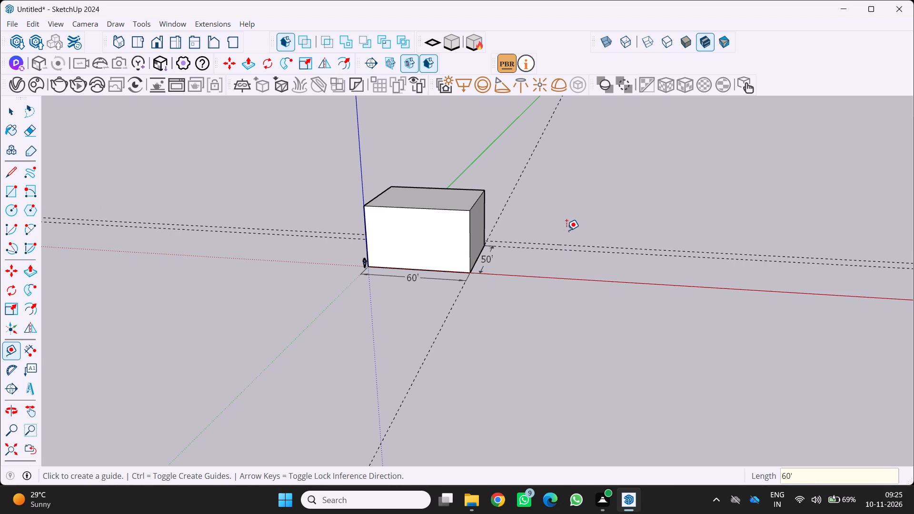
Place a guide line offset 50' outward along the red direction from the block's ground edge opposite the origin.
scroll(550, 262, "up", 3)
scroll(449, 272, "up", 3)
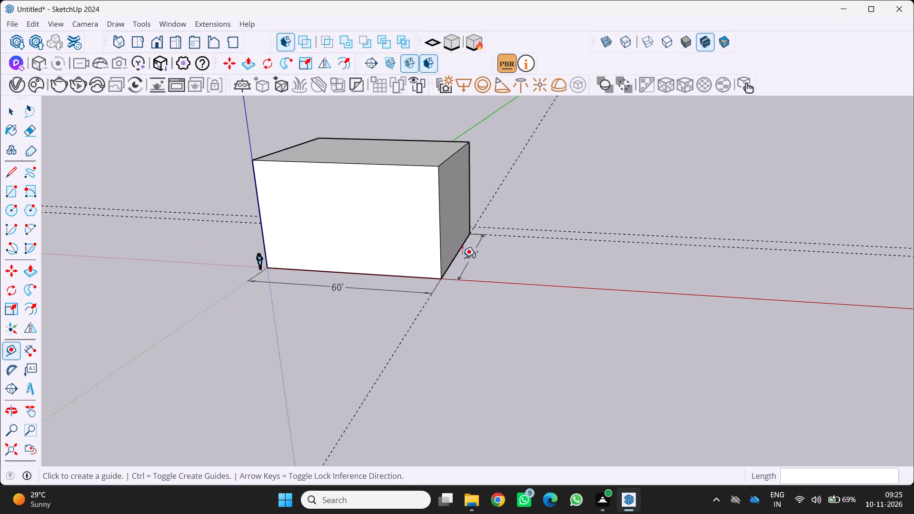
left_click(455, 257)
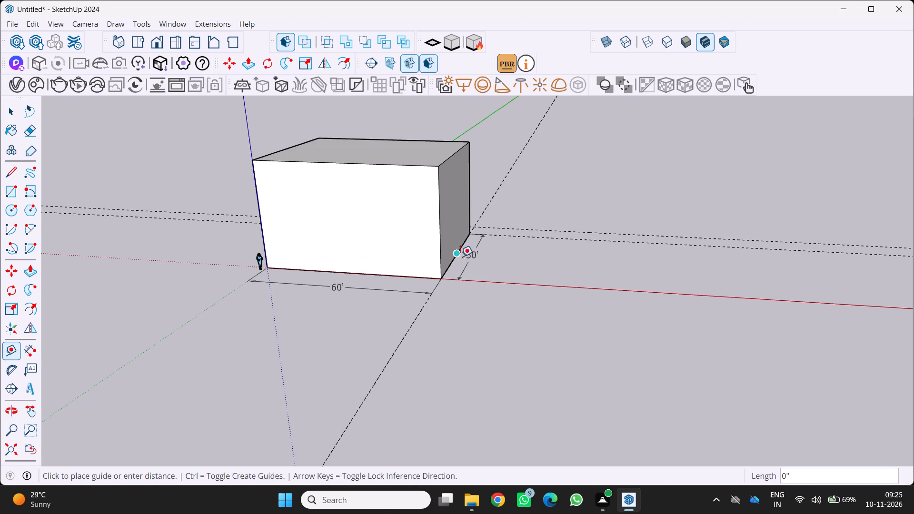
key("6")
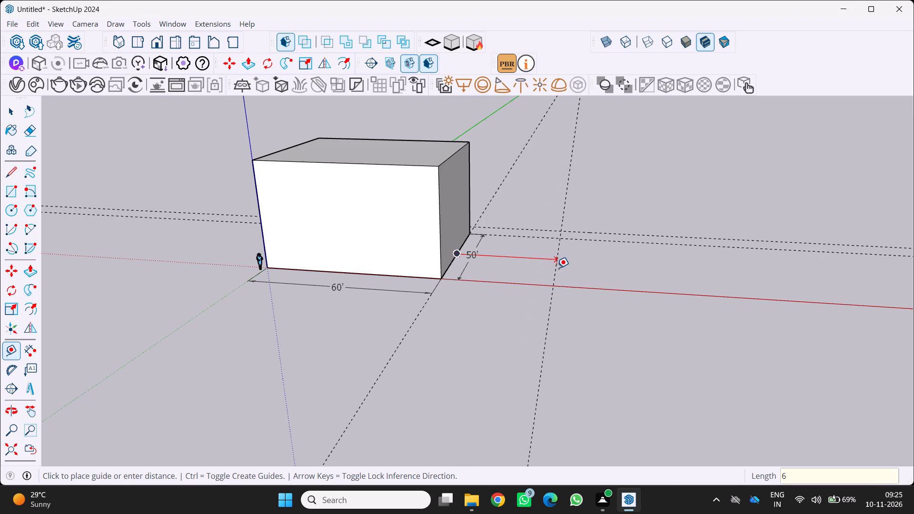
key("BackSpace")
type("50'")
key("Return")
Erase the guide line offset 50' from the red axis and the 50' dimension beside the block.
scroll(552, 290, "down", 3)
middle_click_drag(554, 295, 563, 303)
key("e")
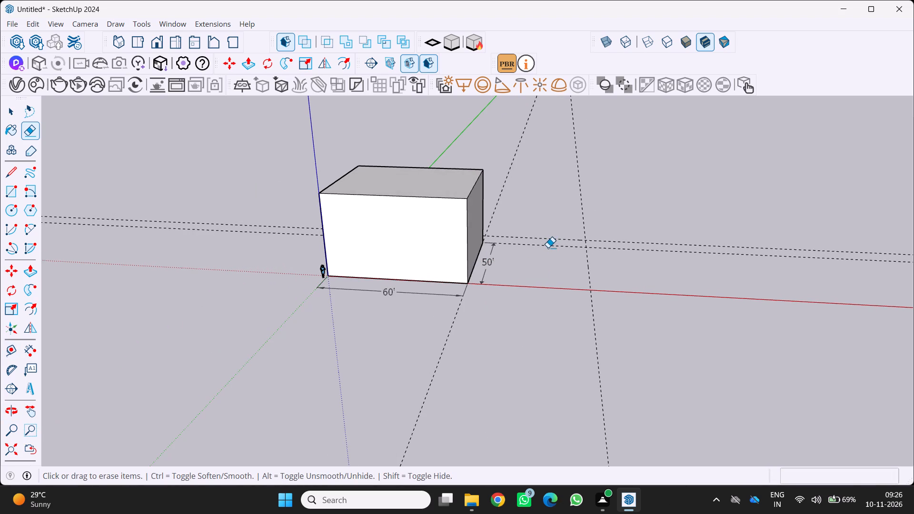
left_click(548, 247)
left_click(490, 266)
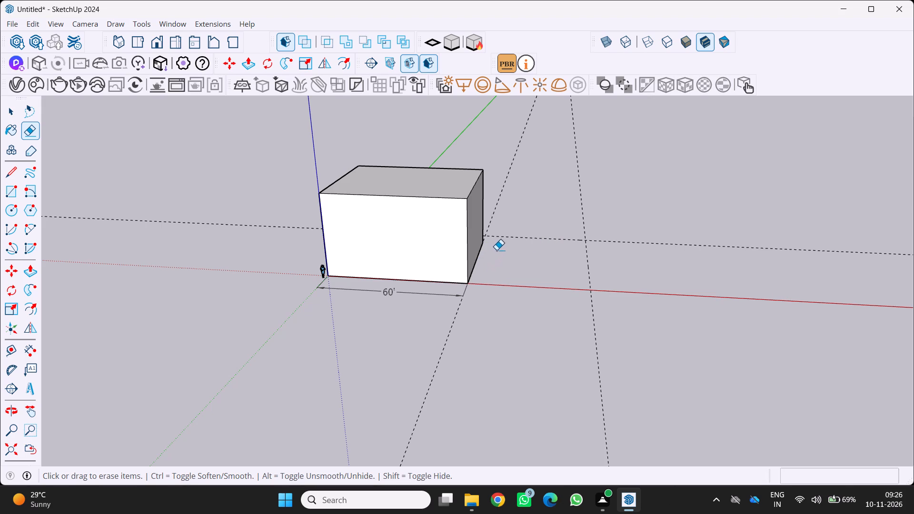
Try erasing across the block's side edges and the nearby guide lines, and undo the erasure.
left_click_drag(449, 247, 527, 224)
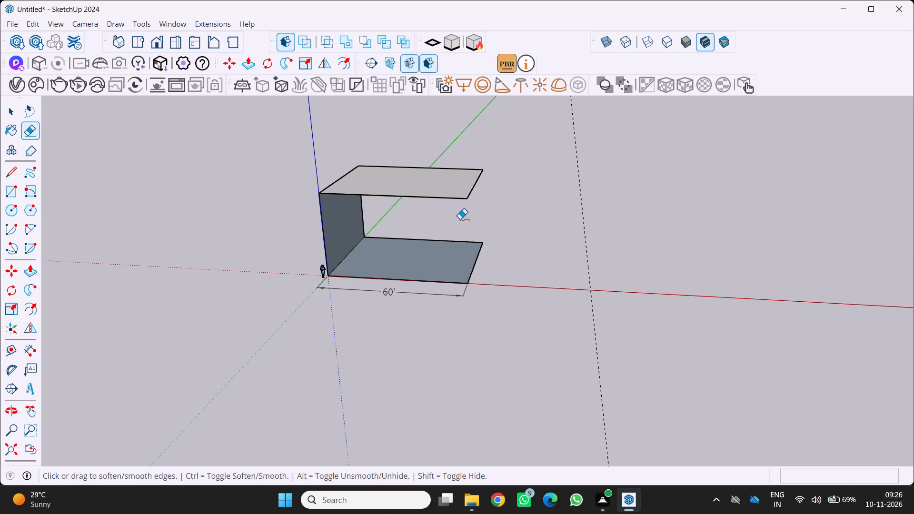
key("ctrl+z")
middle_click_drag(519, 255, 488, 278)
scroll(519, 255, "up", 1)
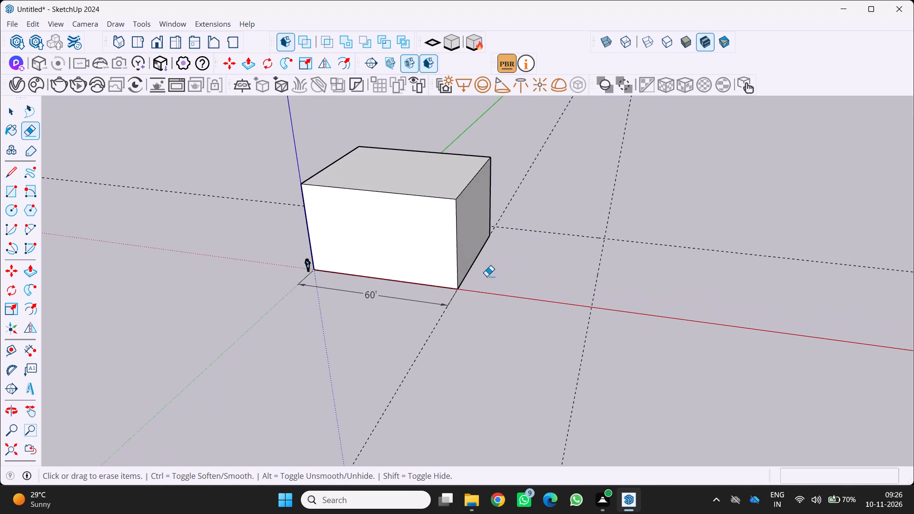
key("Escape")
Draw a 50' by 60' rectangle on the ground beside the block, between the guide intersections and the red axis.
key("r")
scroll(511, 230, "up", 7)
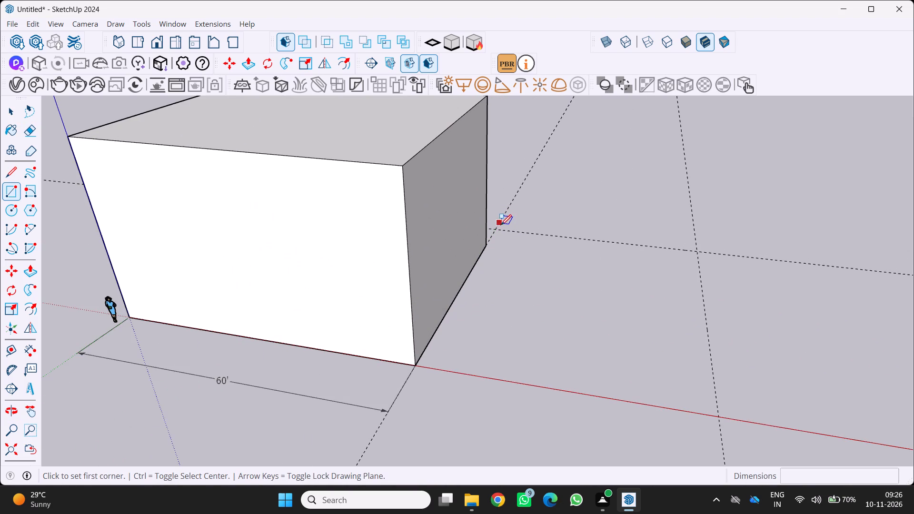
left_click_drag(498, 229, 502, 238)
scroll(517, 258, "down", 9)
scroll(578, 301, "down", 2)
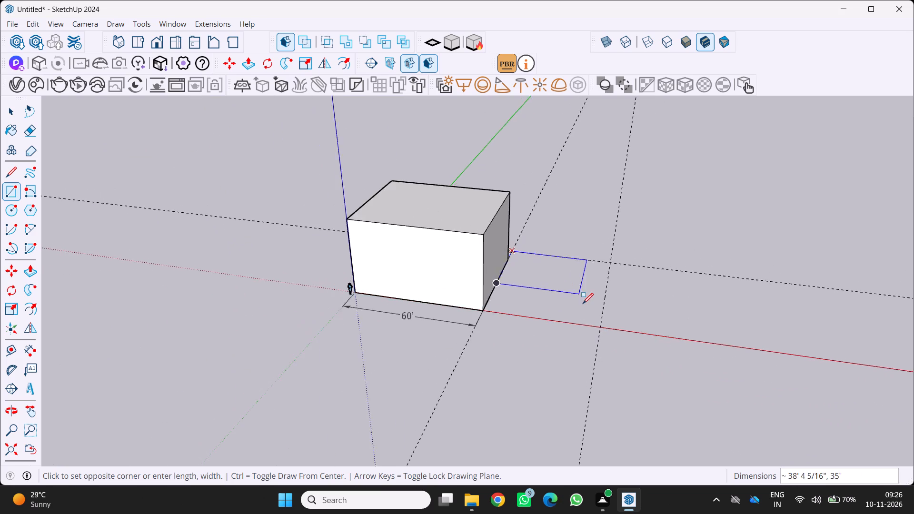
scroll(583, 304, "down", 2)
scroll(600, 326, "up", 4)
left_click(594, 322)
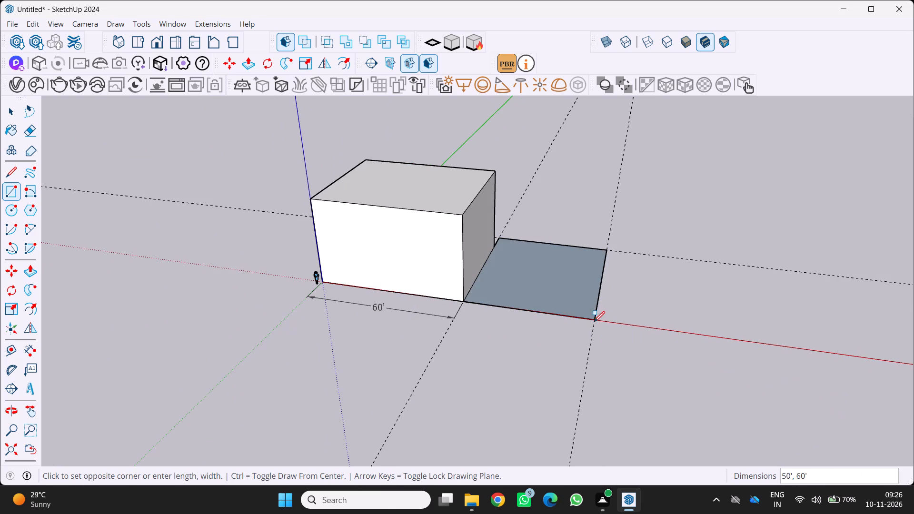
Push/Pull the new rectangle up 36'.
scroll(549, 334, "down", 1)
middle_click_drag(556, 337, 630, 331)
middle_click_drag(521, 341, 467, 331)
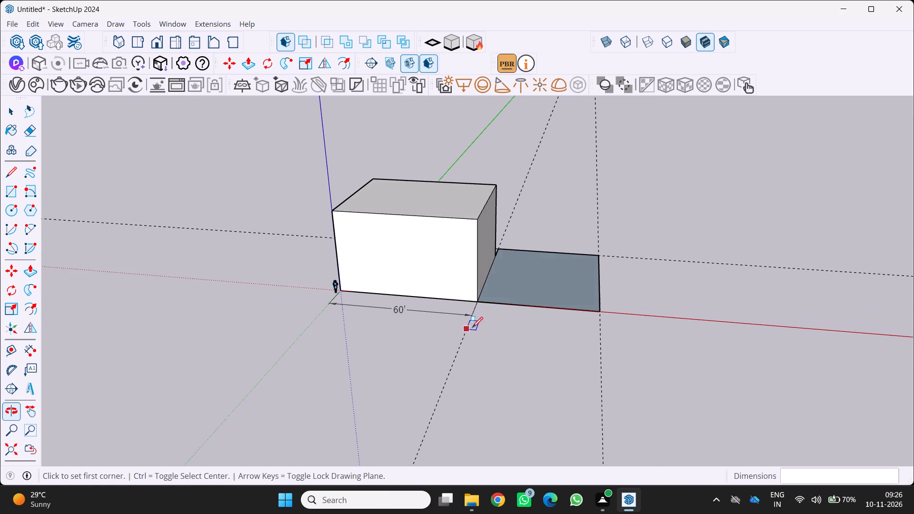
key("p")
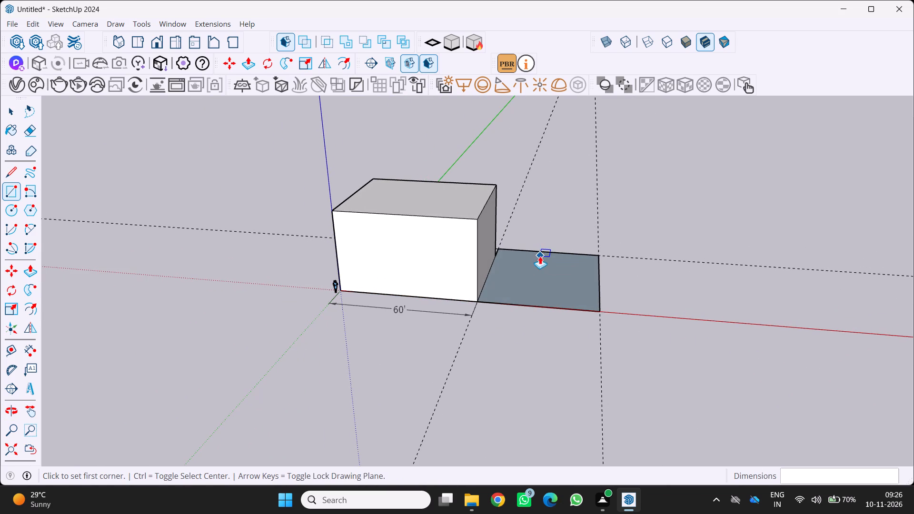
left_click(539, 278)
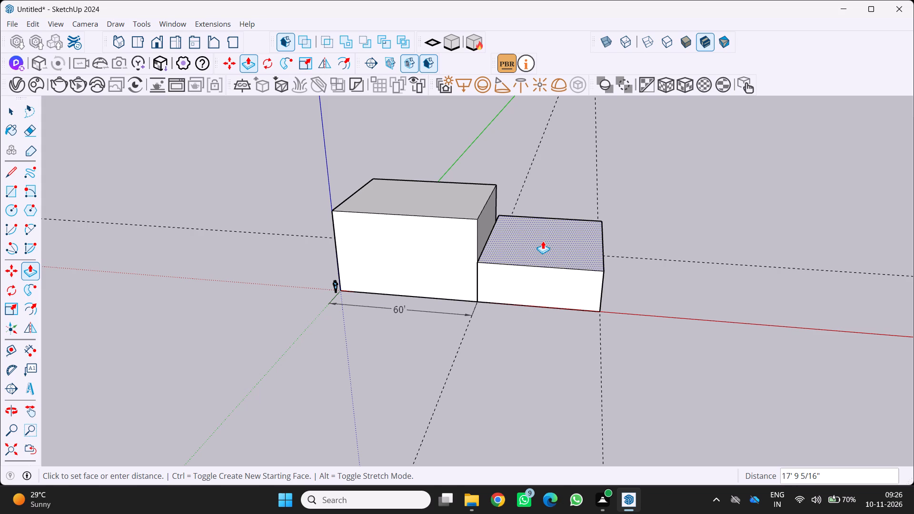
type("36")
key("apostrophe")
key("Return")
Erase the top and outer wall faces of the original block at the origin by removing their upper edges.
middle_click_drag(544, 260, 695, 253)
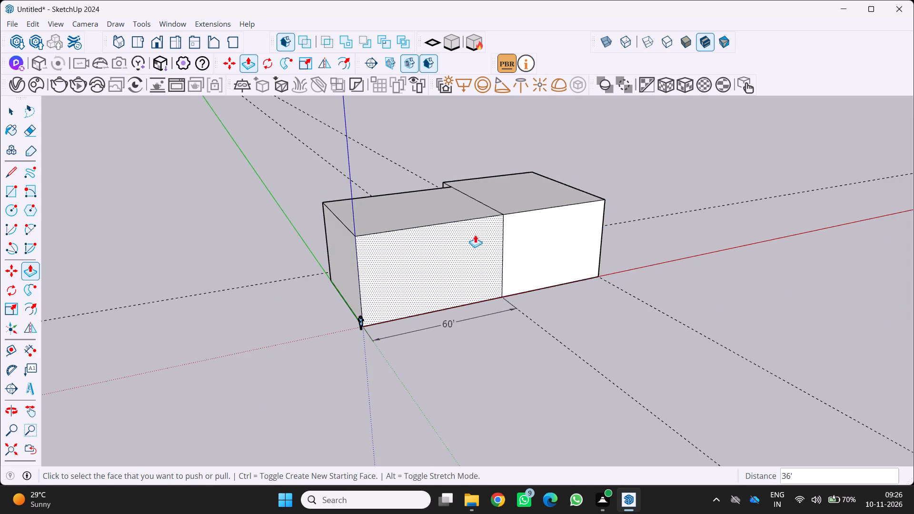
scroll(478, 228, "up", 13)
middle_click_drag(503, 216, 411, 247)
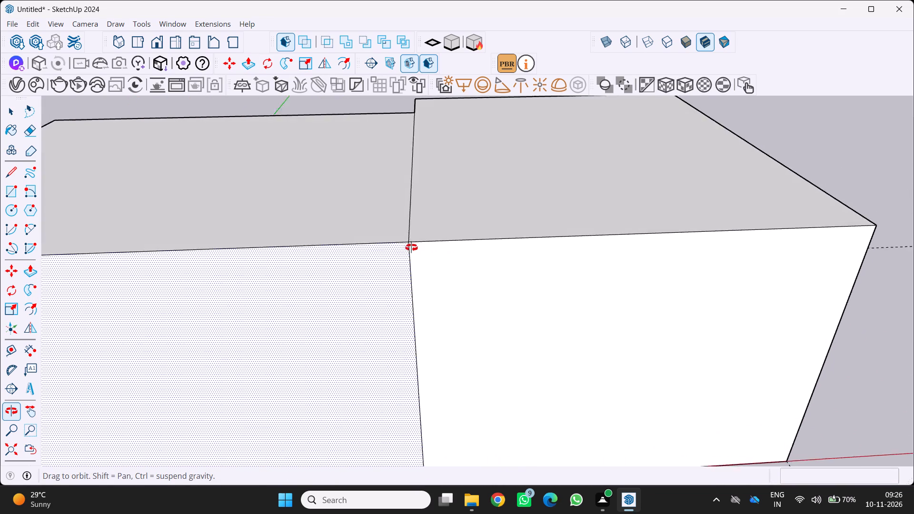
middle_click_drag(411, 247, 509, 237)
scroll(504, 231, "down", 11)
middle_click_drag(464, 252, 401, 249)
key("e")
key("e")
left_click_drag(384, 253, 384, 237)
left_click_drag(365, 194, 366, 193)
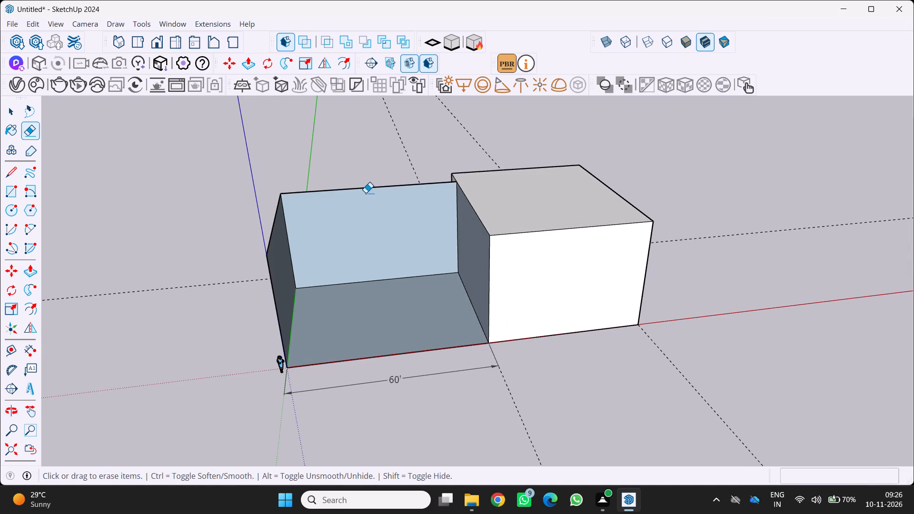
left_click_drag(366, 193, 368, 185)
left_click(276, 226)
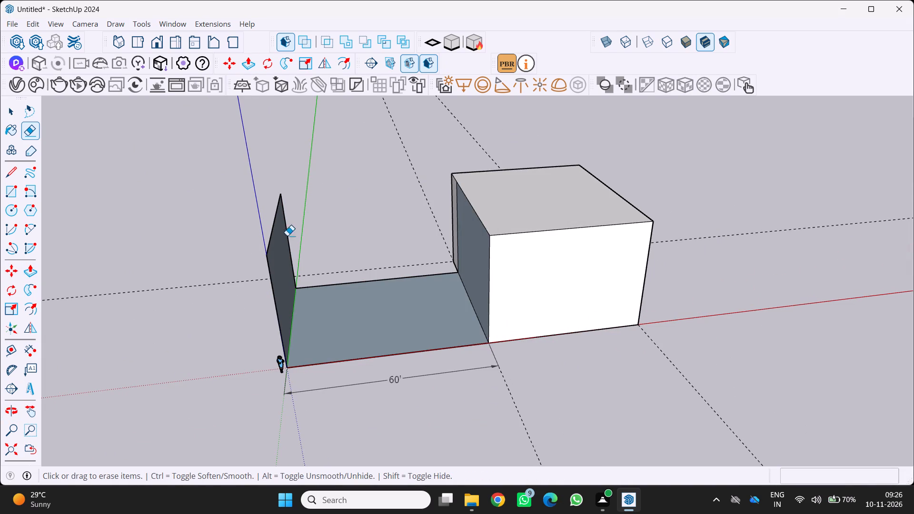
left_click_drag(273, 224, 278, 229)
Erase the original block's floor and leftover edges, the guide line behind it, and the 60' dimension.
left_click_drag(372, 351, 371, 355)
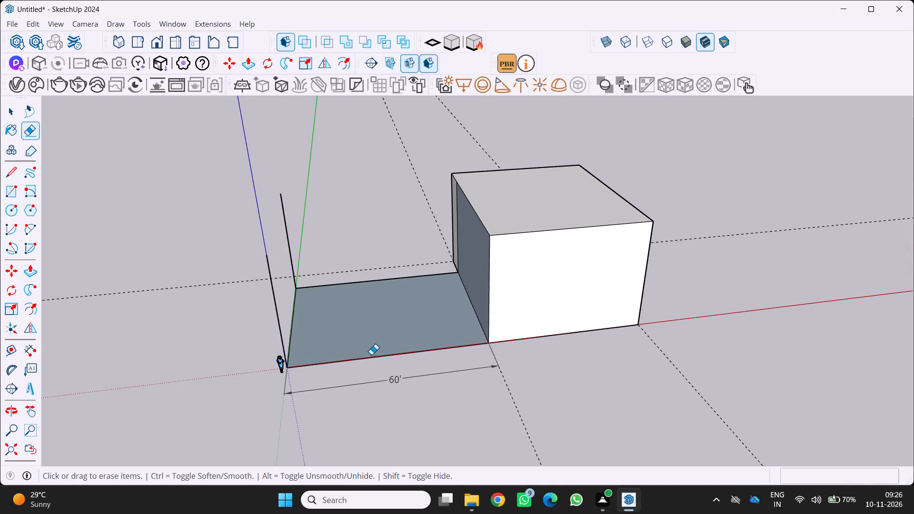
left_click_drag(371, 355, 368, 361)
left_click_drag(362, 271, 368, 298)
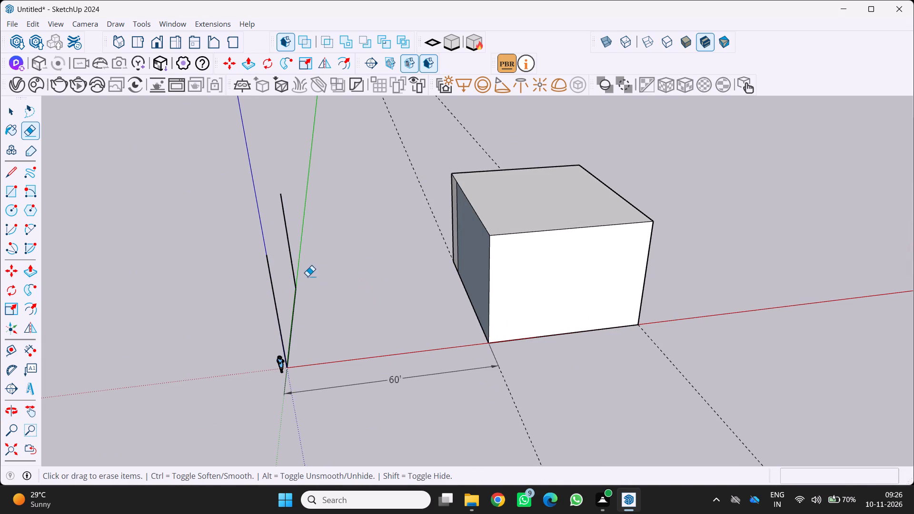
left_click_drag(282, 270, 304, 247)
left_click(295, 305)
left_click_drag(271, 320, 298, 306)
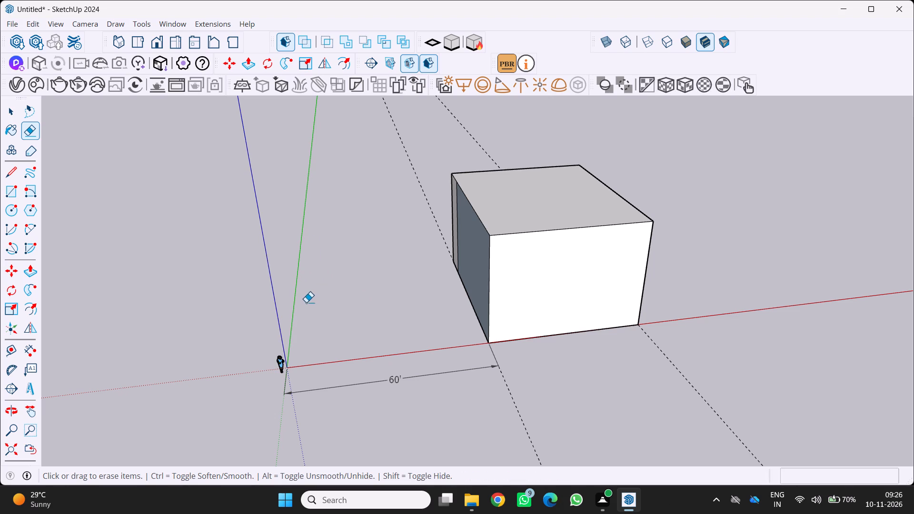
left_click_drag(371, 382, 381, 379)
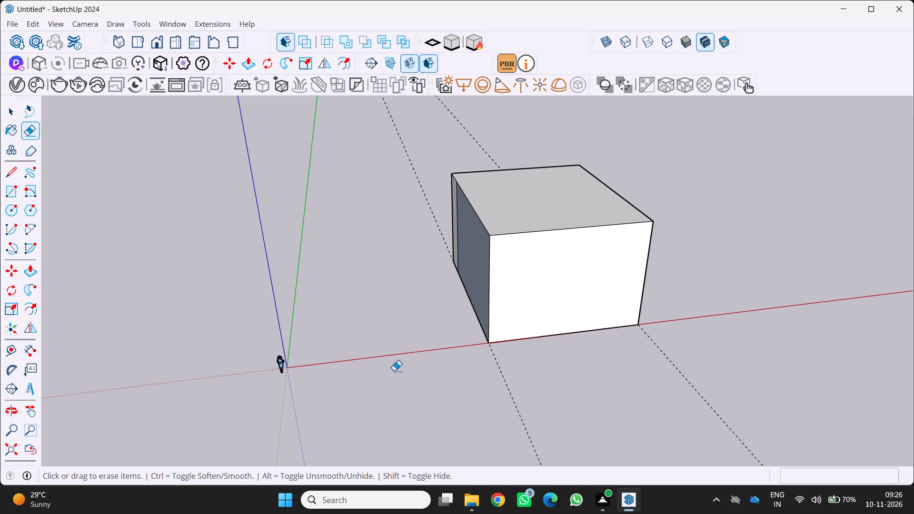
Erase the leftover vertical edge dividing the remaining block's side face that looks toward the origin.
middle_click_drag(388, 382, 909, 317)
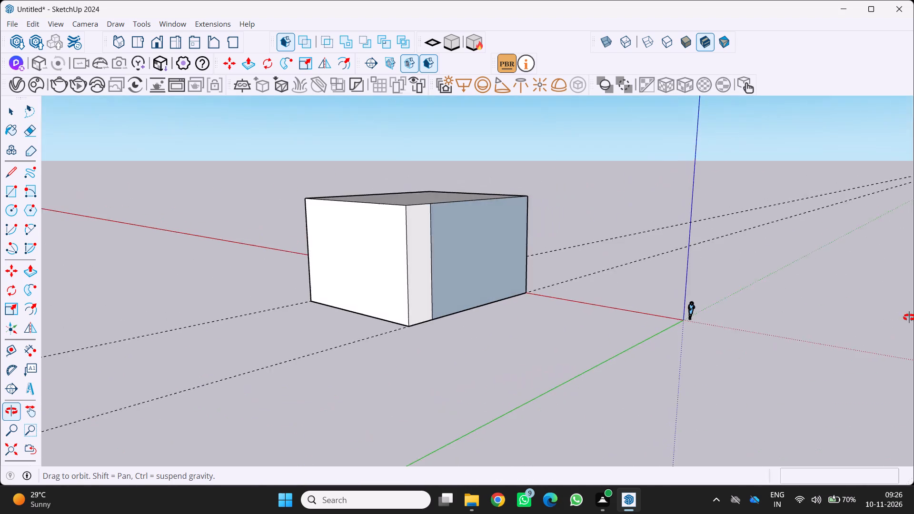
middle_click_drag(909, 317, 904, 315)
scroll(463, 261, "up", 2)
scroll(420, 249, "up", 2)
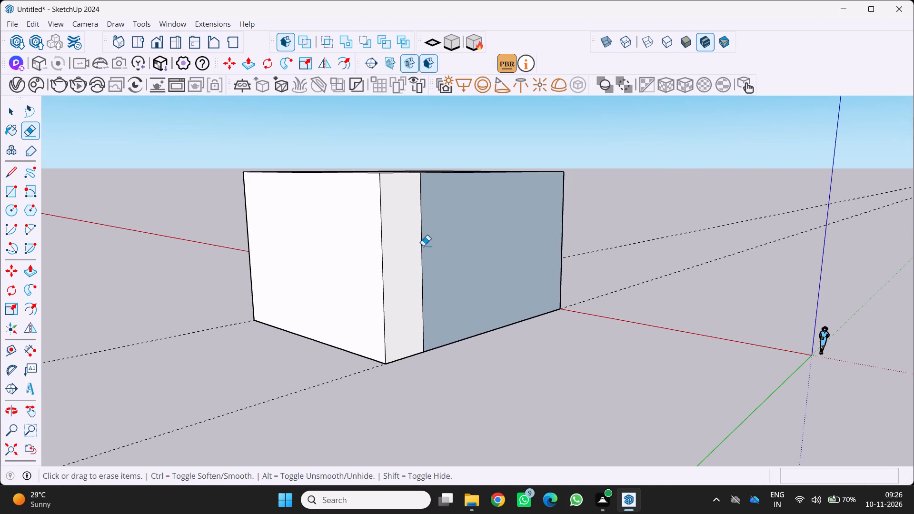
left_click_drag(423, 246, 427, 247)
Erase the two remaining guide lines running parallel to the green axis along the block's sides.
scroll(441, 263, "down", 11)
scroll(386, 301, "up", 1)
middle_click_drag(386, 301, 470, 348)
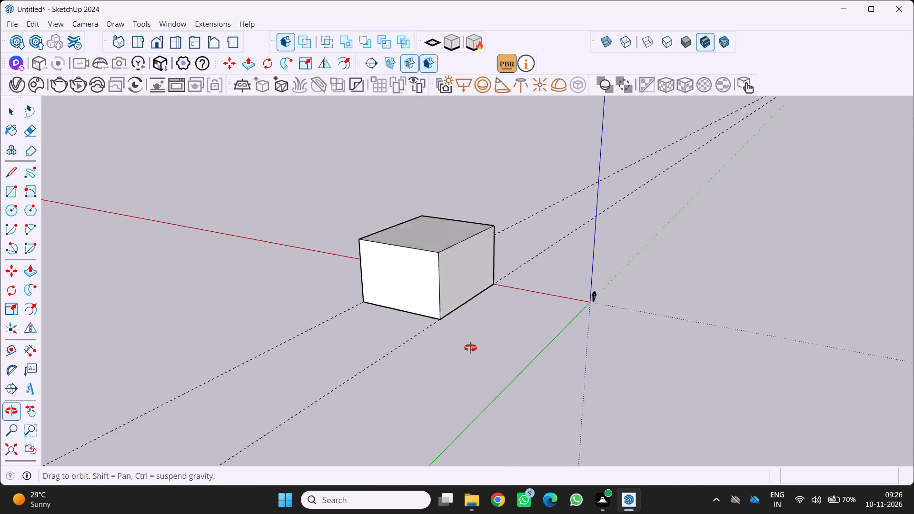
middle_click_drag(470, 348, 253, 333)
left_click_drag(294, 308, 287, 313)
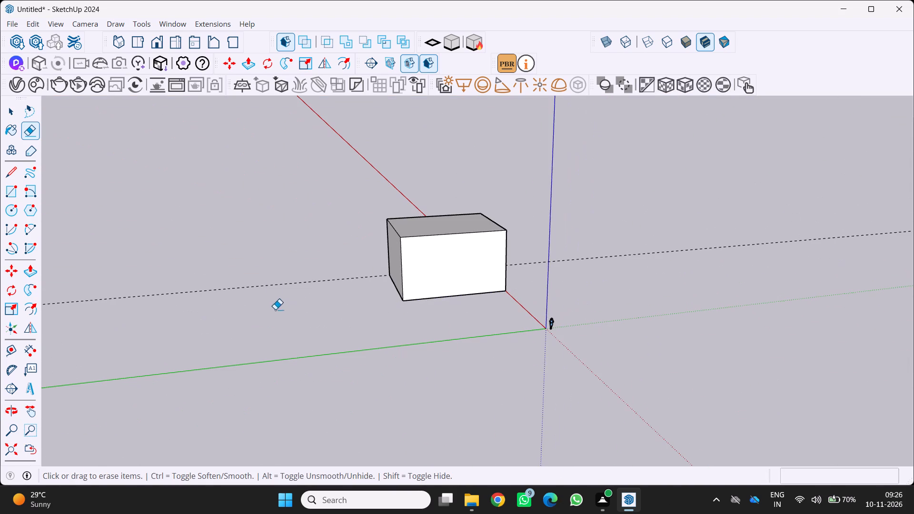
left_click_drag(268, 276, 288, 316)
Measure the length of the block's outer ground edge parallel to the green axis with the Tape Measure.
middle_click_drag(325, 291, 25, 350)
scroll(105, 327, "down", 1)
scroll(428, 330, "up", 3)
middle_click_drag(431, 330, 396, 332)
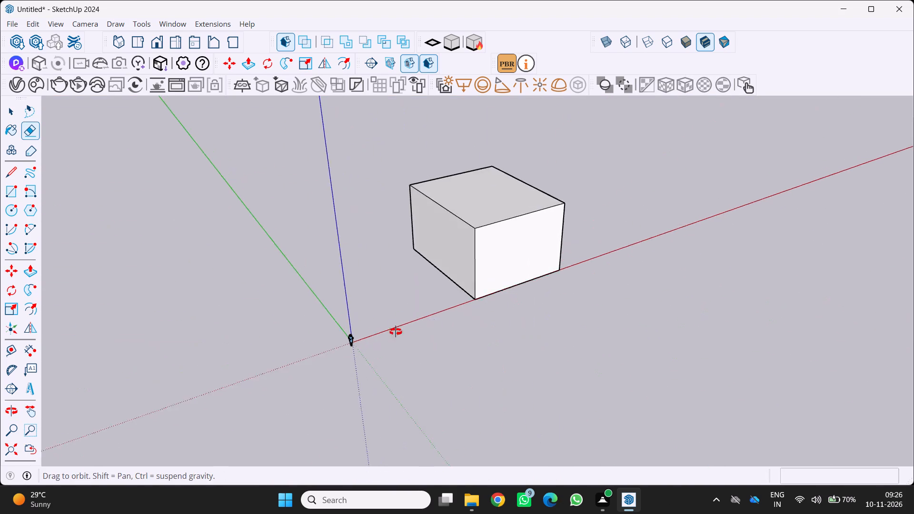
middle_click_drag(396, 332, 163, 350)
scroll(206, 346, "down", 5)
scroll(417, 338, "up", 4)
middle_click_drag(416, 335, 417, 301)
scroll(459, 284, "up", 3)
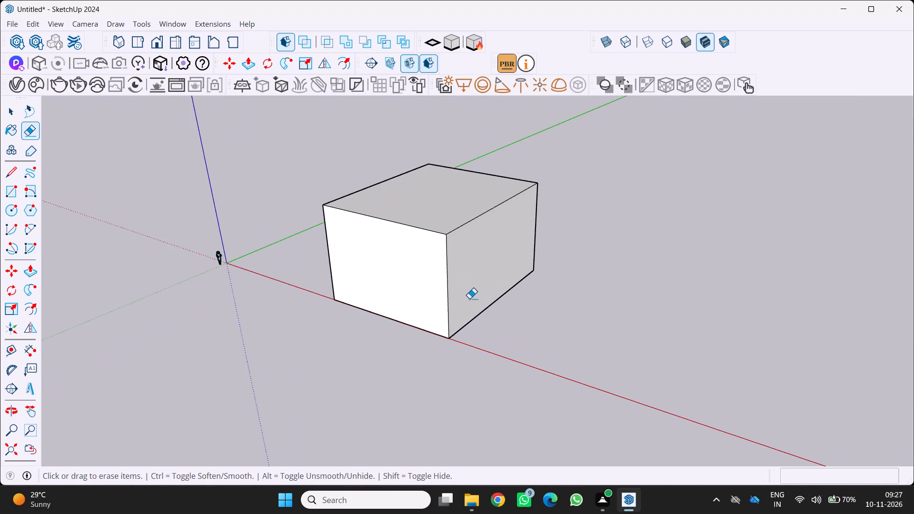
key("t")
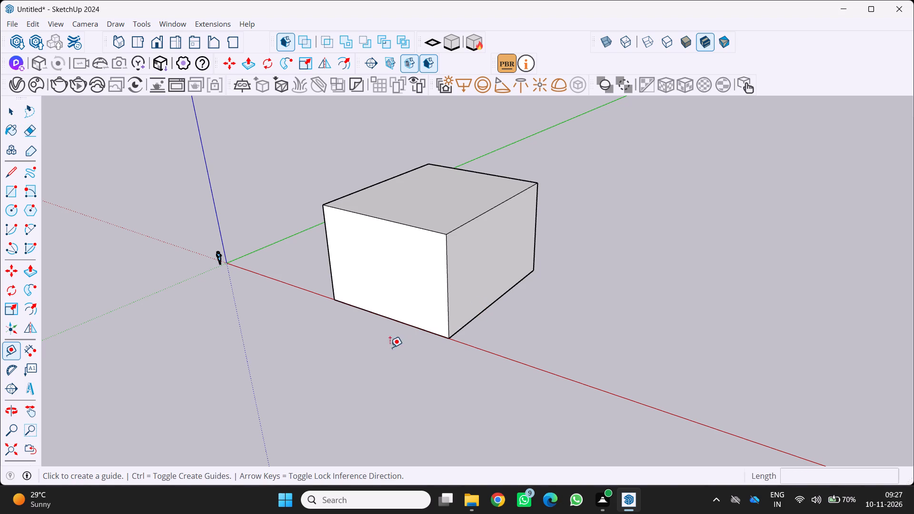
left_click(451, 336)
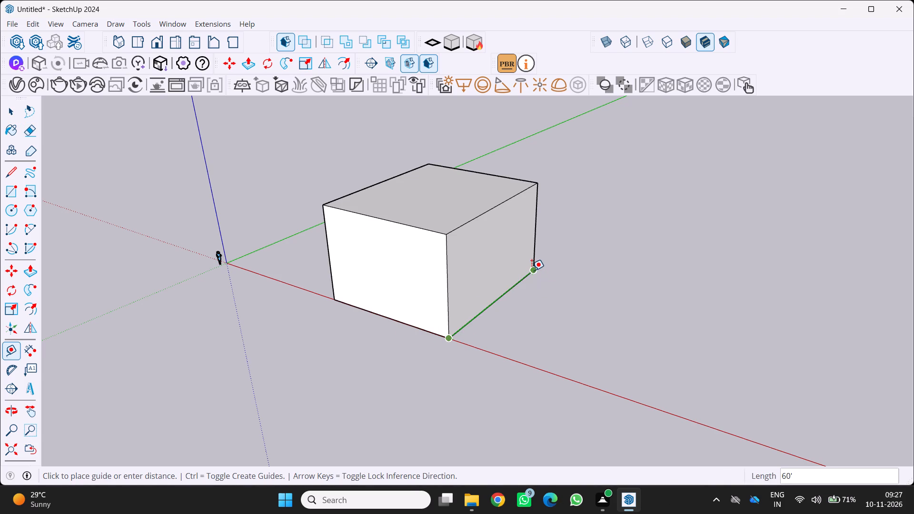
left_click_drag(532, 270, 536, 270)
key("F1")
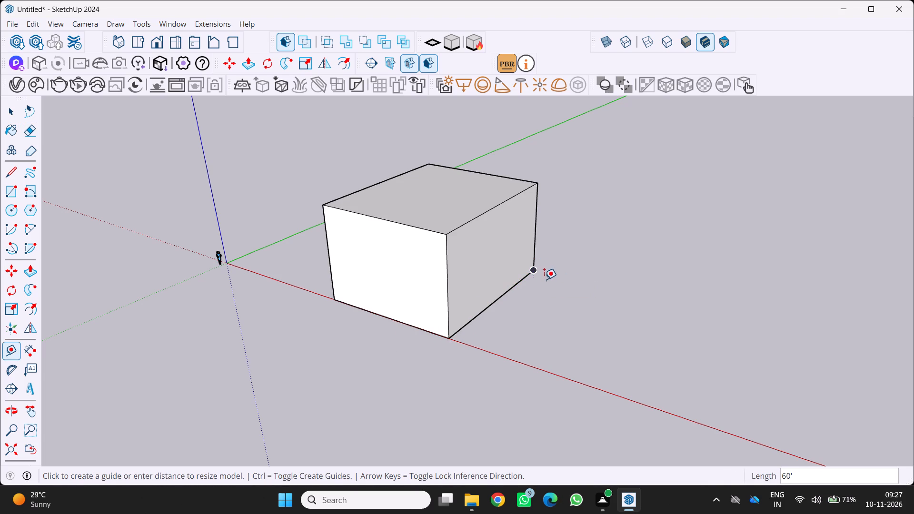
key("Escape")
key("Escape")
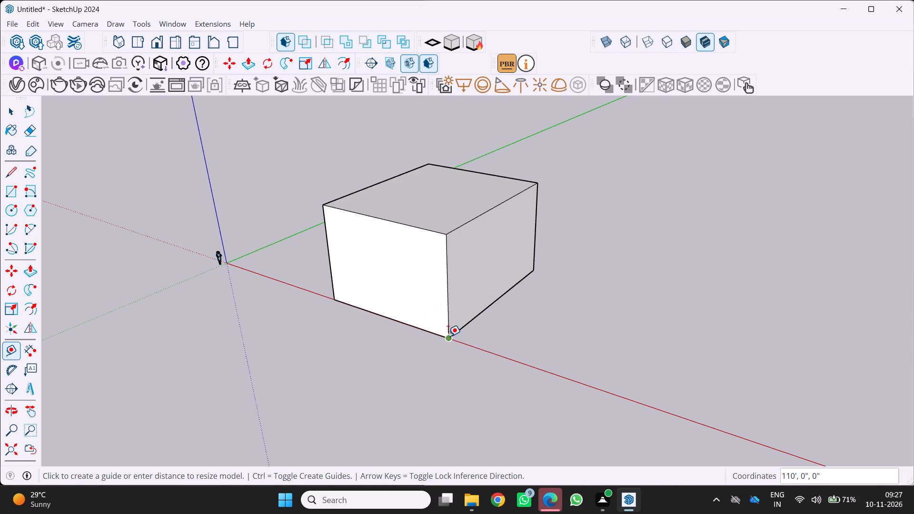
left_click(448, 335)
key("Escape")
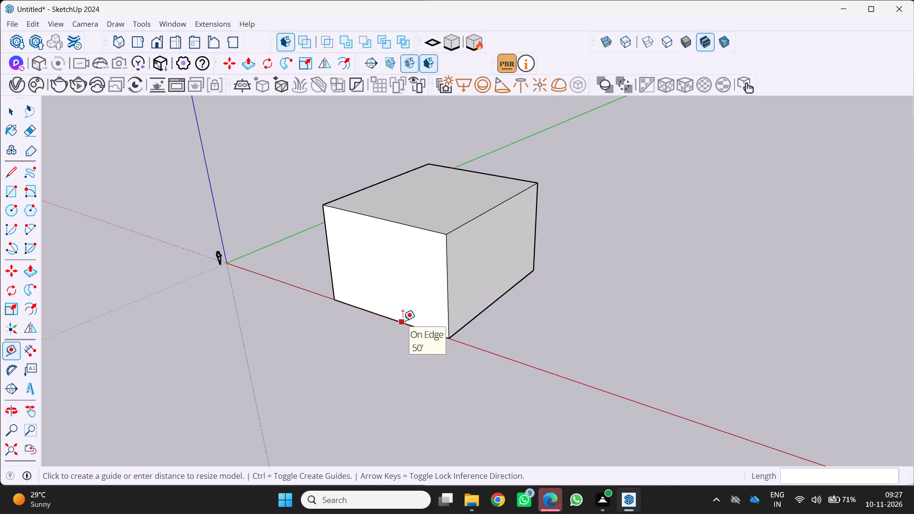
Dimension the block's outer ground edge parallel to the green axis, placing the dimension just outside the block.
left_click(30, 353)
left_click(449, 339)
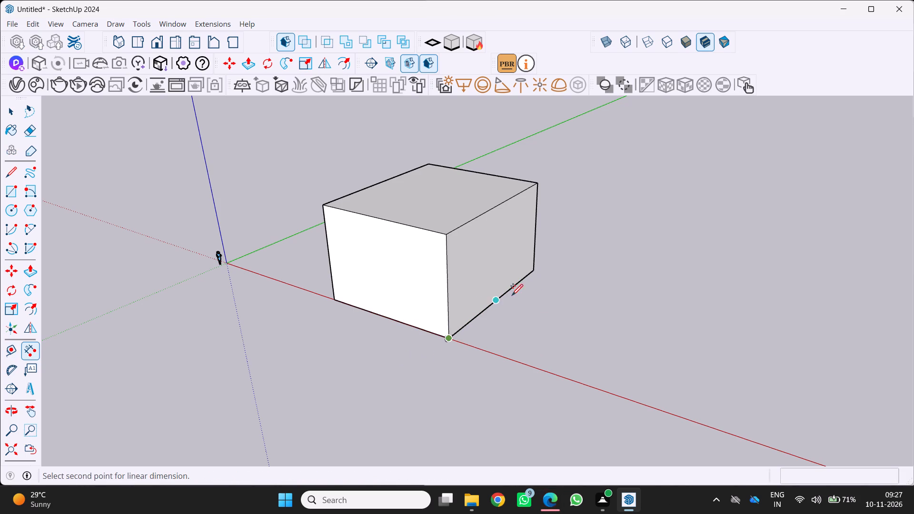
left_click(536, 270)
left_click(550, 279)
Dimension the block's front ground edge lying on the red axis, placing the dimension just in front of it.
middle_click_drag(392, 316, 463, 316)
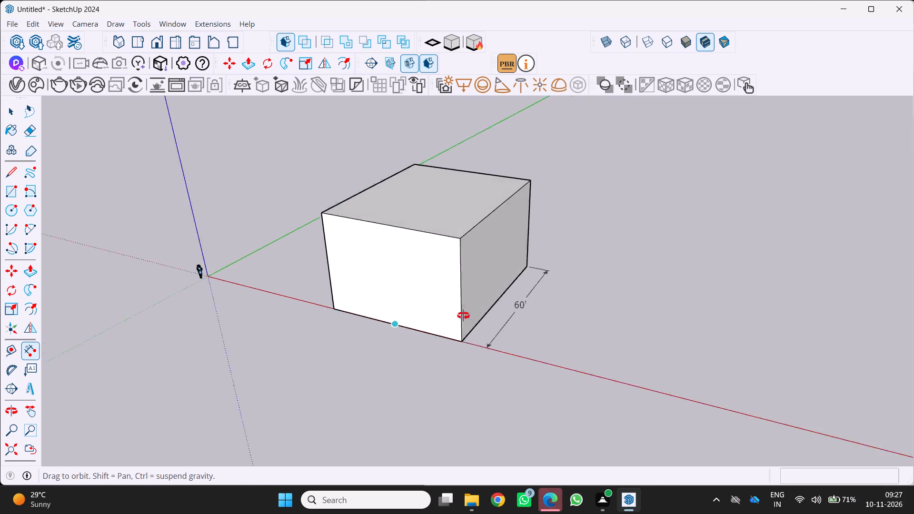
middle_click_drag(463, 316, 480, 313)
left_click(339, 324)
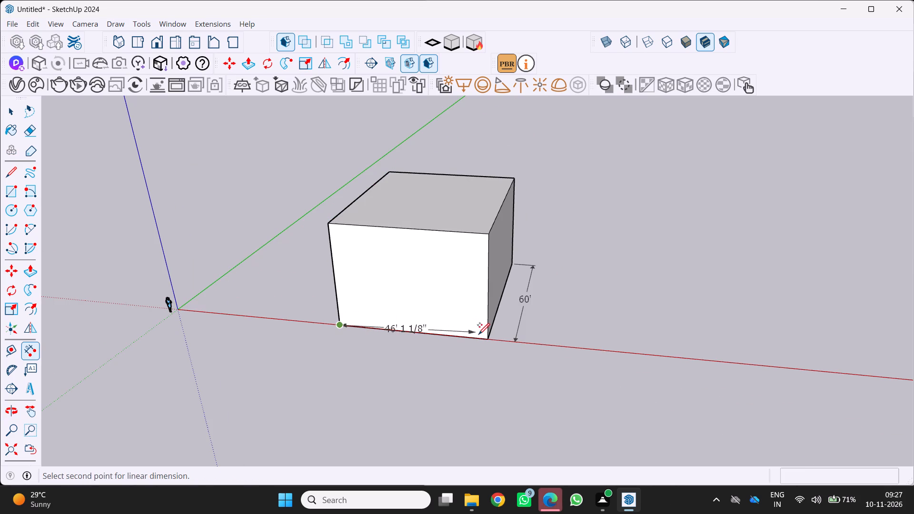
left_click(487, 337)
left_click(471, 349)
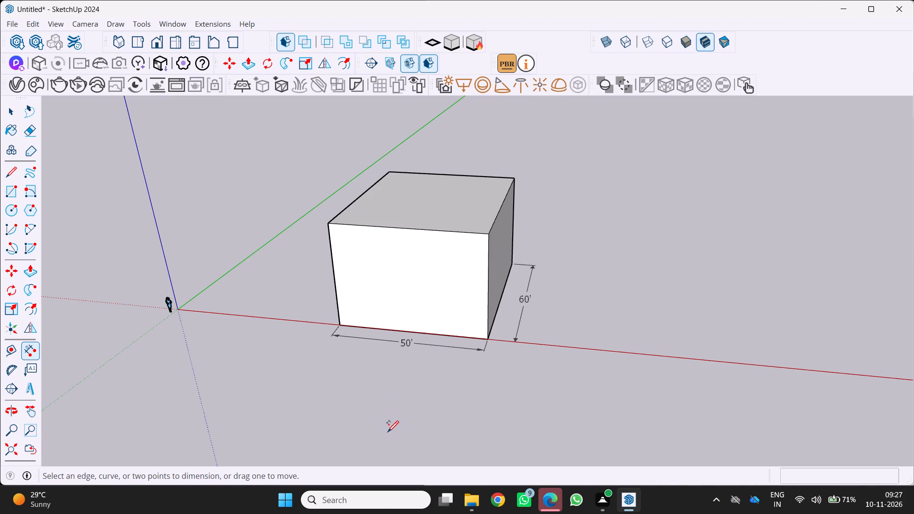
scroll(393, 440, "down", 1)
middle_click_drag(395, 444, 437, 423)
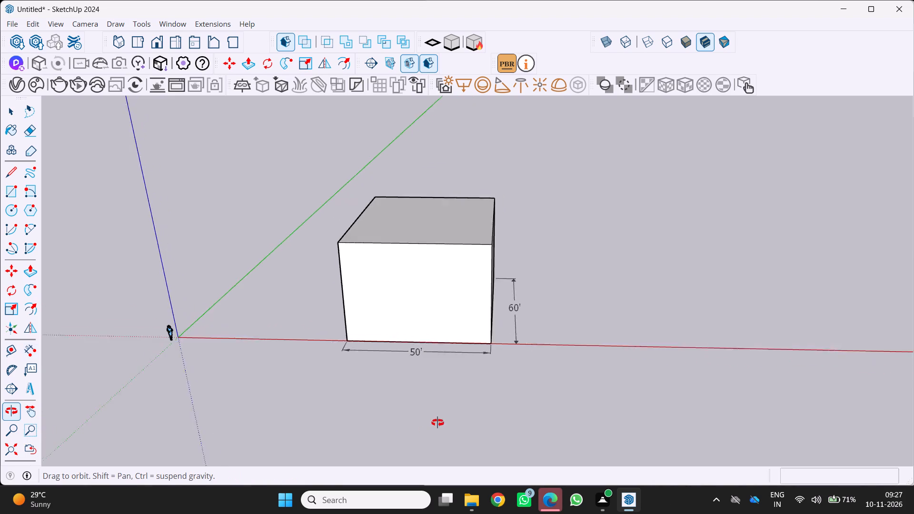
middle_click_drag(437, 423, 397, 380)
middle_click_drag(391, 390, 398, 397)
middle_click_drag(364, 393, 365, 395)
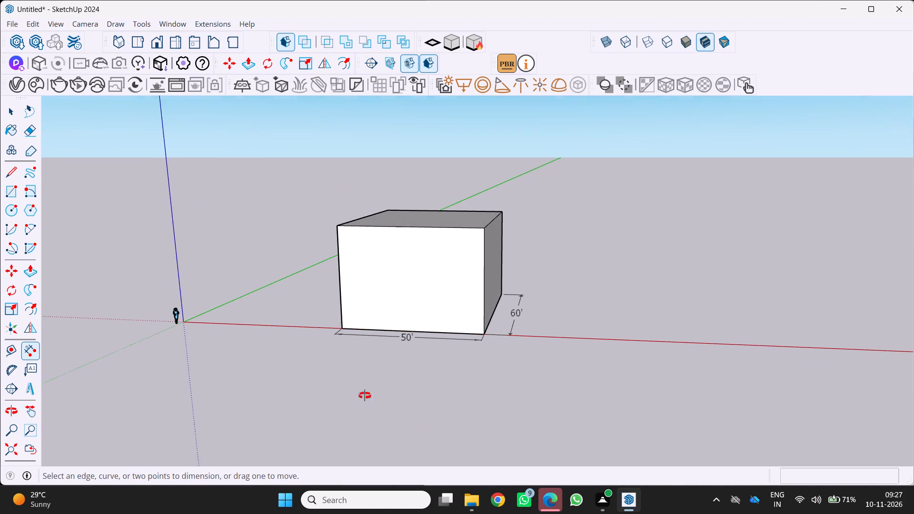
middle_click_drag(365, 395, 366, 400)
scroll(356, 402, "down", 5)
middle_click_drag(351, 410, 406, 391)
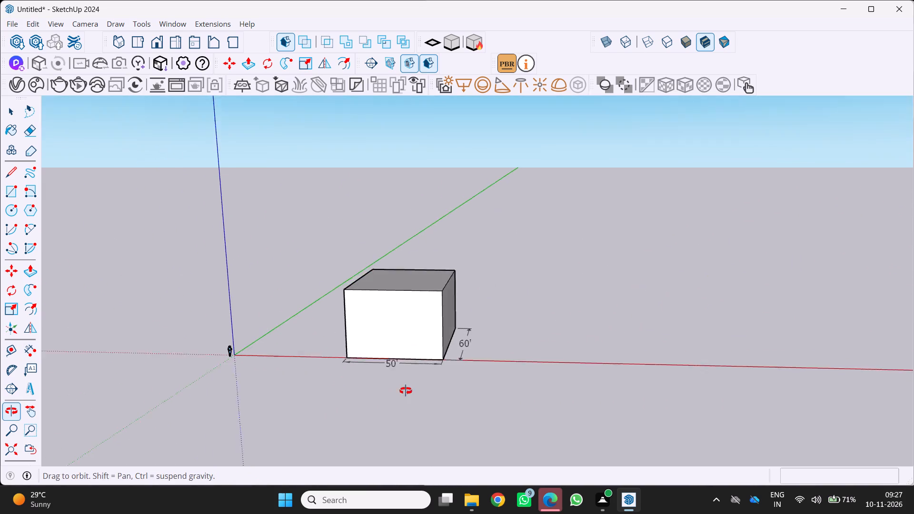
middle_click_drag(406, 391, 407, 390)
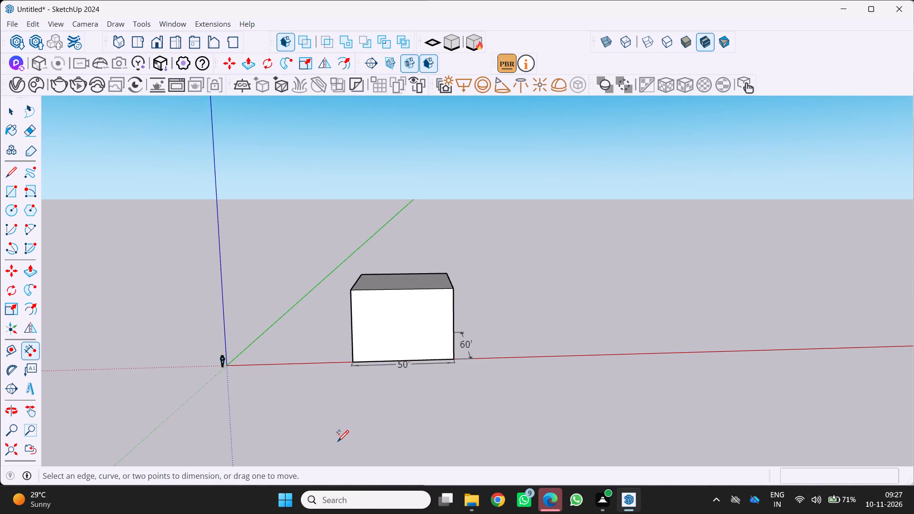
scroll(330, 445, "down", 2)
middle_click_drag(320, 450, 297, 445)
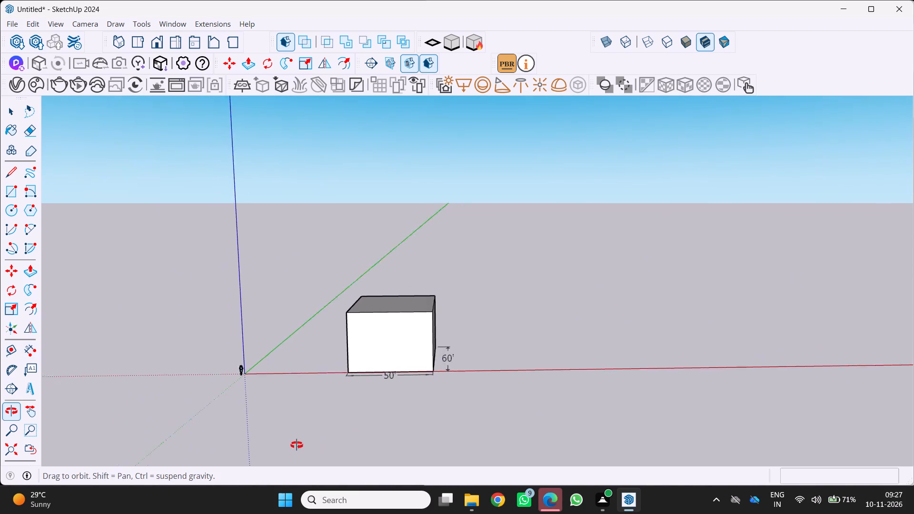
Erase the 60' and 50' dimensions along the block's two ground edges.
middle_click_drag(297, 445, 288, 444)
scroll(287, 444, "up", 1)
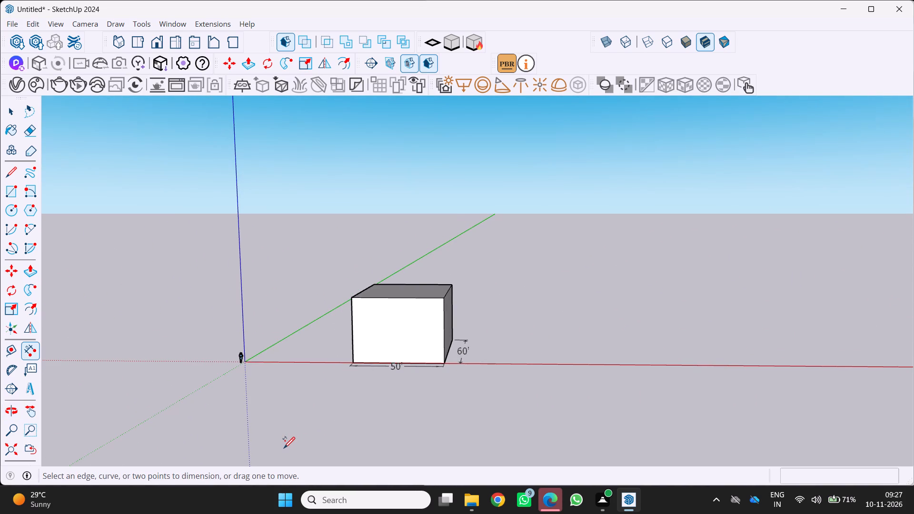
middle_click_drag(282, 451, 285, 465)
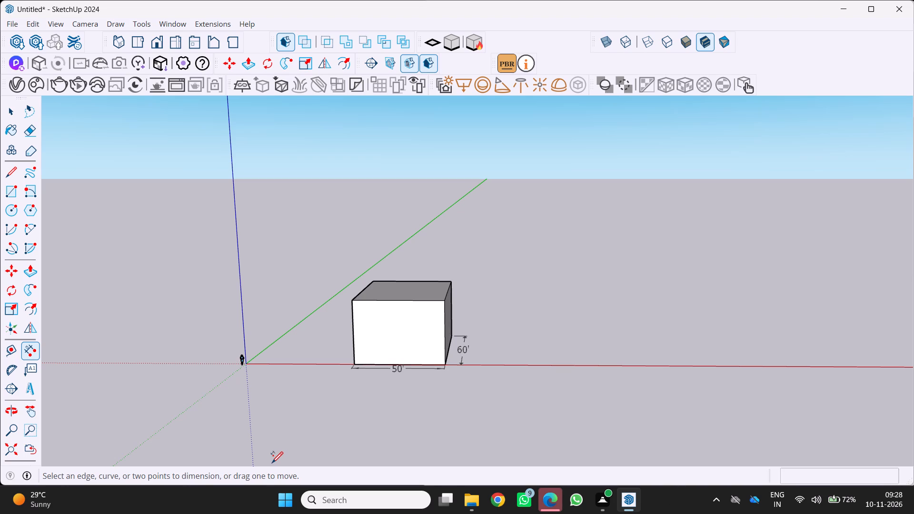
scroll(267, 464, "down", 1)
middle_click_drag(267, 466, 226, 454)
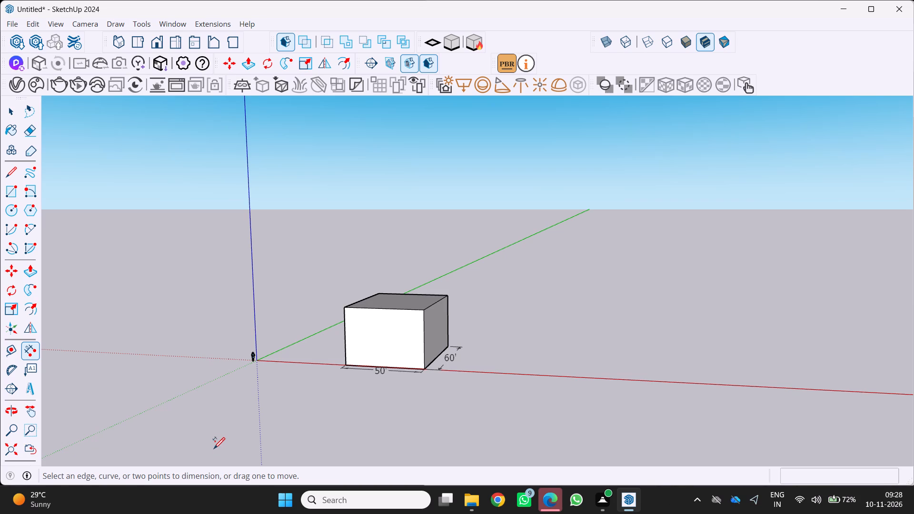
middle_click_drag(308, 437, 287, 442)
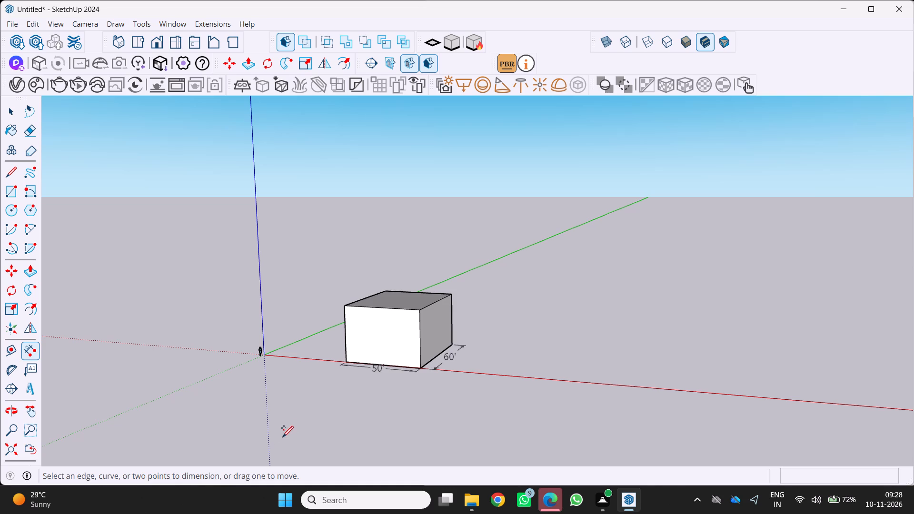
scroll(367, 430, "up", 1)
middle_click_drag(367, 430, 335, 450)
scroll(345, 450, "up", 1)
scroll(402, 391, "up", 2)
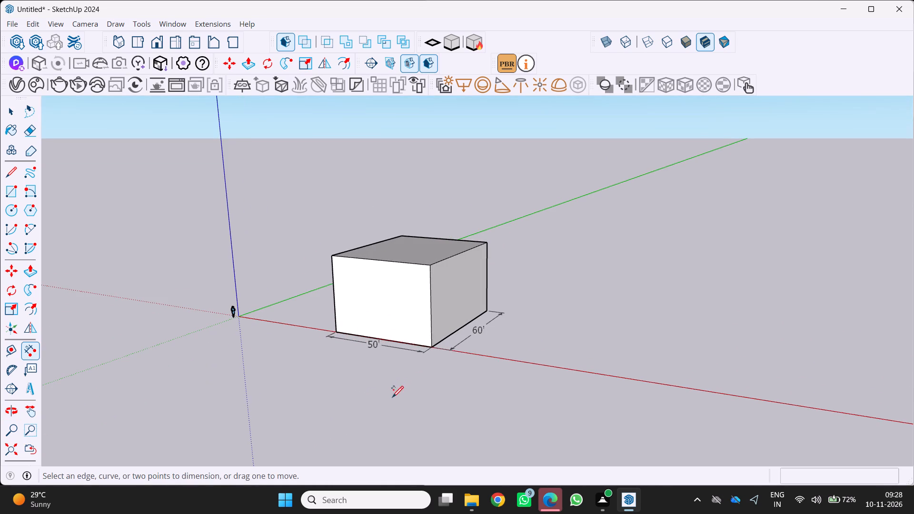
key("e")
scroll(452, 363, "up", 3)
left_click(462, 344)
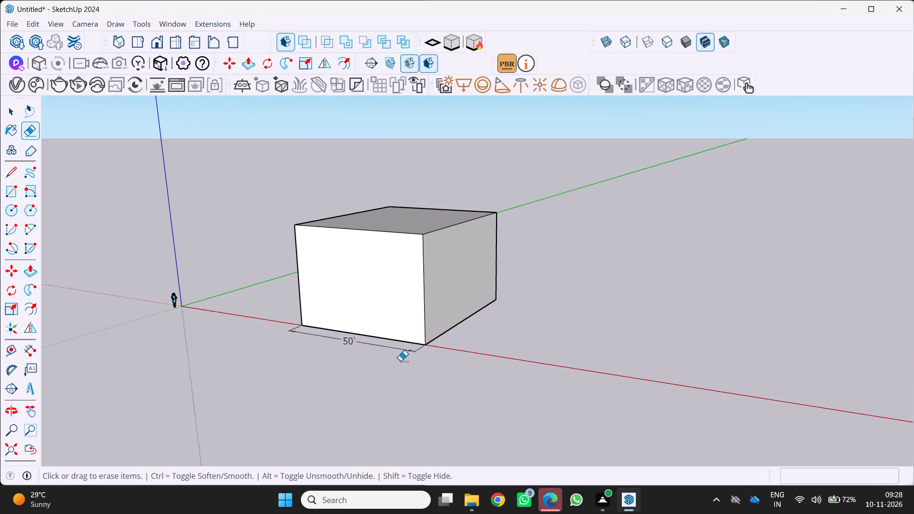
left_click(373, 345)
Place a guide line 12' above the block's outer ground edge parallel to the green axis with the Tape Measure.
middle_click_drag(363, 350, 331, 377)
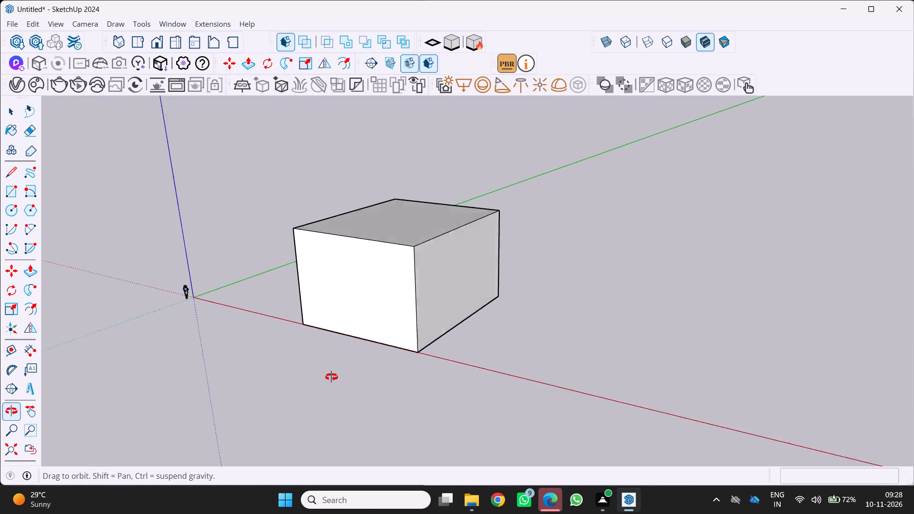
middle_click_drag(331, 377, 312, 381)
middle_click_drag(406, 351, 442, 338)
middle_click_drag(413, 355, 346, 372)
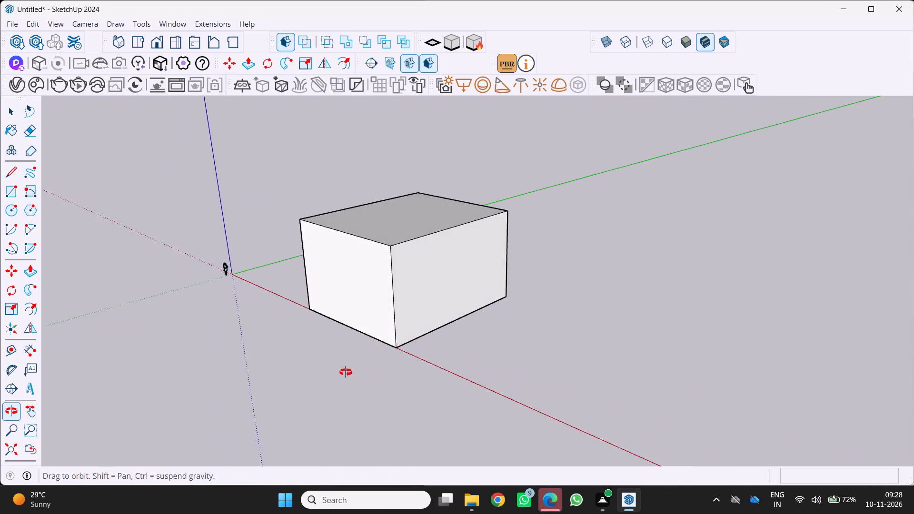
middle_click_drag(346, 372, 345, 372)
scroll(341, 372, "up", 1)
key("t")
left_click(413, 337)
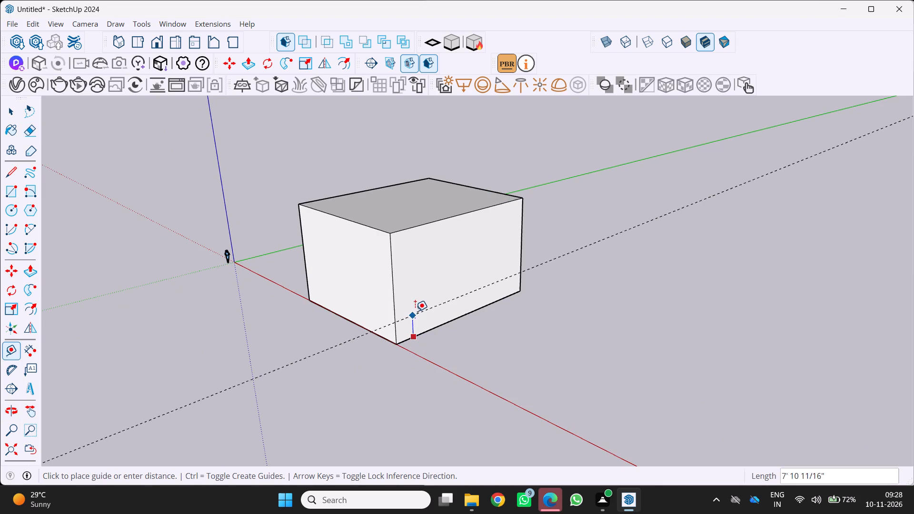
type("12")
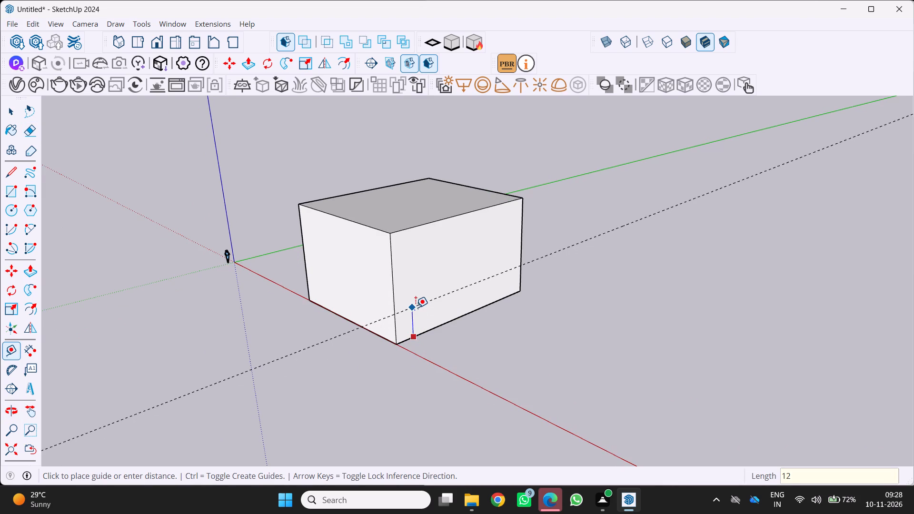
key("apostrophe")
key("Return")
Place a guide line 12' above the block's front ground edge on the red axis.
middle_click_drag(400, 318, 467, 318)
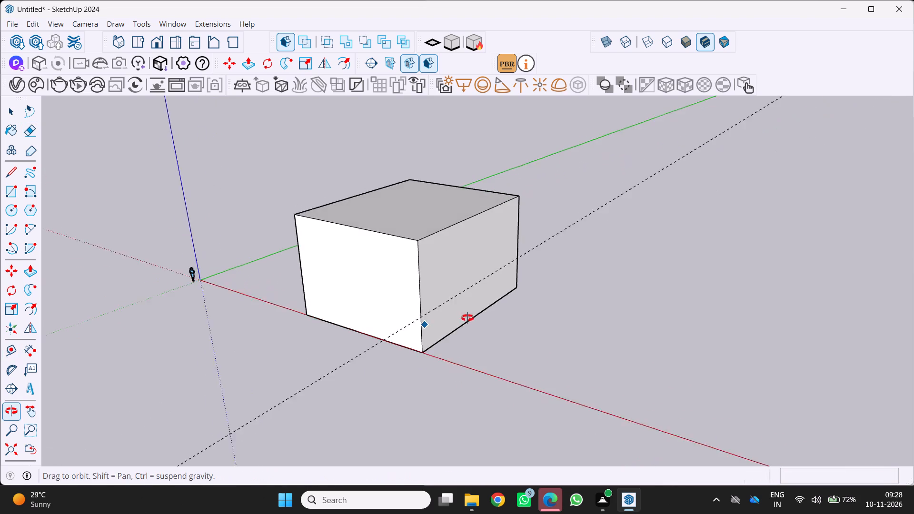
middle_click_drag(467, 318, 472, 316)
middle_click_drag(443, 316, 558, 299)
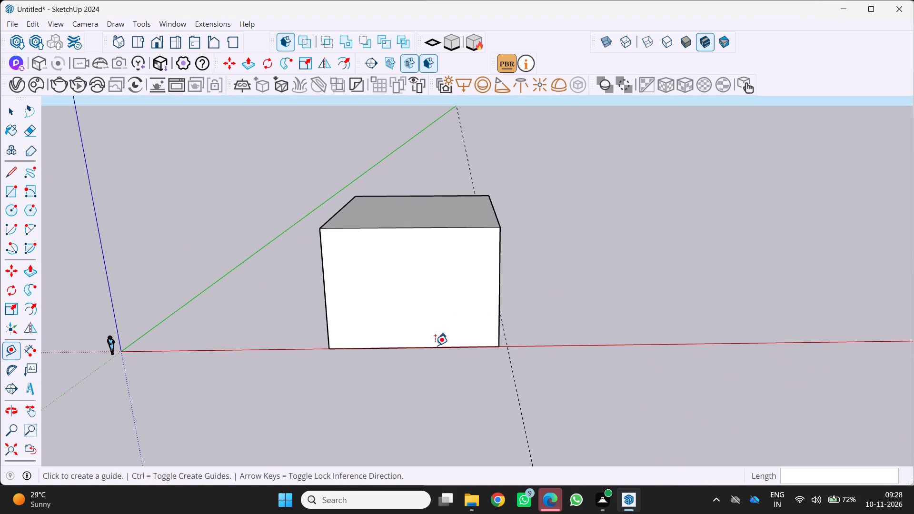
left_click(434, 345)
scroll(428, 324, "down", 4)
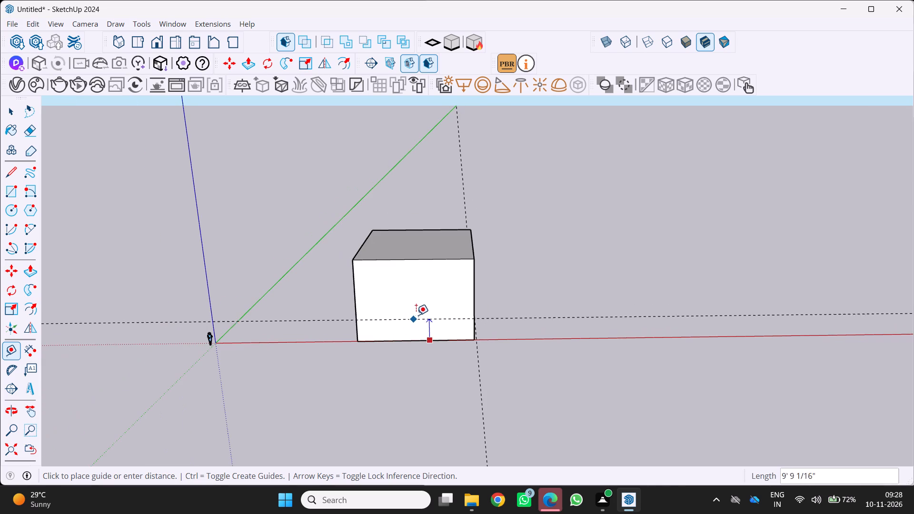
type("12'")
key("Return")
Draw a 12' by 60' rectangle on the block's outer side face, from the guide intersection at the front corner to the far bottom corner.
middle_click_drag(417, 321, 245, 297)
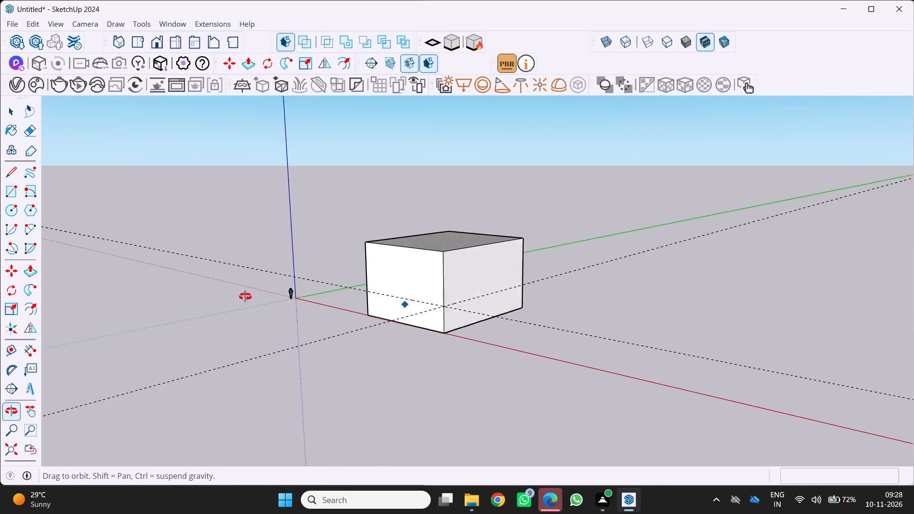
middle_click_drag(245, 297, 246, 296)
scroll(472, 305, "up", 8)
middle_click_drag(429, 323, 363, 280)
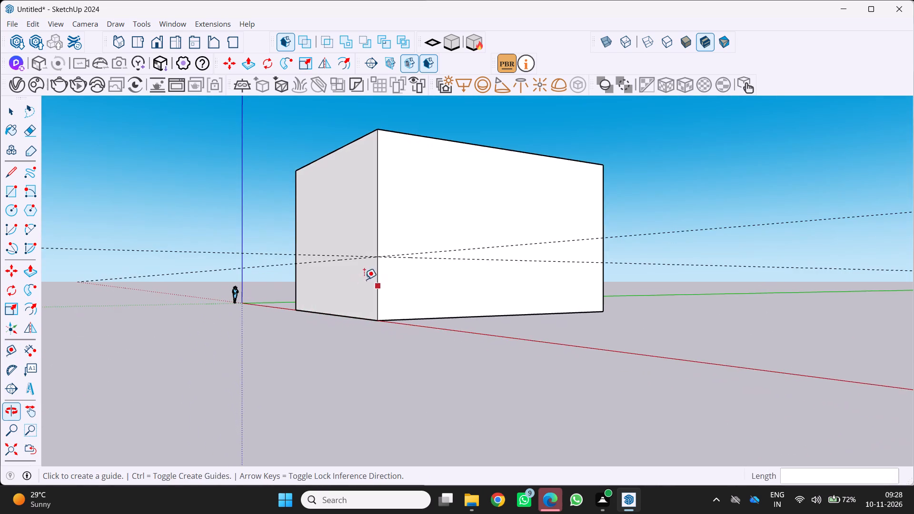
scroll(374, 289, "down", 7)
middle_click_drag(380, 302, 391, 321)
middle_click_drag(391, 326, 352, 308)
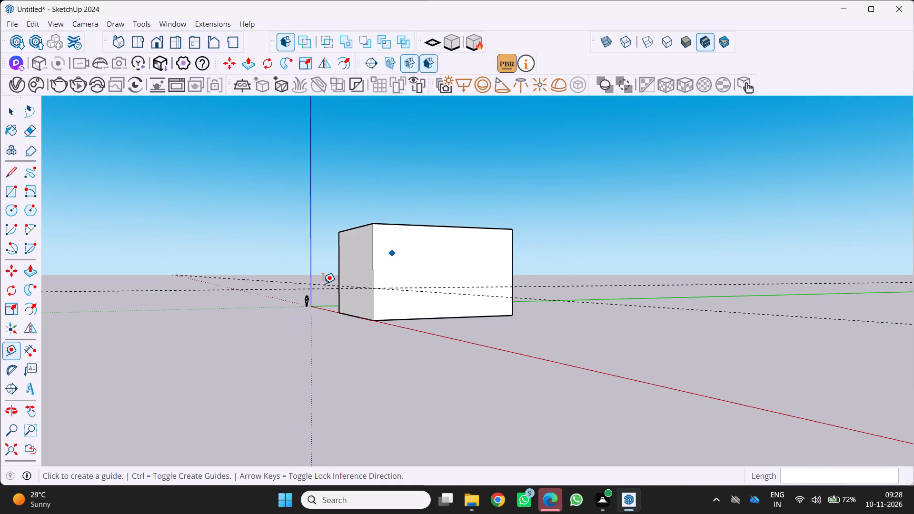
scroll(312, 293, "up", 8)
middle_click_drag(348, 287, 341, 357)
scroll(385, 385, "down", 2)
middle_click_drag(386, 389, 361, 359)
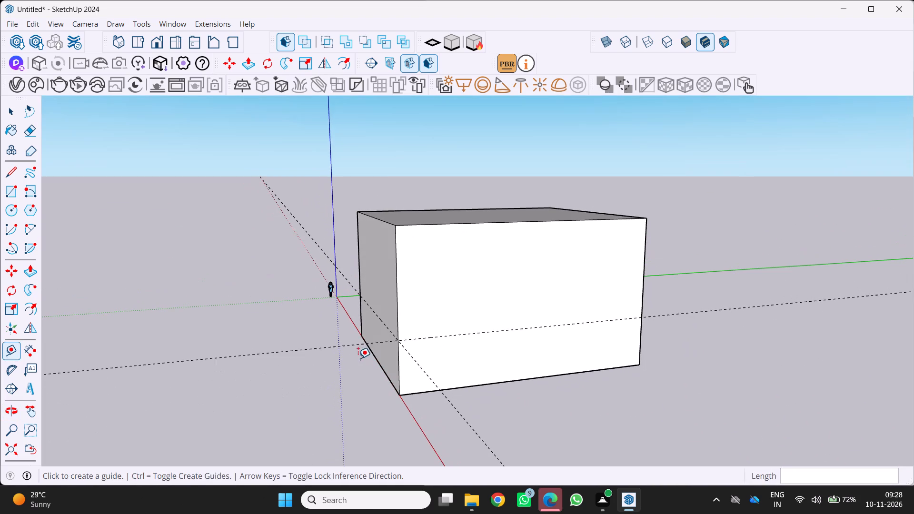
key("r")
scroll(396, 360, "up", 2)
middle_click_drag(396, 358, 401, 287)
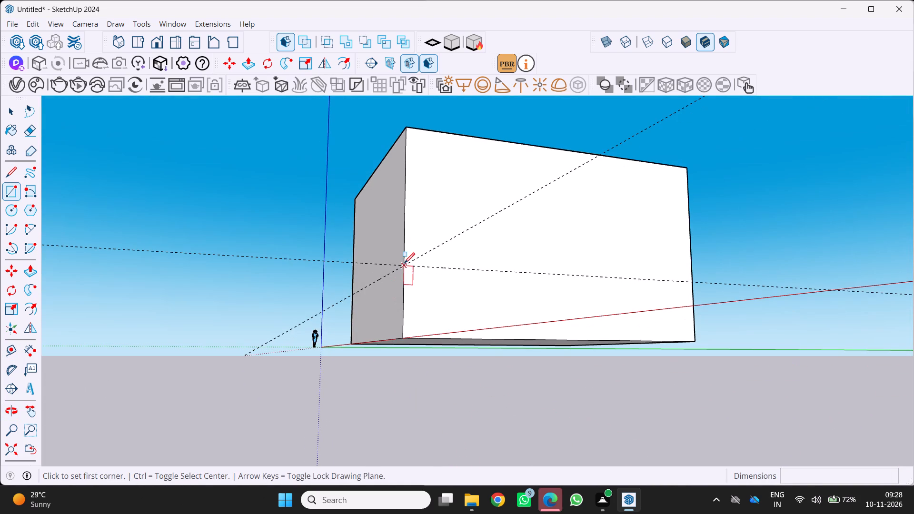
left_click(404, 266)
scroll(397, 303, "down", 9)
middle_click_drag(394, 314, 366, 341)
scroll(511, 338, "up", 8)
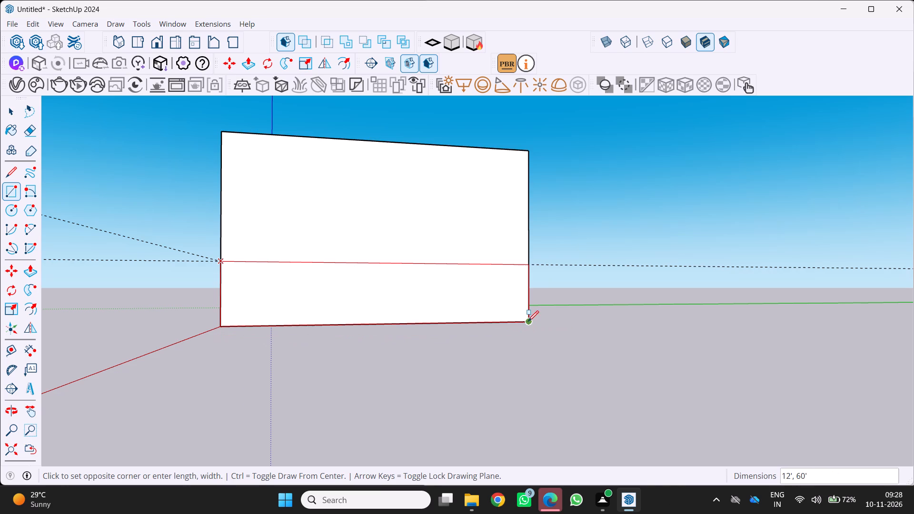
scroll(535, 320, "up", 3)
left_click(527, 322)
Draw a 12' by 50' rectangle on the block's front face, from the guide height down to the opposite bottom corner.
scroll(523, 338, "down", 9)
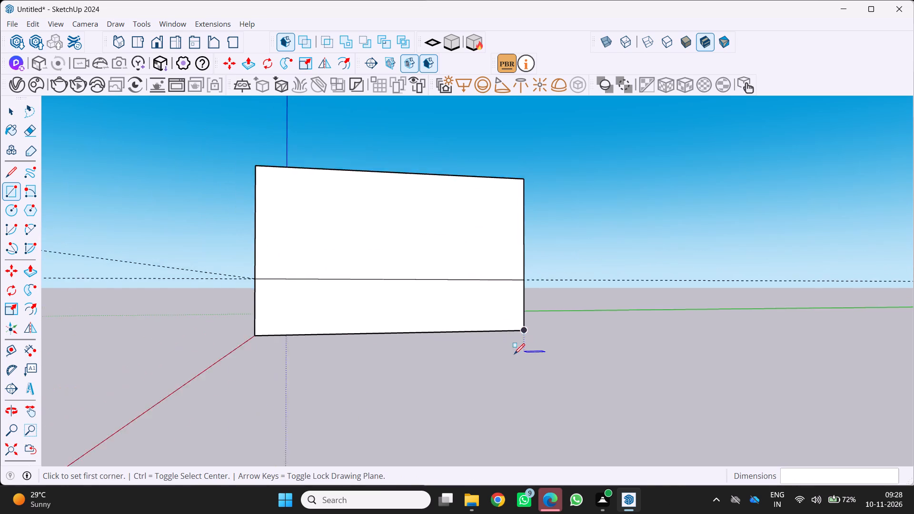
scroll(514, 354, "down", 7)
middle_click_drag(477, 364, 674, 338)
scroll(452, 303, "up", 2)
middle_click_drag(452, 305, 461, 310)
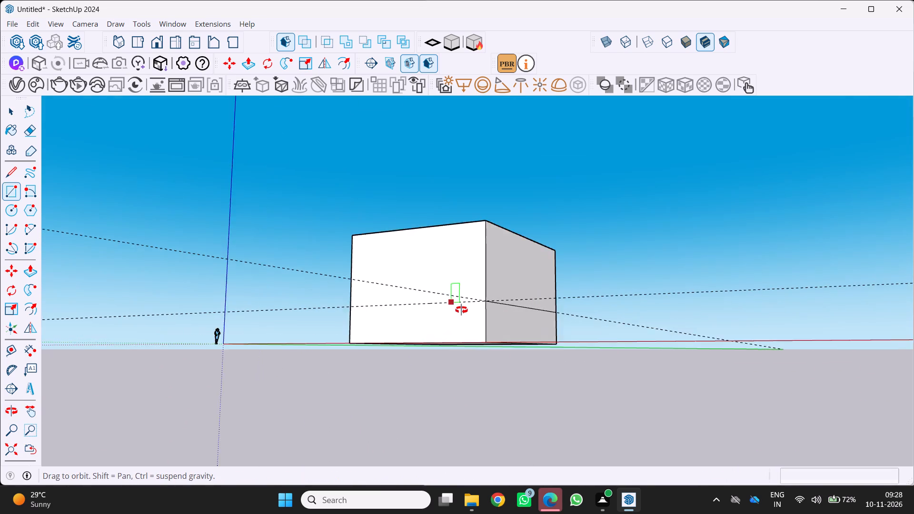
scroll(461, 310, "up", 1)
middle_click_drag(461, 310, 570, 314)
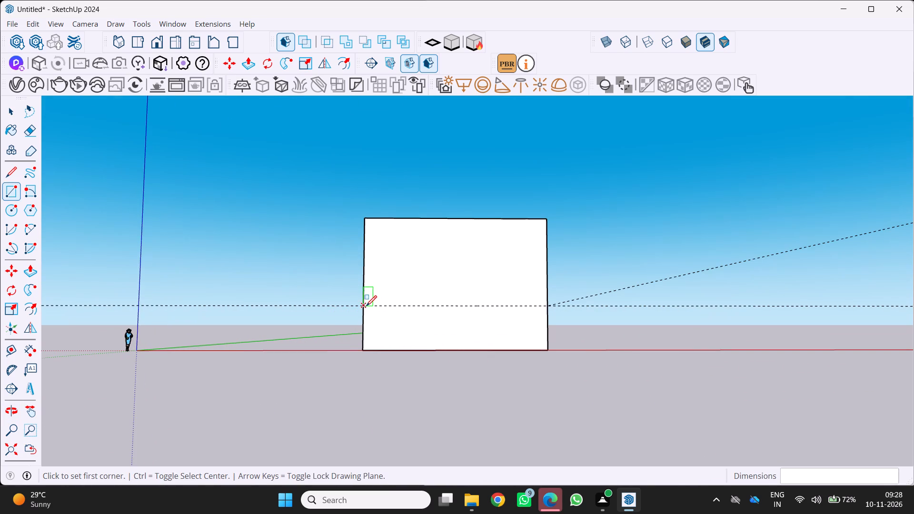
left_click(366, 306)
scroll(429, 353, "down", 3)
scroll(473, 361, "up", 4)
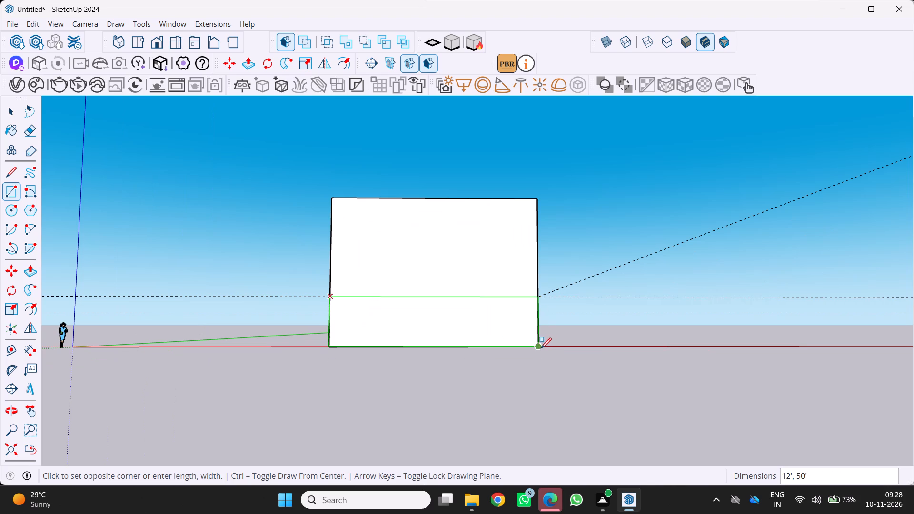
left_click(537, 344)
Erase the two 12' high guide lines running along the block's front and outer side faces.
scroll(504, 360, "down", 1)
middle_click_drag(504, 362, 372, 383)
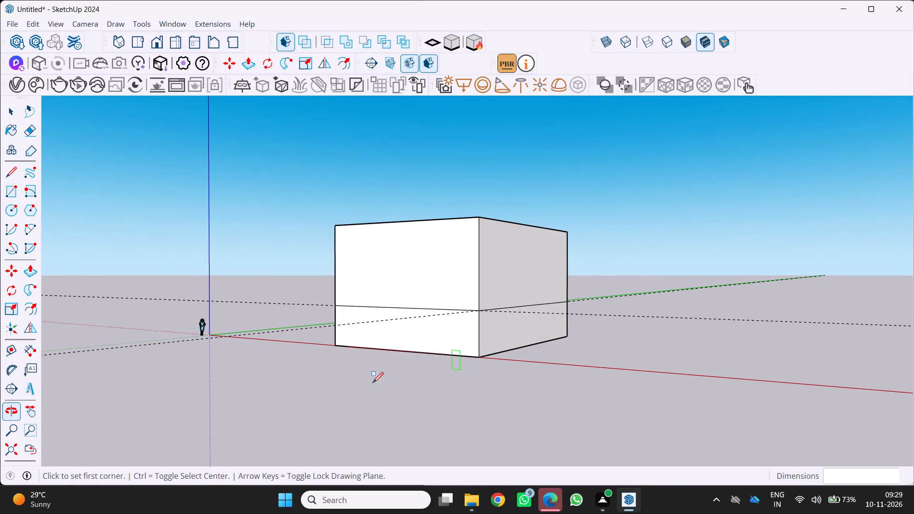
middle_click_drag(433, 386, 450, 415)
key("space")
key("e")
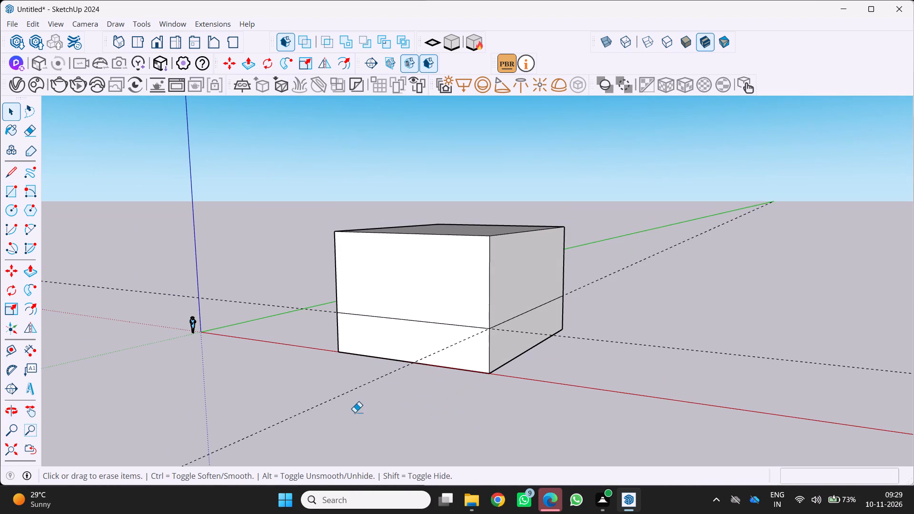
left_click(368, 382)
left_click(538, 334)
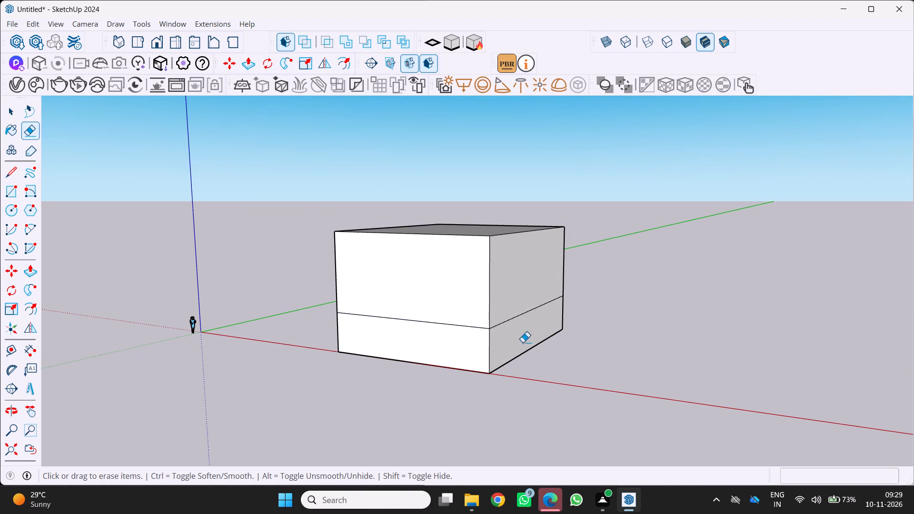
Copy the bottom bands of the front and outer side faces 12' straight up, dividing both faces into three levels.
middle_click_drag(509, 356, 548, 343)
key("space")
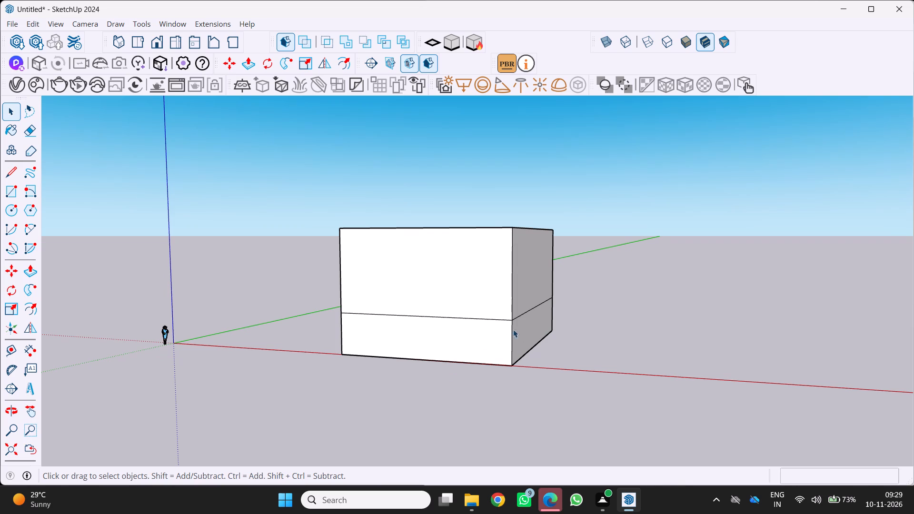
left_click(469, 339)
left_click(536, 335)
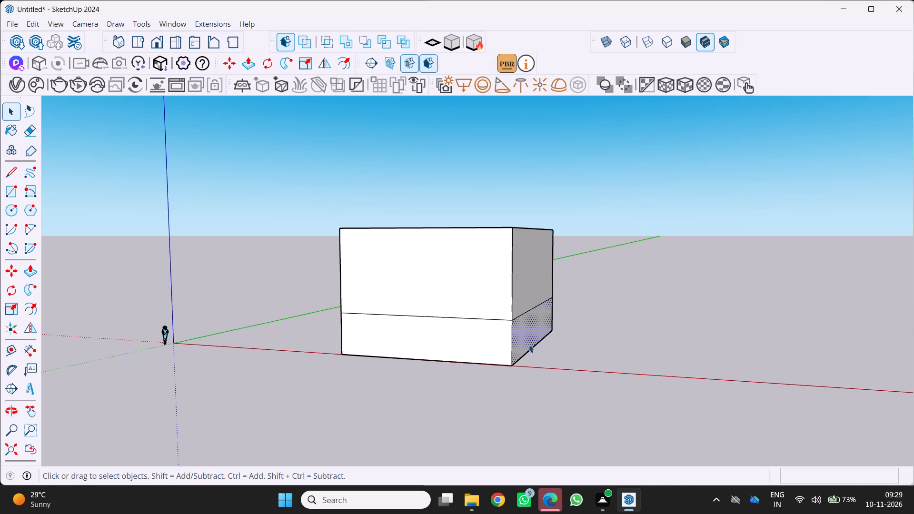
left_click_drag(495, 346, 500, 340, "shift")
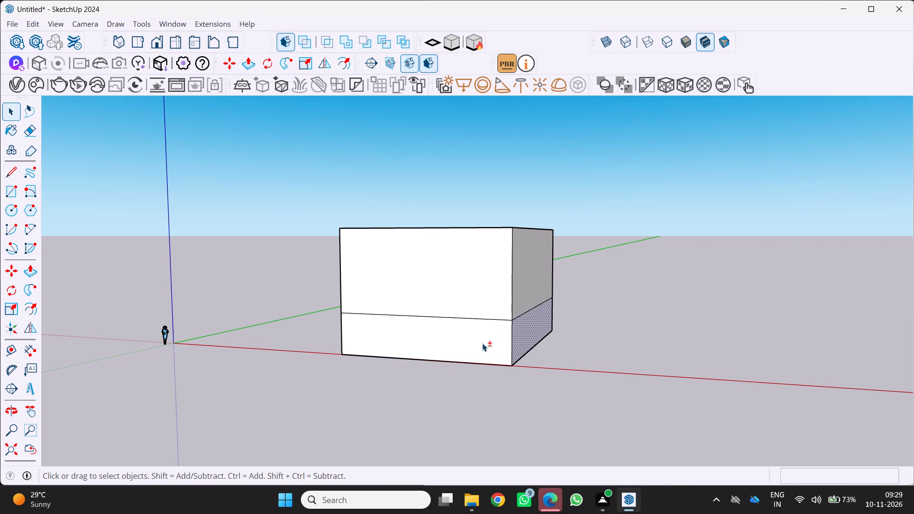
left_click(481, 343, "shift")
key("m")
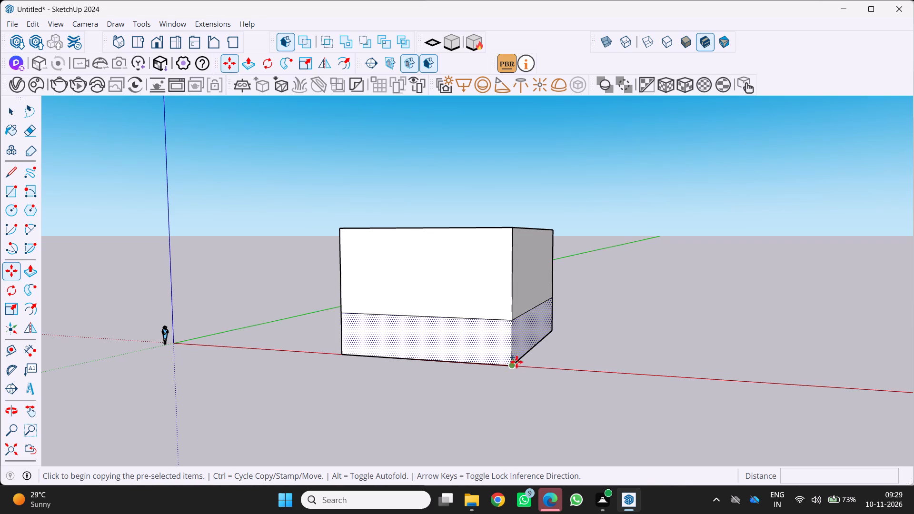
left_click(514, 365)
left_click(512, 319)
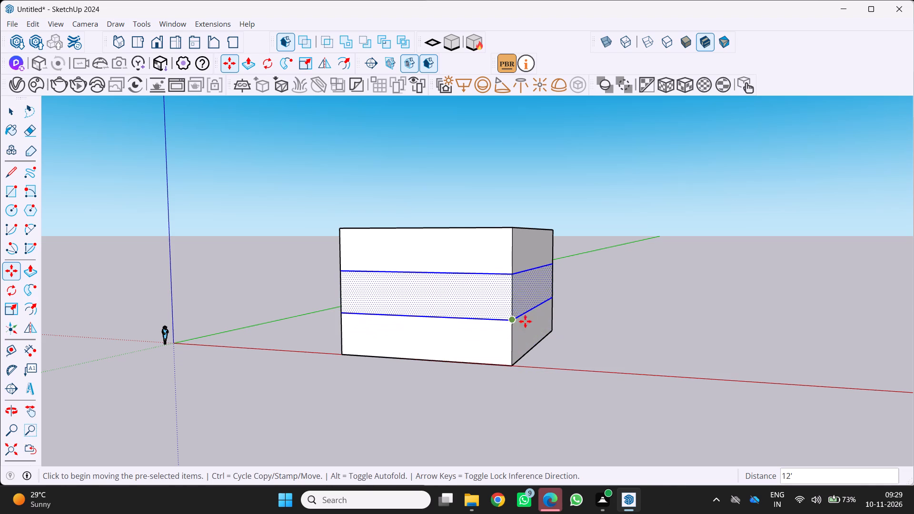
scroll(619, 334, "down", 4)
key("space")
left_click(585, 346)
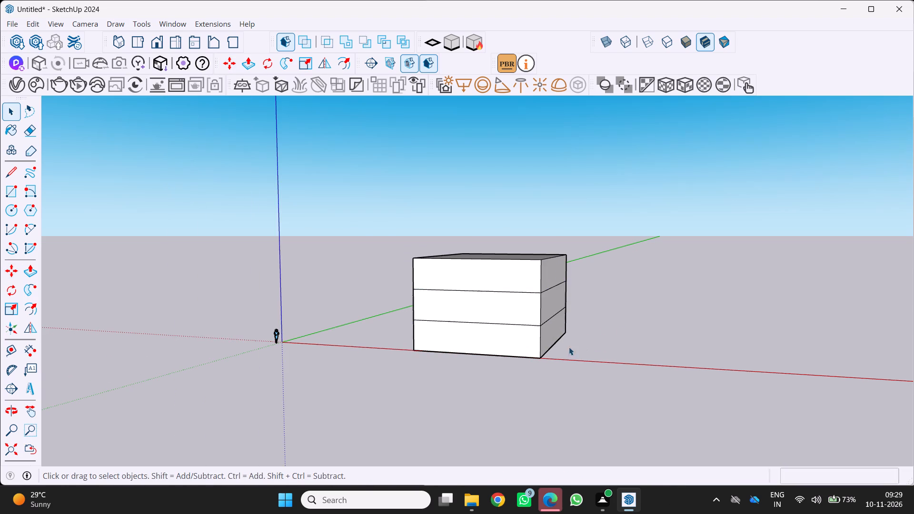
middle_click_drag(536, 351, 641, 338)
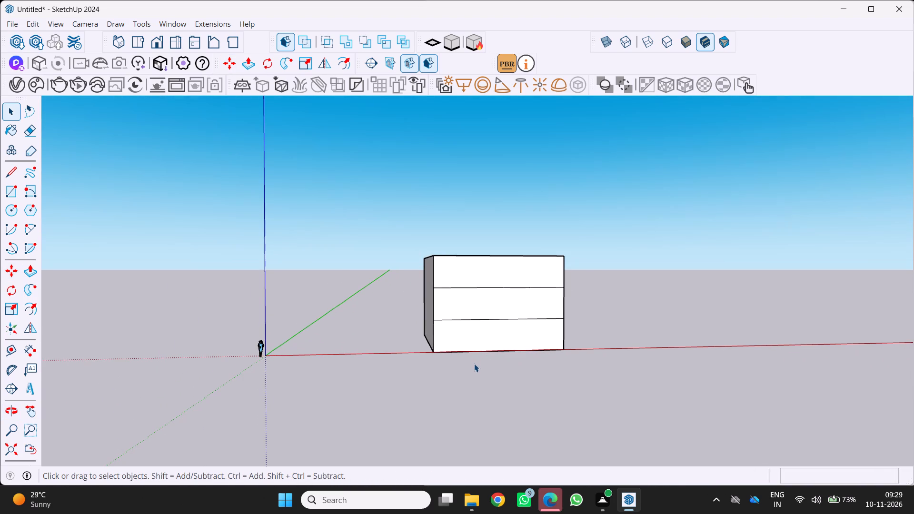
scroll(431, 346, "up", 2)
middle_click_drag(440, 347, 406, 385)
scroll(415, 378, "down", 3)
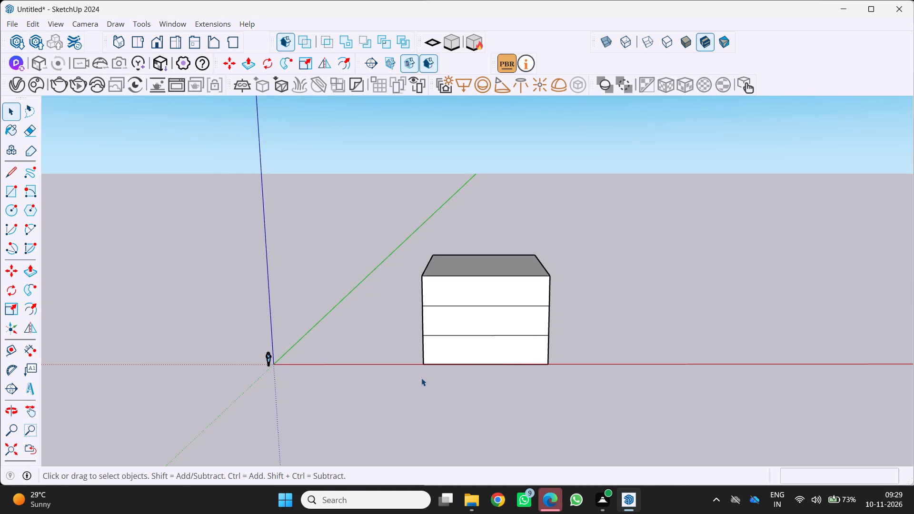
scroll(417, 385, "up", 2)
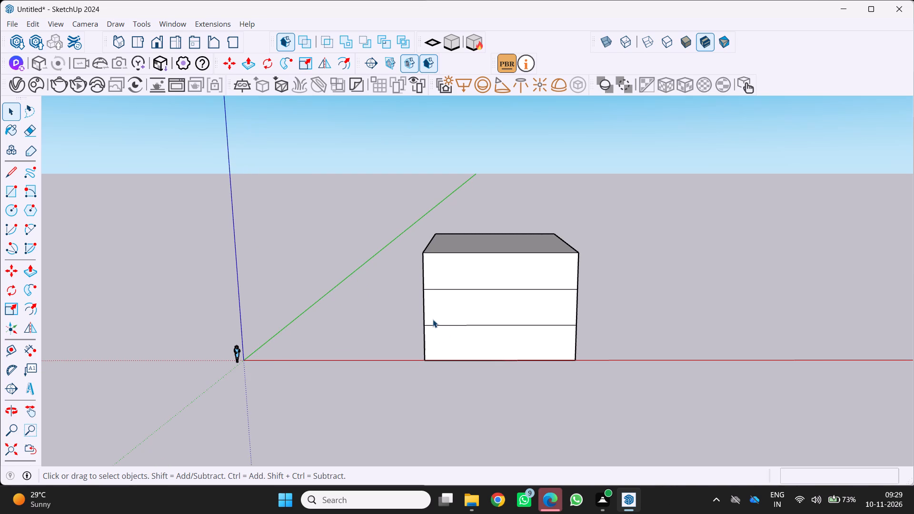
Place a vertical guide on the block's front face, 2' in from the vertical edge nearest the origin.
middle_click_drag(433, 319, 405, 326)
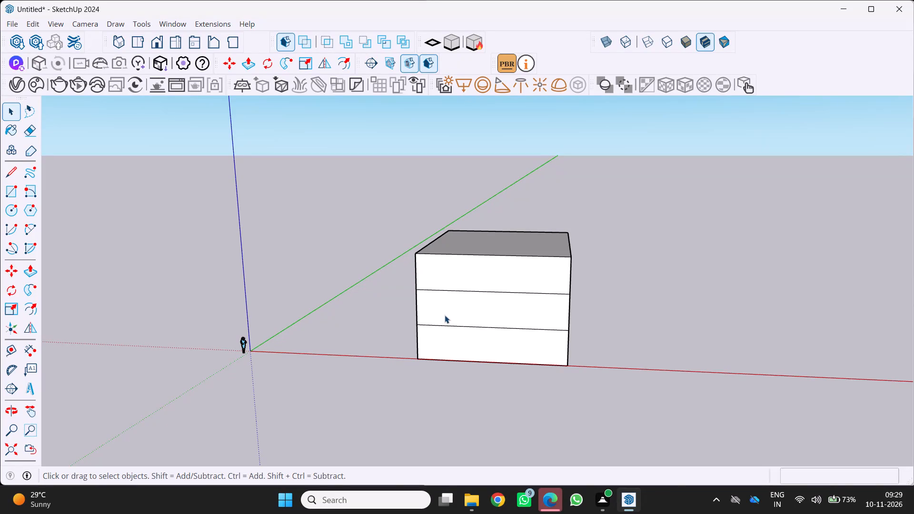
middle_click_drag(445, 319, 433, 340)
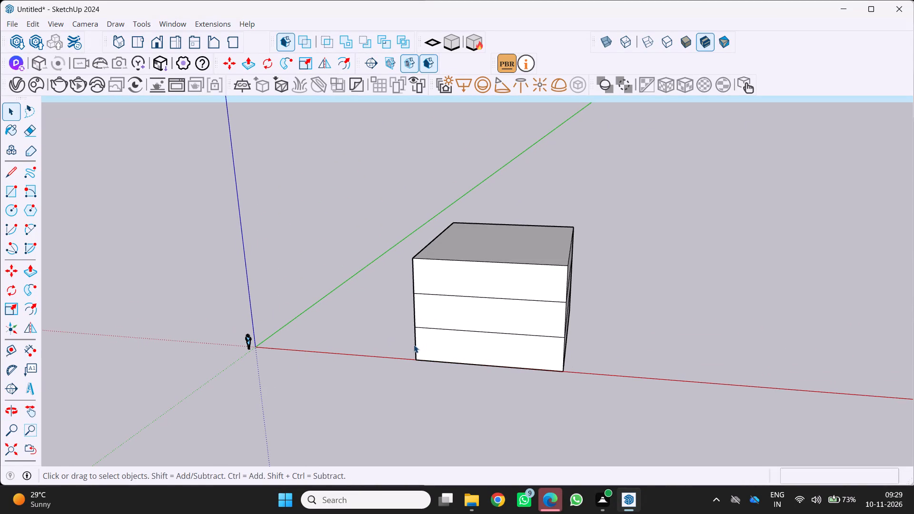
key("2")
key("space")
key("space")
key("t")
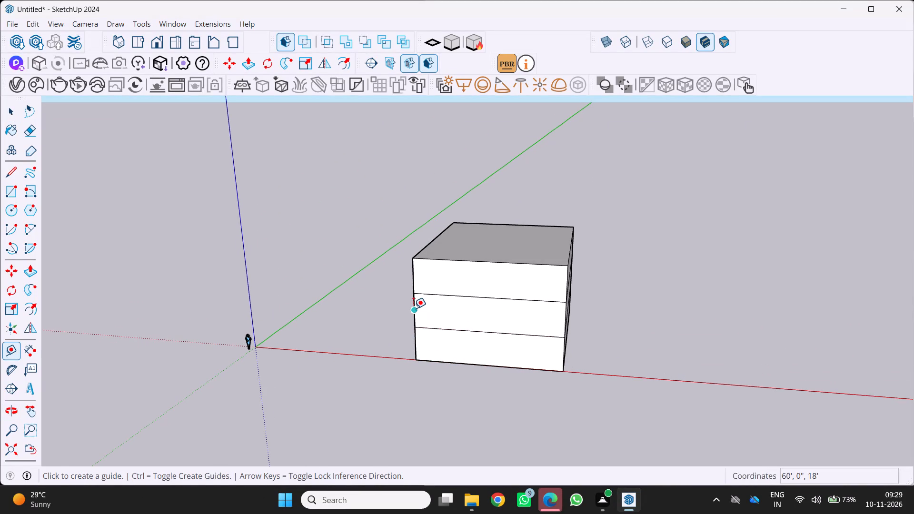
left_click(414, 308)
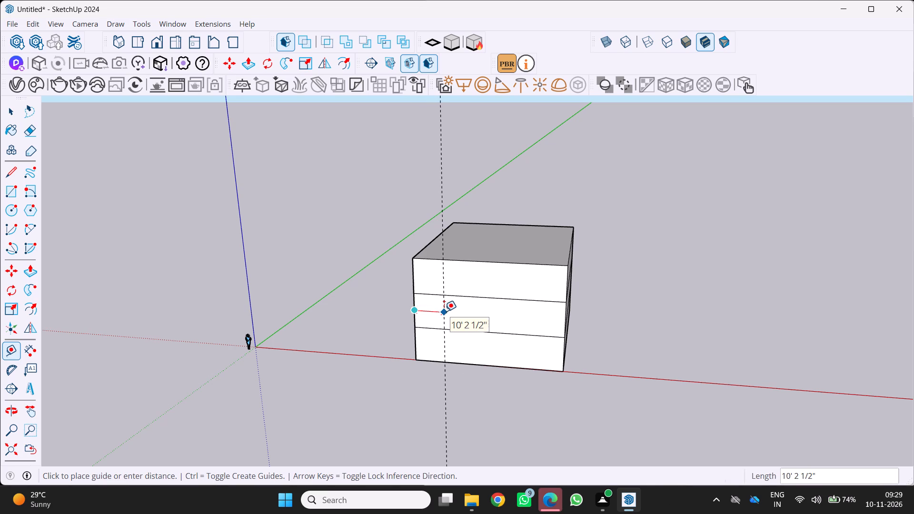
key("2")
key("apostrophe")
key("Return")
Draw a 2' by 36' rectangle on the front face, from the top corner nearest the origin down to the guide's base intersection.
scroll(417, 328, "up", 8)
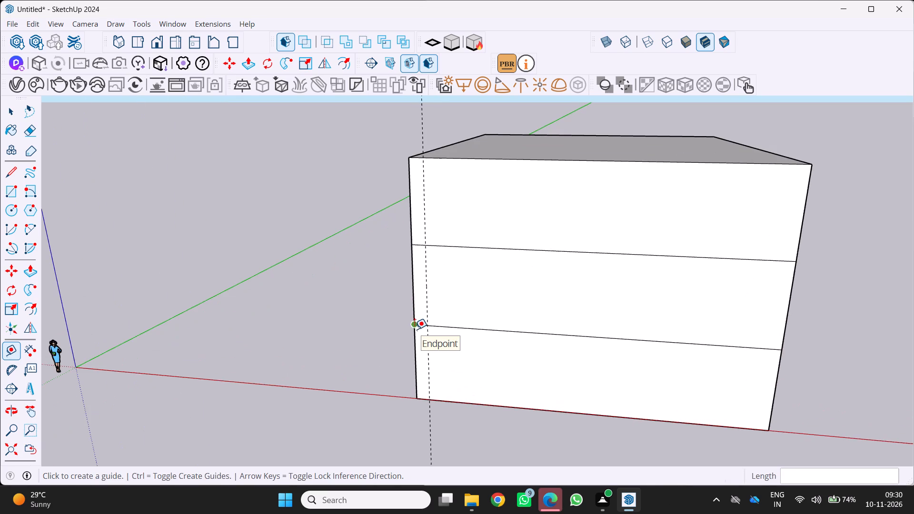
key("r")
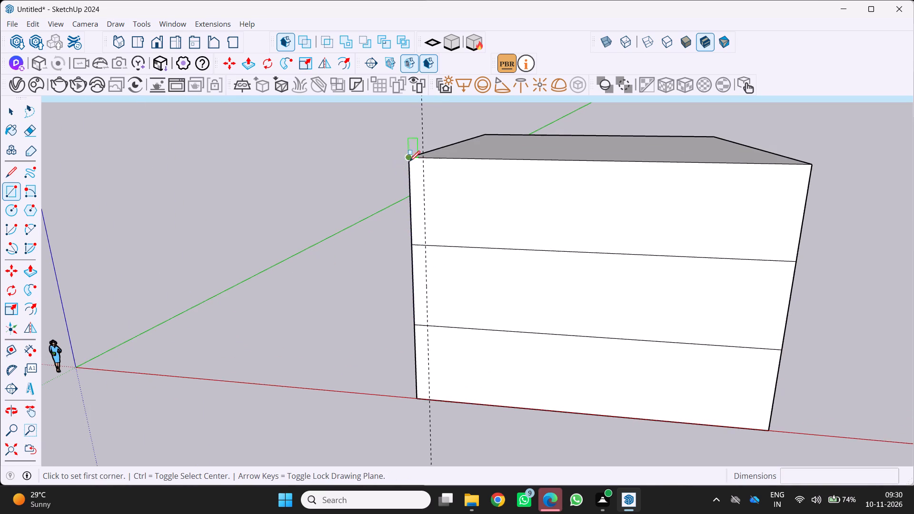
left_click(408, 157)
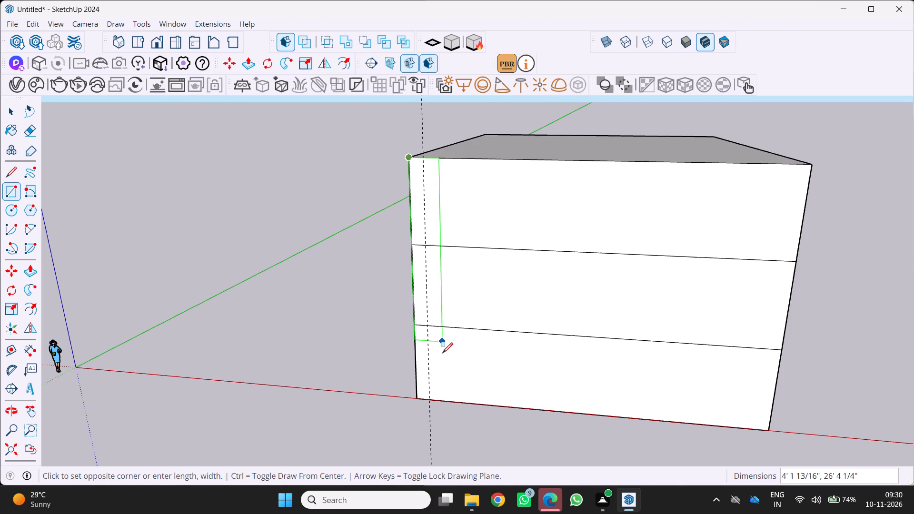
scroll(429, 411, "up", 2)
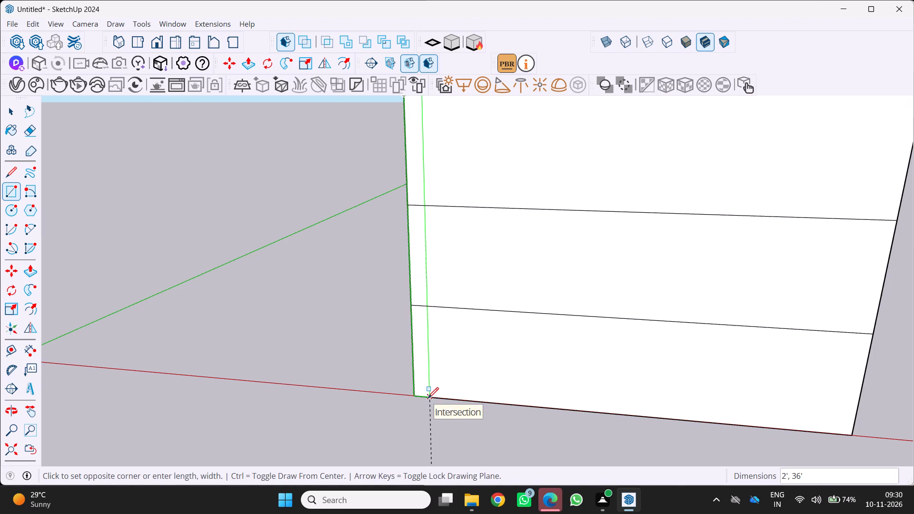
left_click(428, 398)
Extrude the ground-storey part of the 2' wide front strip outward by 7'.
scroll(427, 414, "down", 5)
middle_click_drag(423, 420, 406, 425)
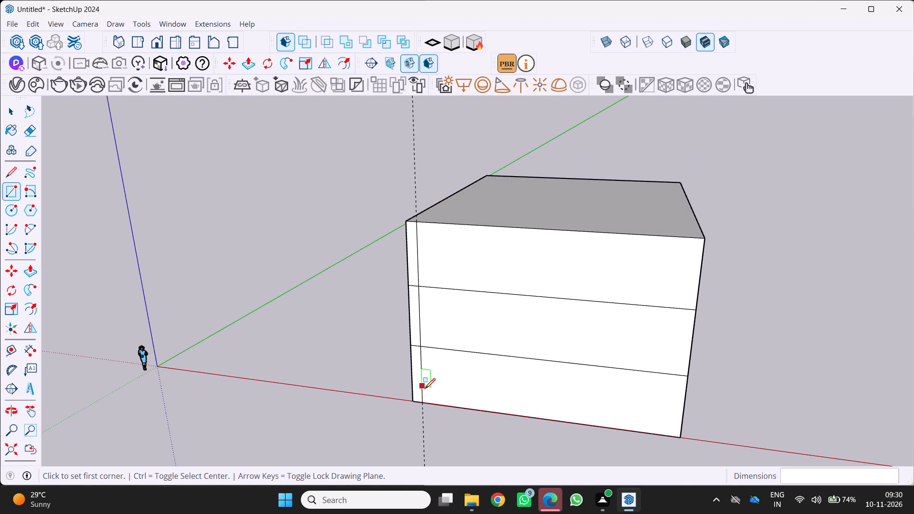
key("p")
left_click(416, 364)
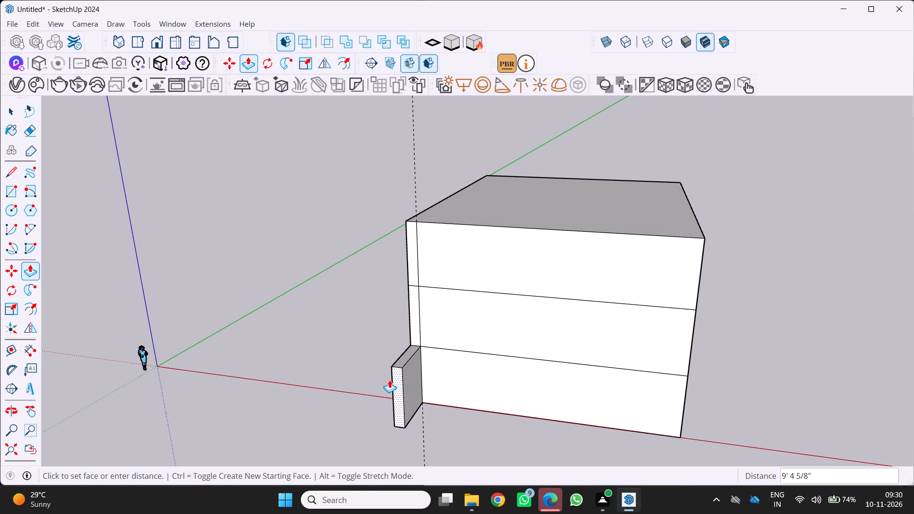
key("7")
key("apostrophe")
key("Return")
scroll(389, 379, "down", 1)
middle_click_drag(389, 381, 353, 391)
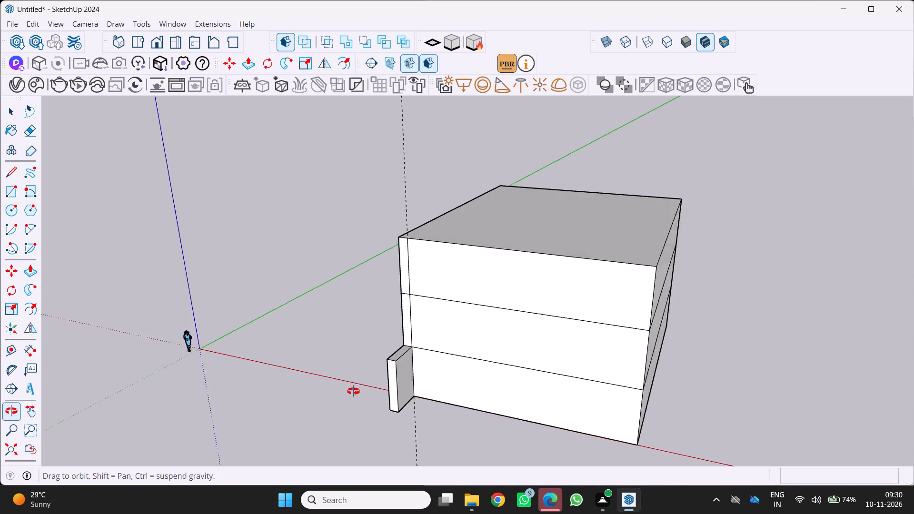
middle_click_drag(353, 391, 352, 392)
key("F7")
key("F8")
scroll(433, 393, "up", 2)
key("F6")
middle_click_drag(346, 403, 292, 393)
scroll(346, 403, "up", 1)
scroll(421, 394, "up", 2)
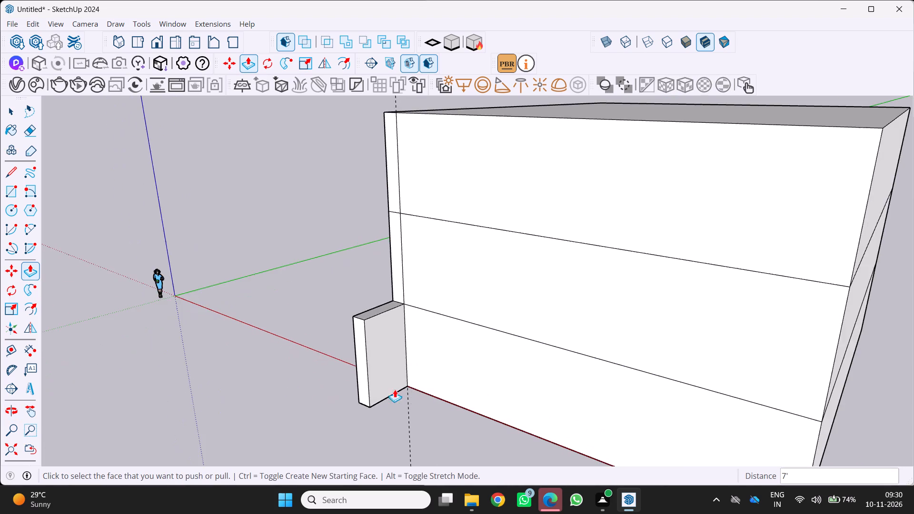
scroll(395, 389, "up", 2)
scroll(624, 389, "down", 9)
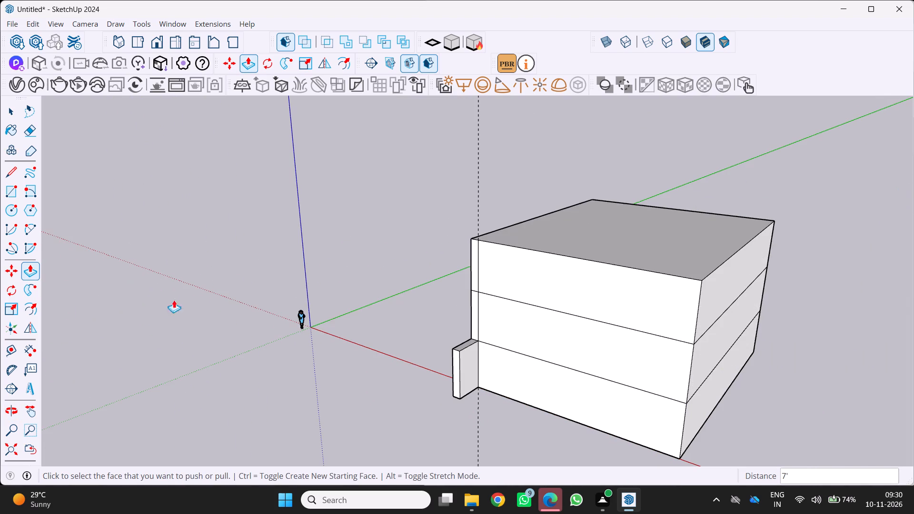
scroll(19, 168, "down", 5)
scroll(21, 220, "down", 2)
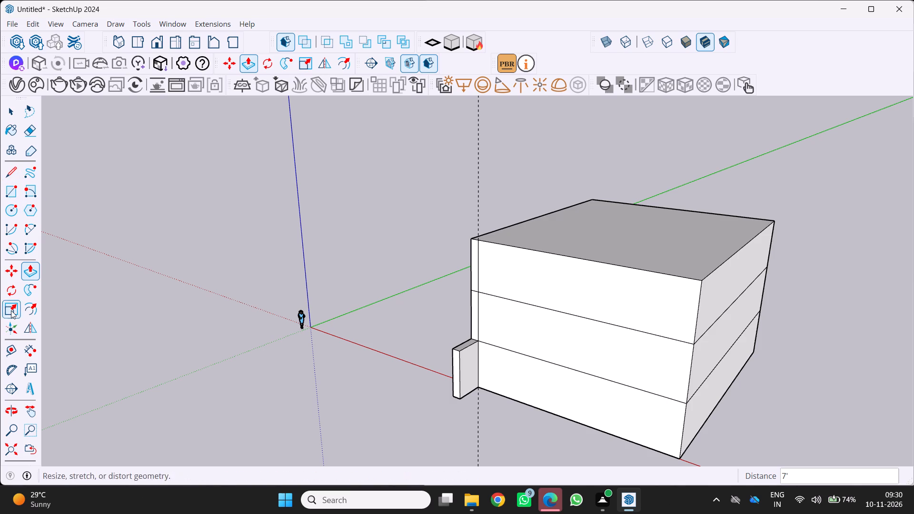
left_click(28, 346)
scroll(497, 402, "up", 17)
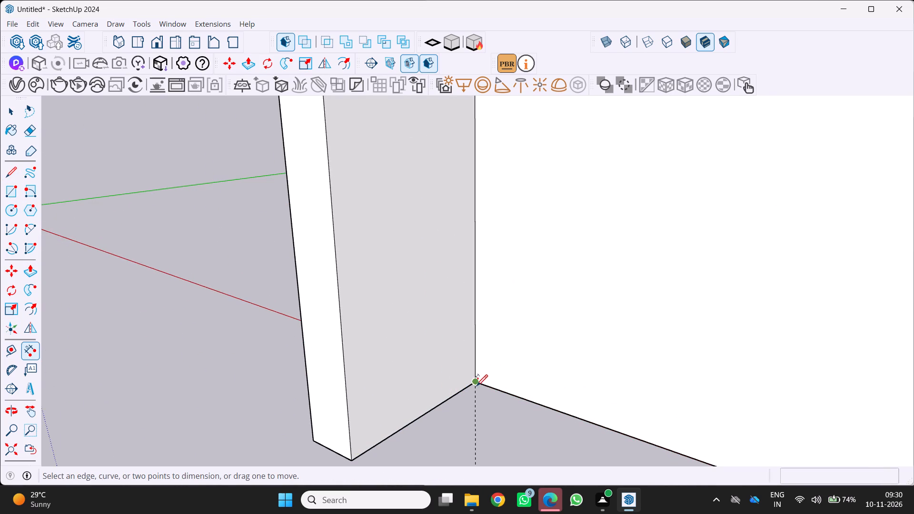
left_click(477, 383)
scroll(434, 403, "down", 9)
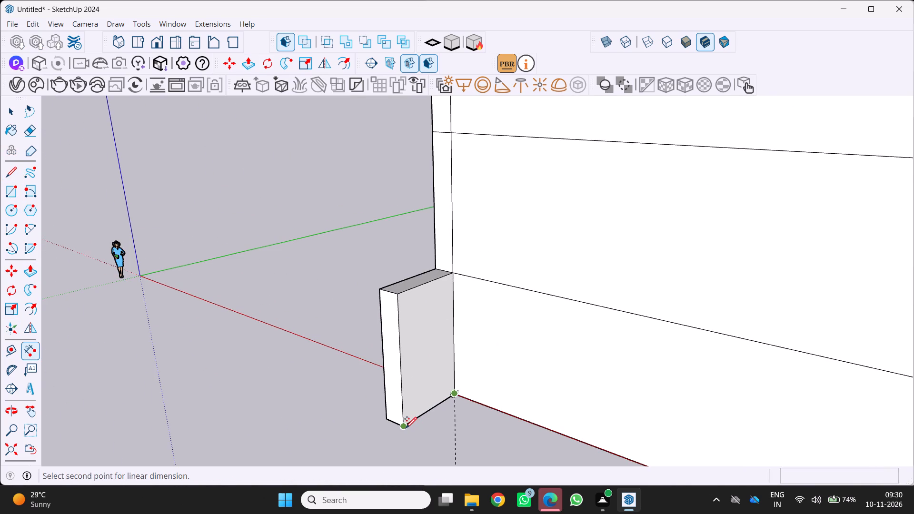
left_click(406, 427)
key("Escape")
Push the projection's long side face, the one away from the origin, inward by 1'3" to thin it into a wall.
middle_click_drag(421, 435, 495, 448)
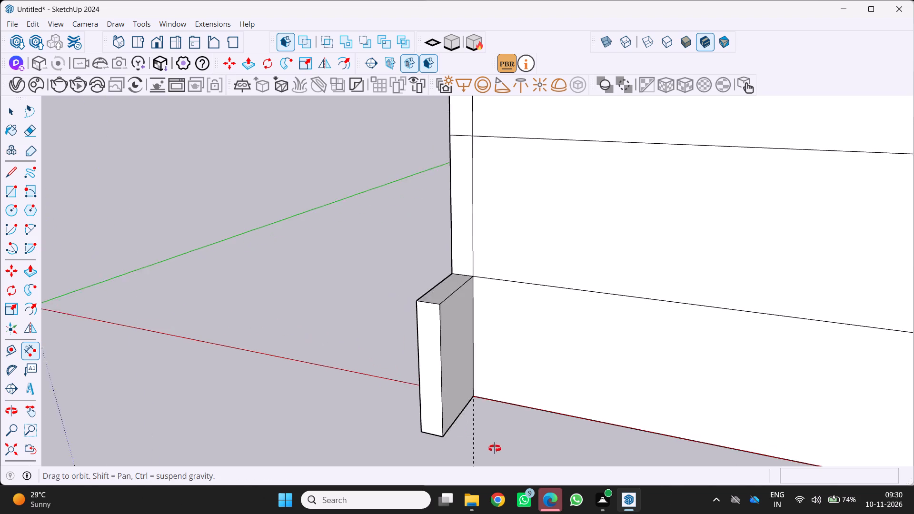
middle_click_drag(495, 448, 496, 449)
scroll(459, 419, "down", 2)
middle_click_drag(458, 421, 440, 430)
middle_click_drag(437, 425, 471, 450)
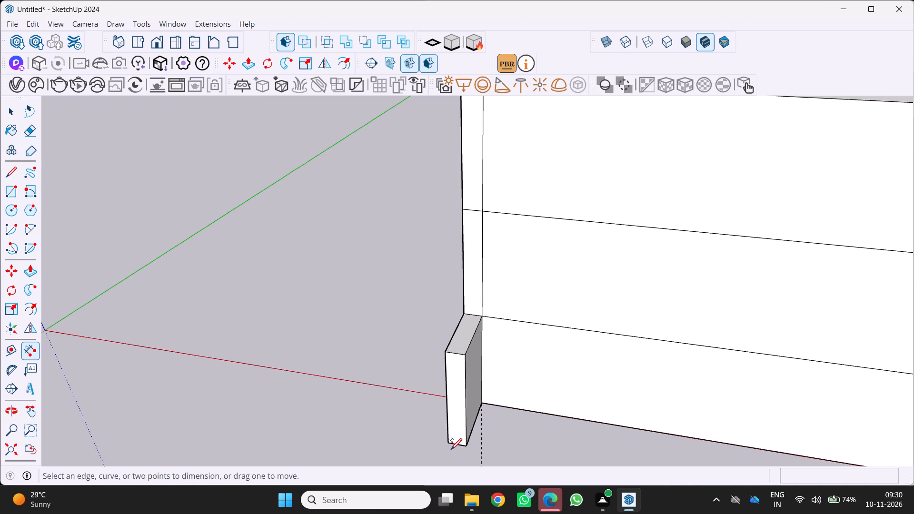
scroll(450, 450, "up", 2)
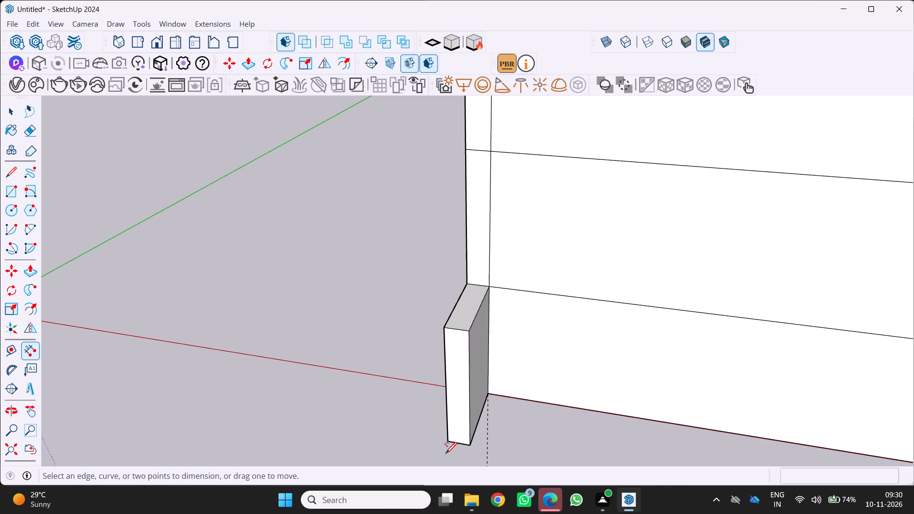
scroll(459, 413, "up", 1)
middle_click_drag(453, 421, 396, 435)
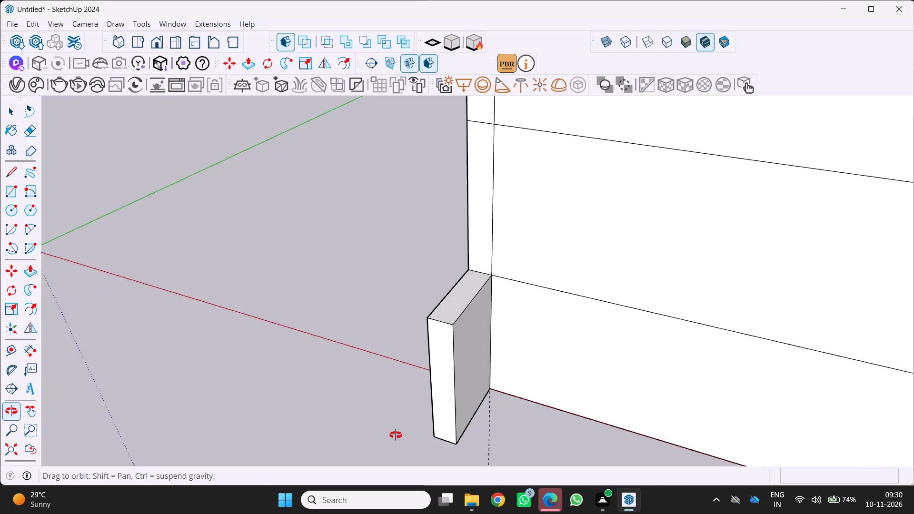
middle_click_drag(396, 435, 386, 438)
key("p")
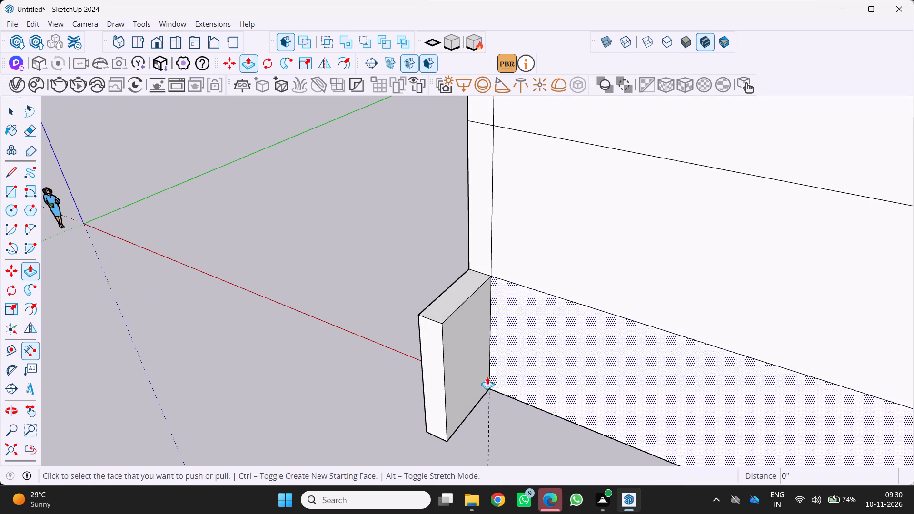
left_click(453, 361)
type("1'")
key("3")
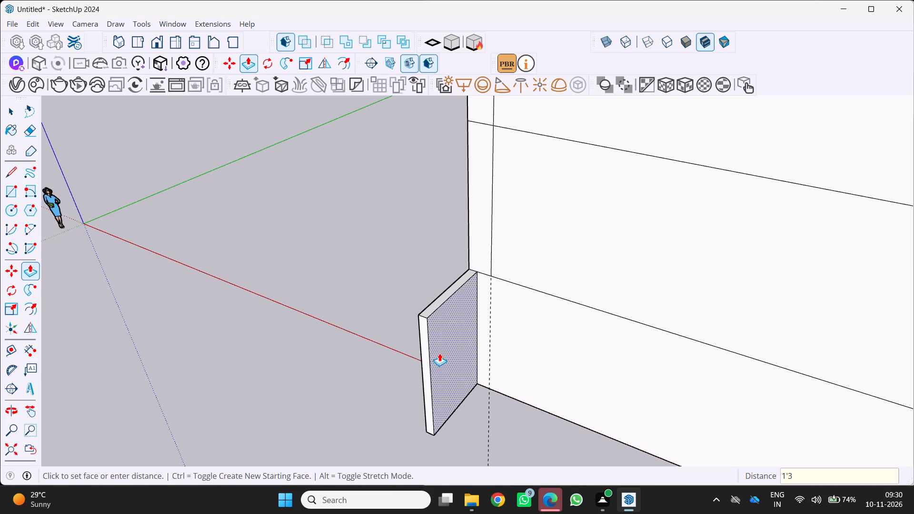
key("shift+quotedbl")
key("Return")
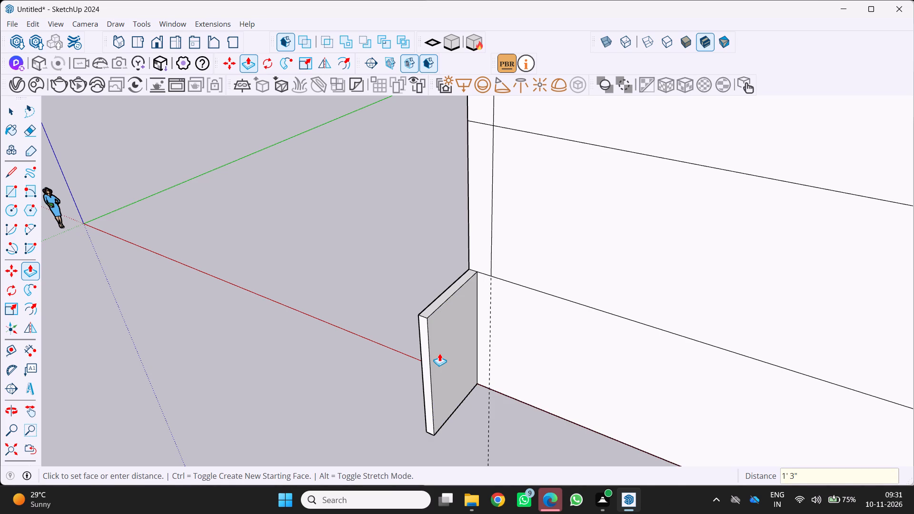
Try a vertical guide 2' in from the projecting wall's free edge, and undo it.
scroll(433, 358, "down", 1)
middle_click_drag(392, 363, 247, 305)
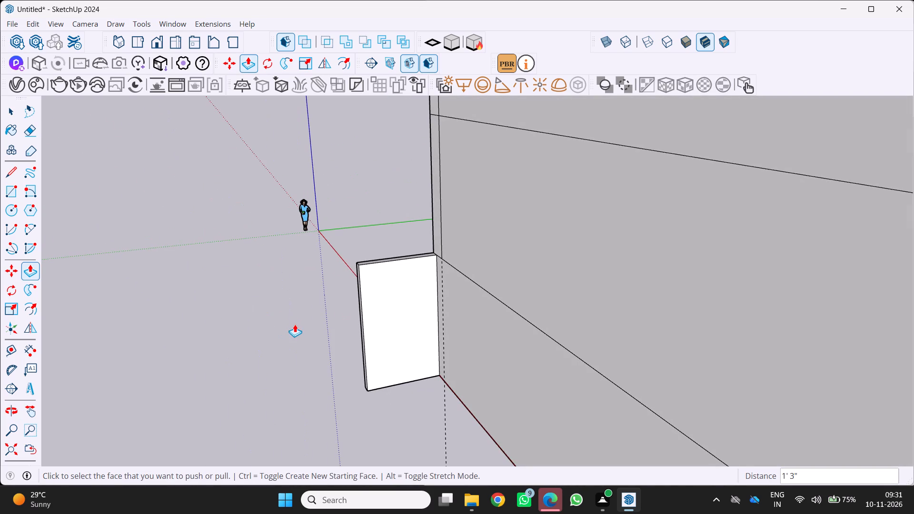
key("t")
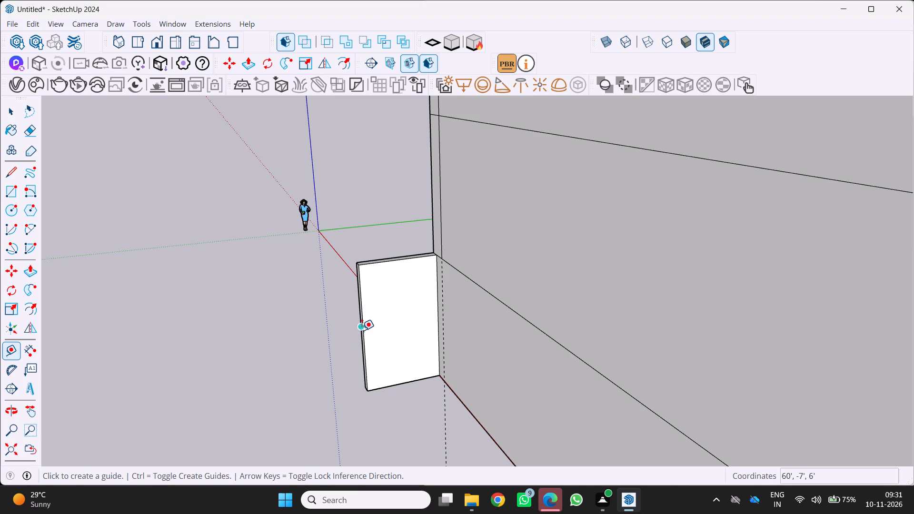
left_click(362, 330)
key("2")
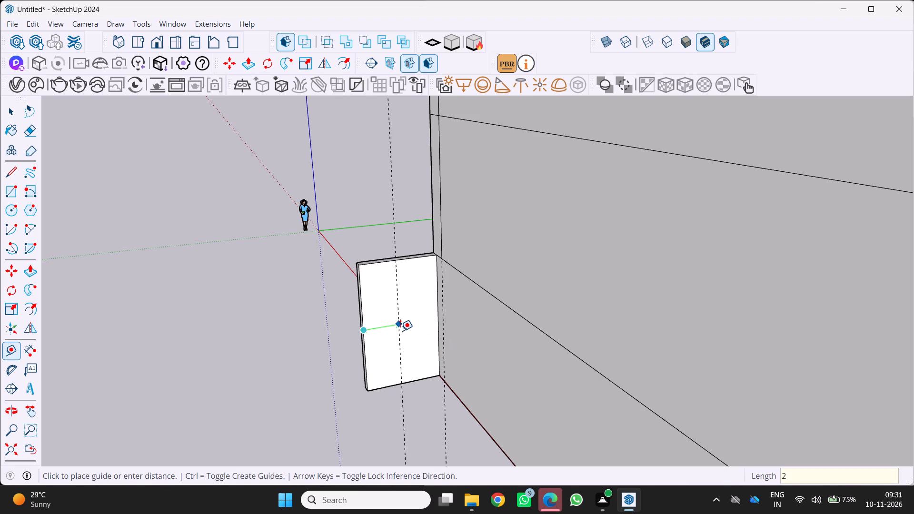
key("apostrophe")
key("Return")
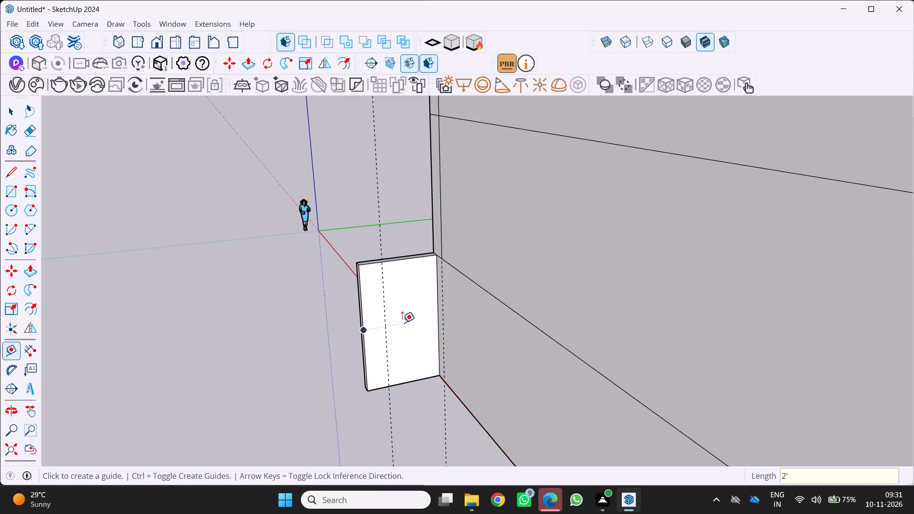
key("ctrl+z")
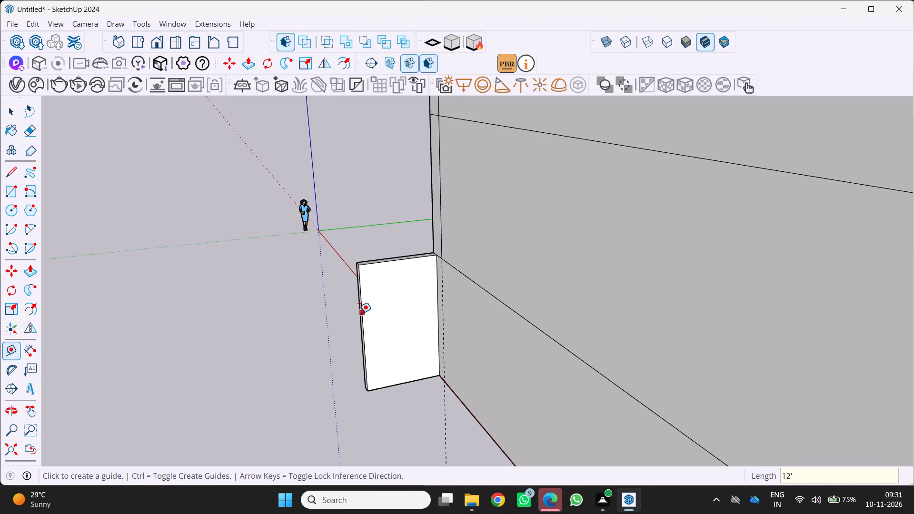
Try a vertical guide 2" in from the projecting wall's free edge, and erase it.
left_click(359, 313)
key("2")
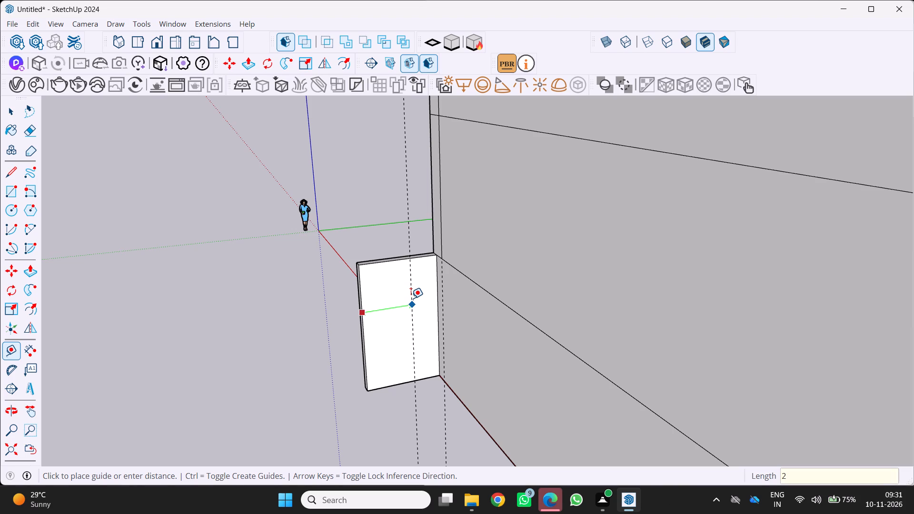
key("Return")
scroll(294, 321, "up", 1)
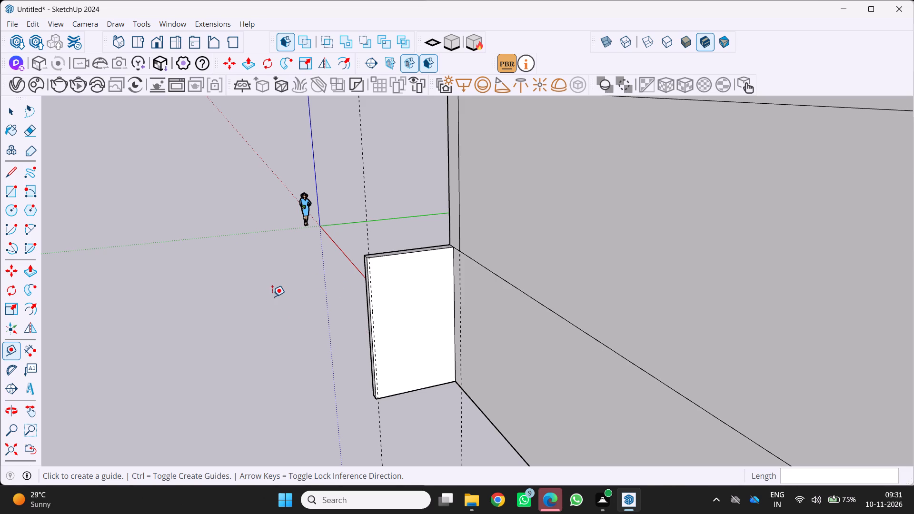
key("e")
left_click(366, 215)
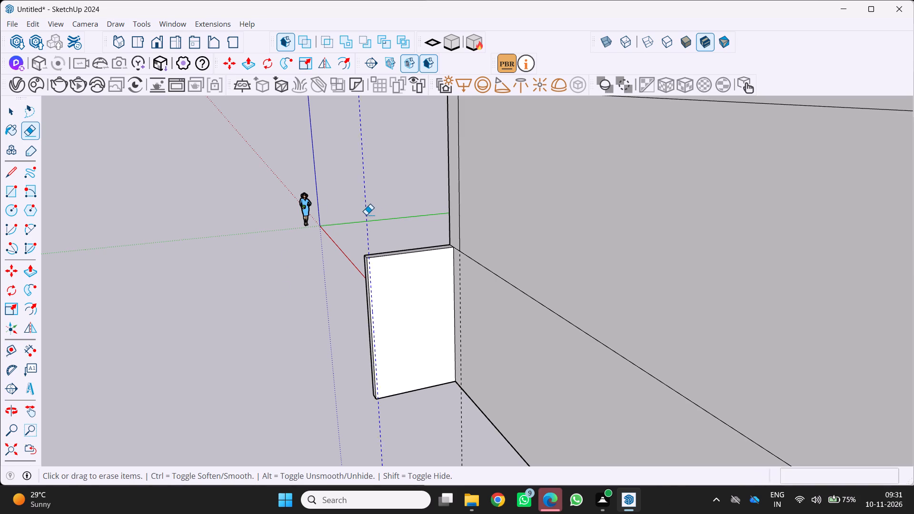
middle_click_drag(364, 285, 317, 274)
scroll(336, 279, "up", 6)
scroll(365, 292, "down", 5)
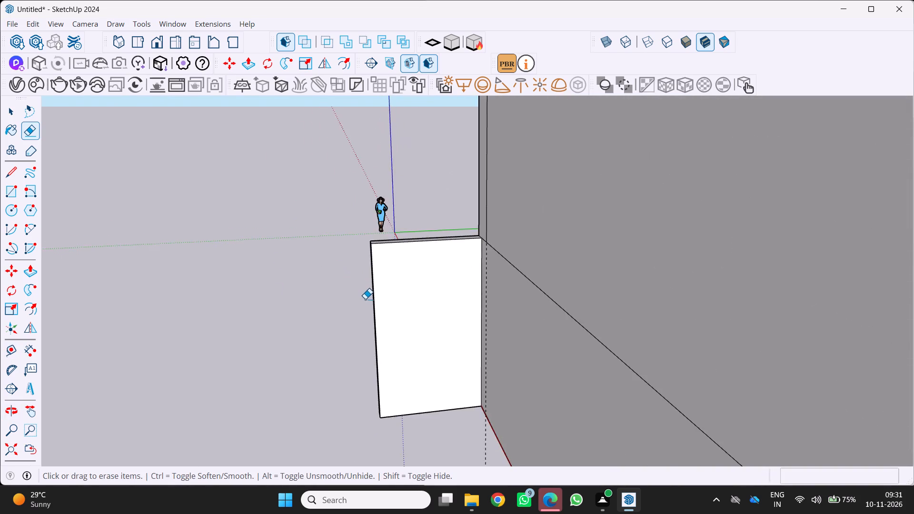
Place a vertical guide on the projecting wall's long side face, 9" in from its free edge.
scroll(365, 299, "down", 2)
middle_click_drag(365, 299, 444, 243)
scroll(383, 290, "down", 1)
key("t")
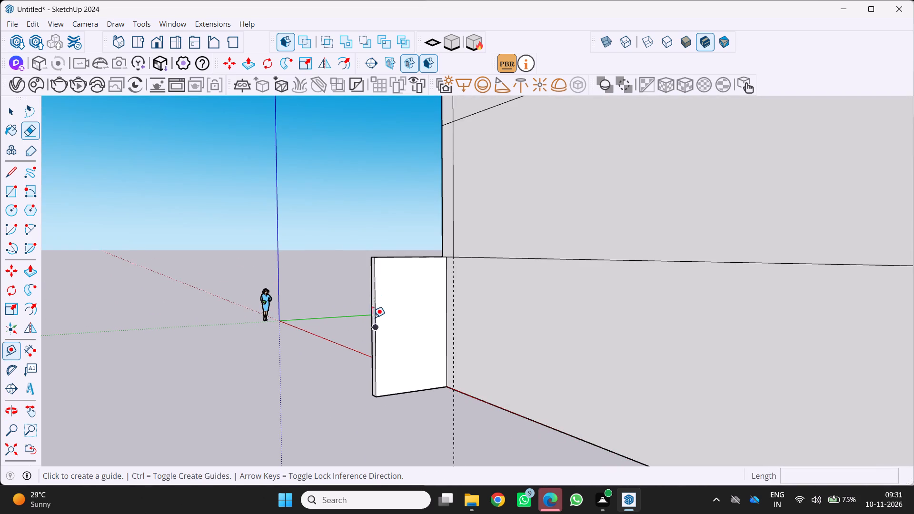
scroll(369, 324, "up", 3)
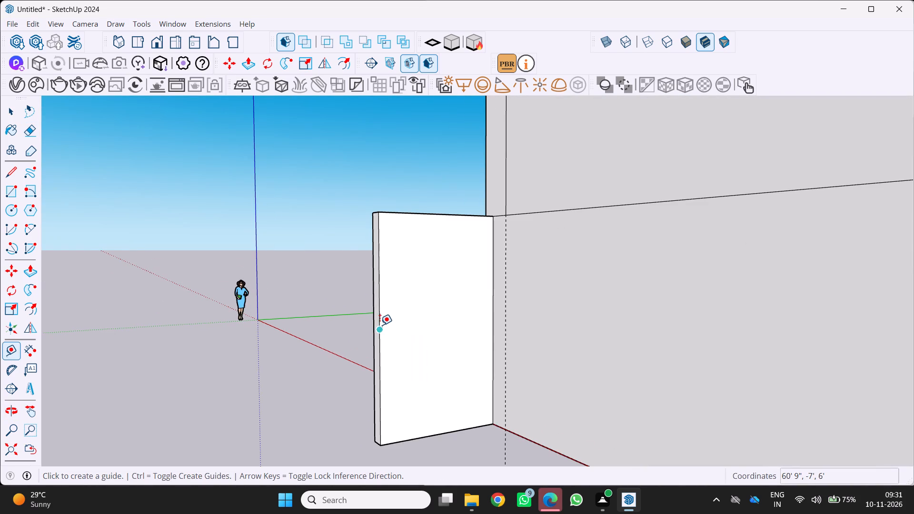
left_click(380, 325)
key("9")
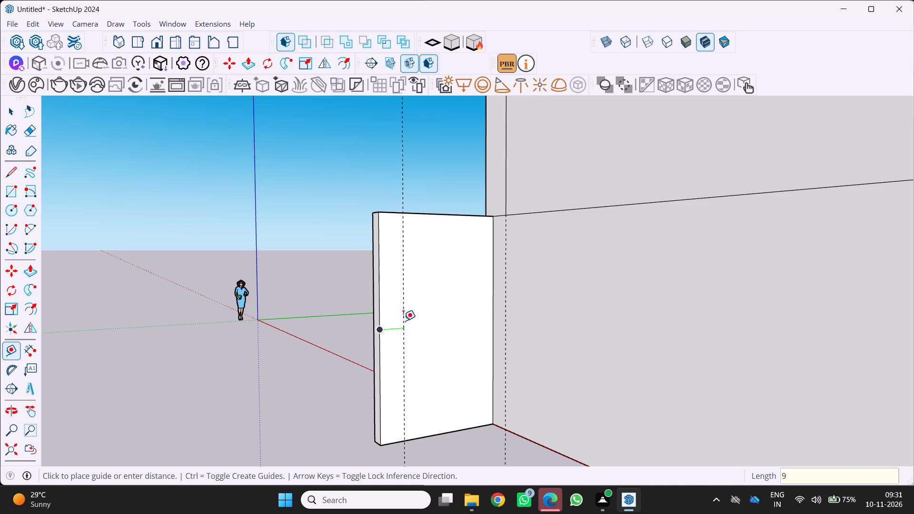
key("Return")
Draw a full-height rectangle, 9" wide, on the projecting wall's side face between its free edge and the guide.
scroll(395, 332, "down", 4)
middle_click_drag(385, 338, 329, 343)
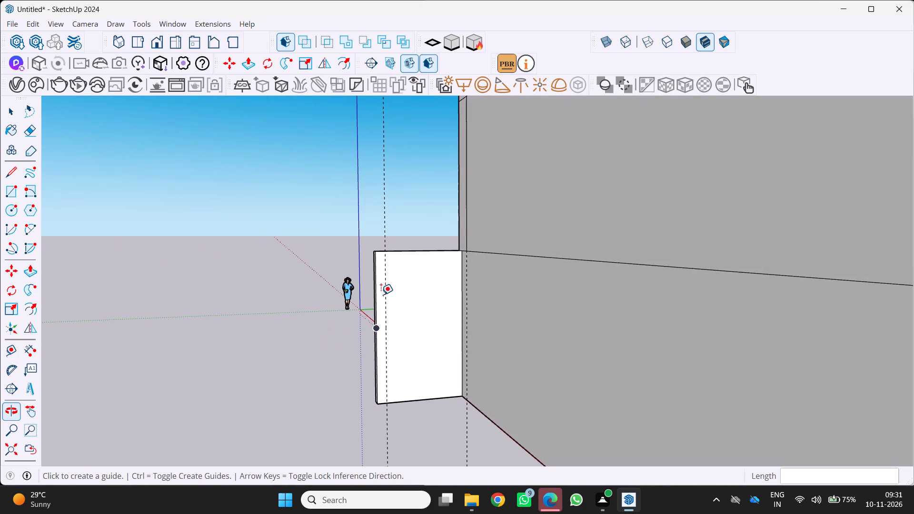
key("r")
scroll(362, 287, "up", 3)
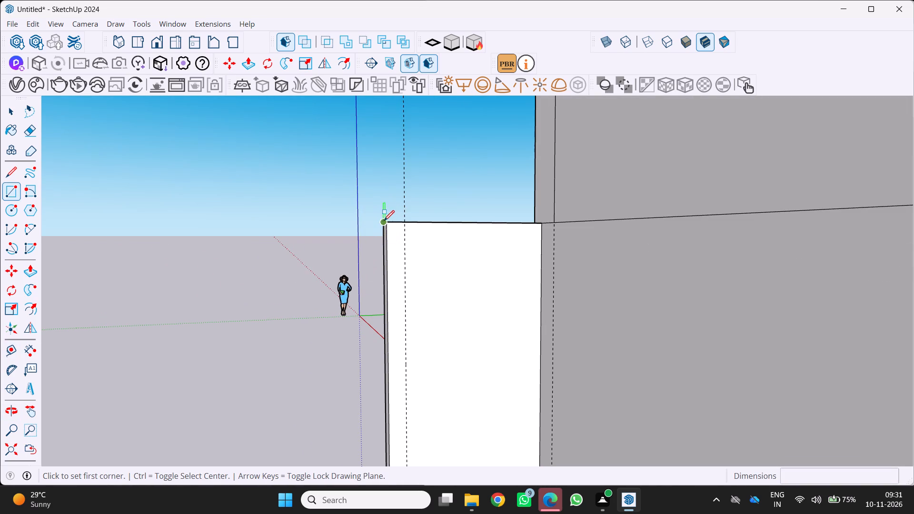
left_click(386, 221)
scroll(397, 229, "down", 10)
scroll(397, 323, "up", 3)
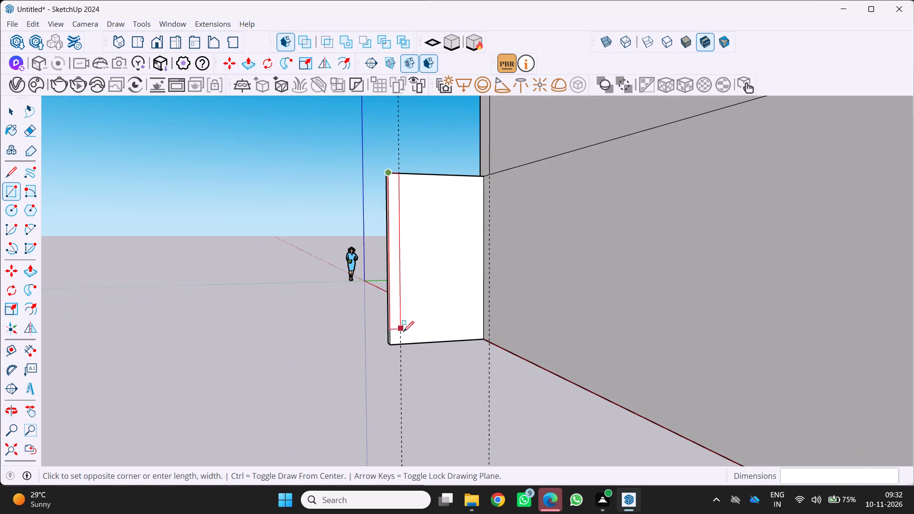
scroll(403, 332, "up", 5)
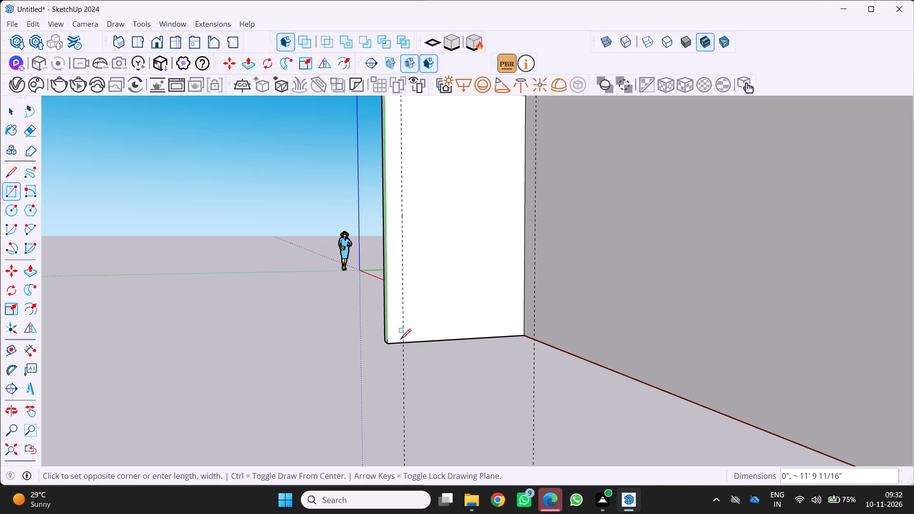
scroll(403, 341, "up", 4)
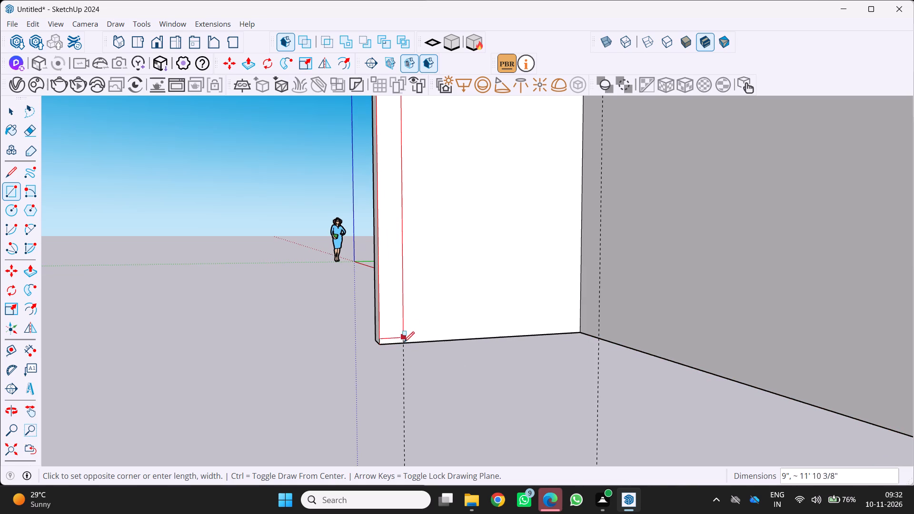
left_click(401, 343)
Extrude the 9" strip at the projecting wall's free end outward by 3', parallel to the block's front.
scroll(402, 345, "down", 11)
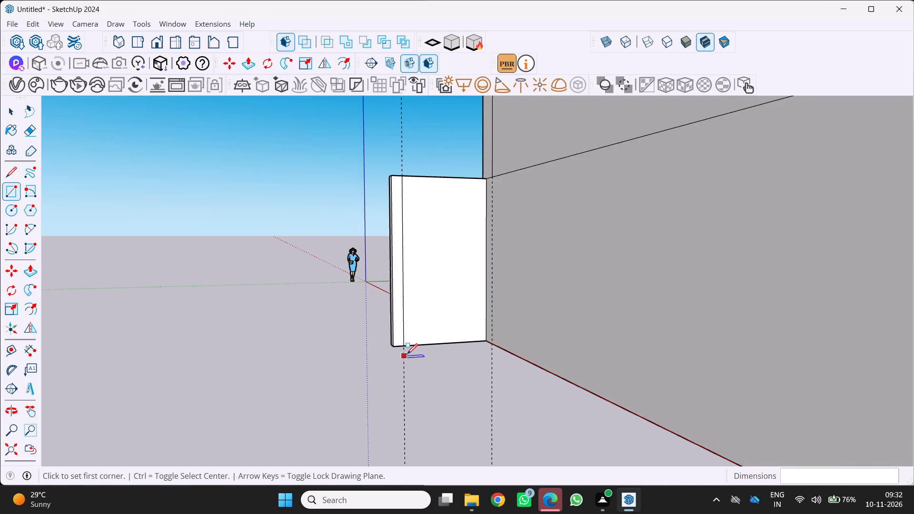
scroll(407, 354, "down", 4)
key("p")
scroll(404, 297, "up", 3)
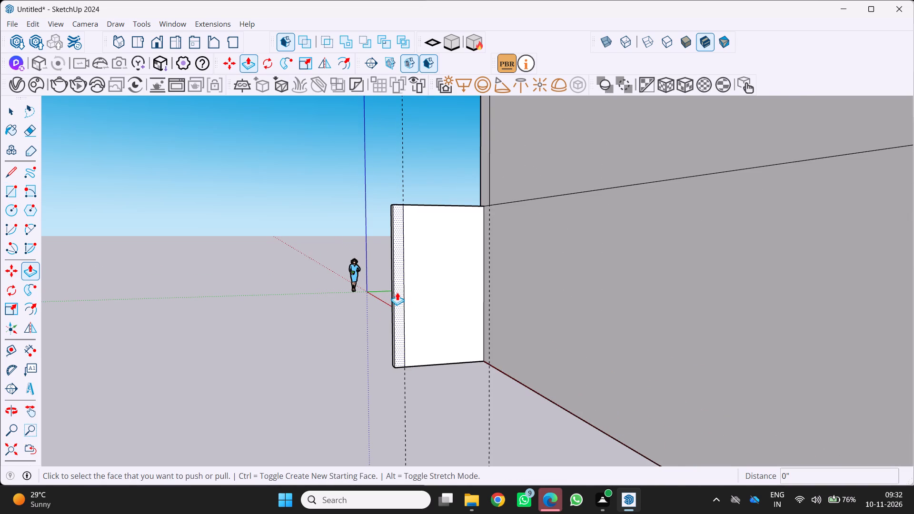
left_click(397, 291)
scroll(425, 307, "down", 1)
middle_click_drag(425, 315, 486, 355)
scroll(488, 351, "down", 1)
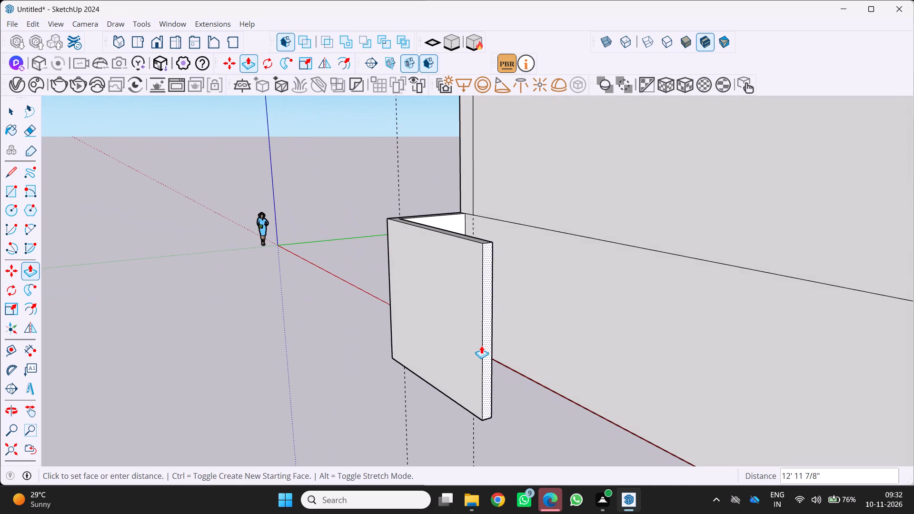
type("3'")
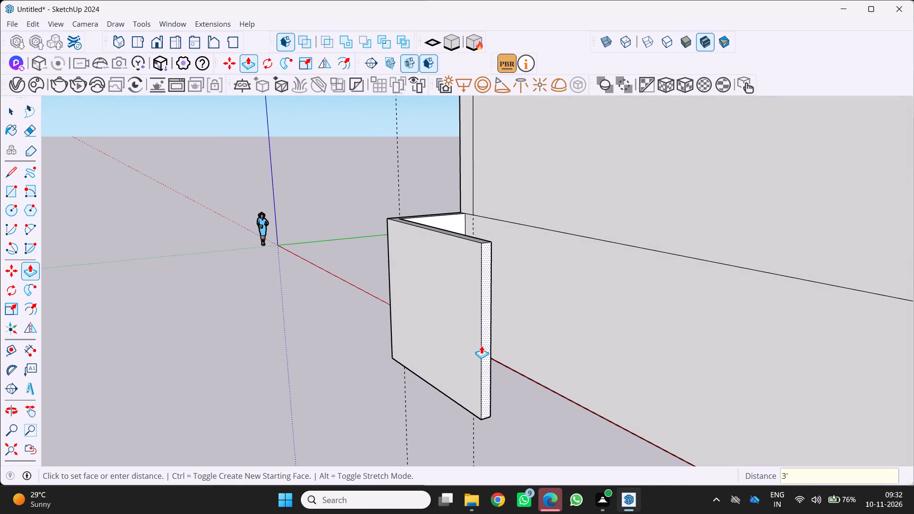
key("Return")
Examine the projecting wall with its return and the three-storey block from several sides.
middle_click_drag(451, 345, 330, 403)
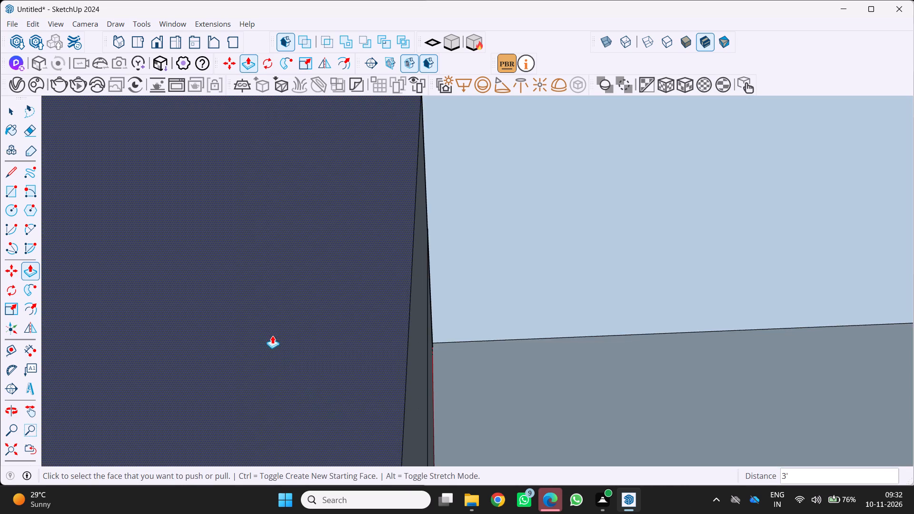
middle_click_drag(290, 349, 420, 378)
scroll(357, 383, "up", 1)
scroll(420, 360, "down", 20)
scroll(420, 360, "down", 11)
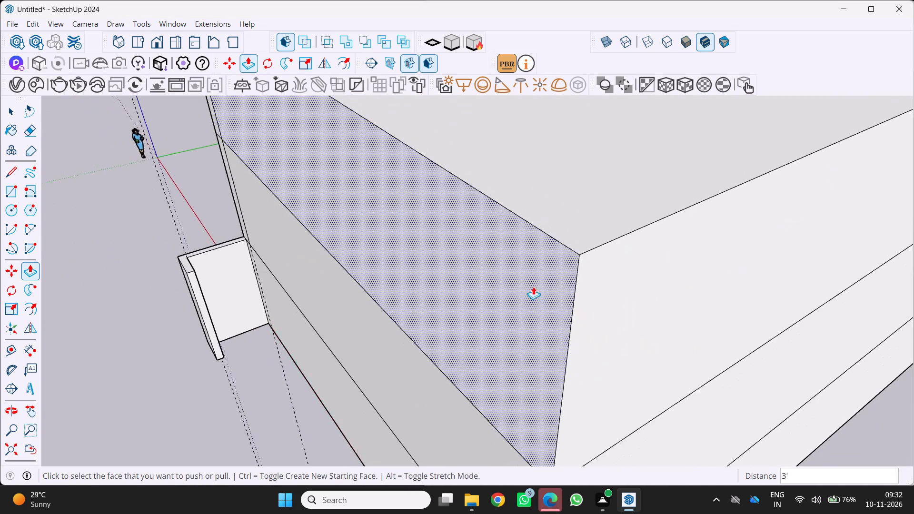
scroll(533, 287, "down", 4)
middle_click_drag(427, 323, 522, 269)
scroll(307, 312, "up", 3)
middle_click_drag(245, 320, 418, 318)
scroll(410, 308, "up", 1)
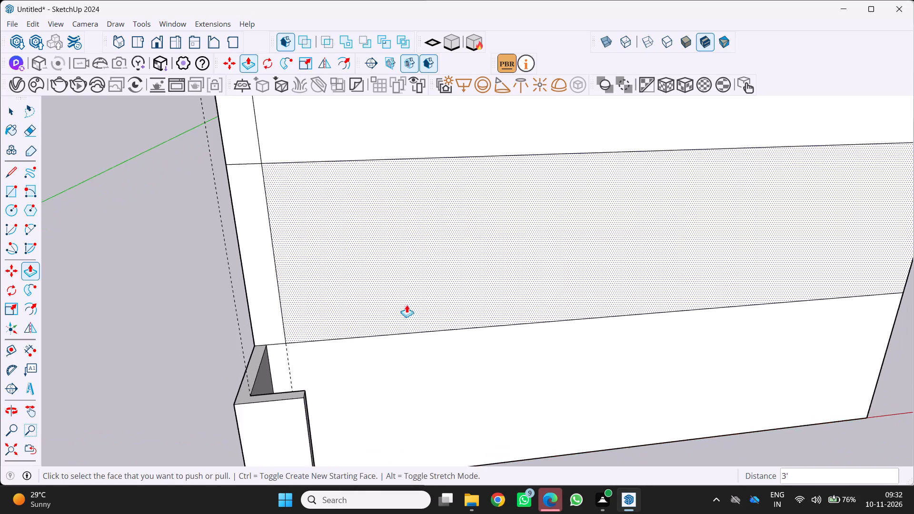
scroll(405, 305, "down", 12)
scroll(378, 332, "down", 1)
scroll(320, 382, "up", 2)
middle_click_drag(322, 380, 298, 383)
scroll(301, 379, "up", 1)
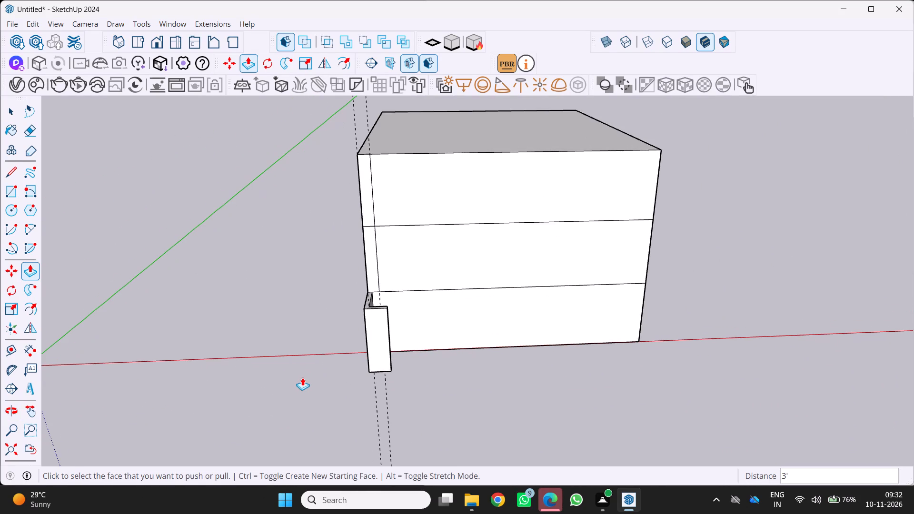
scroll(313, 374, "down", 1)
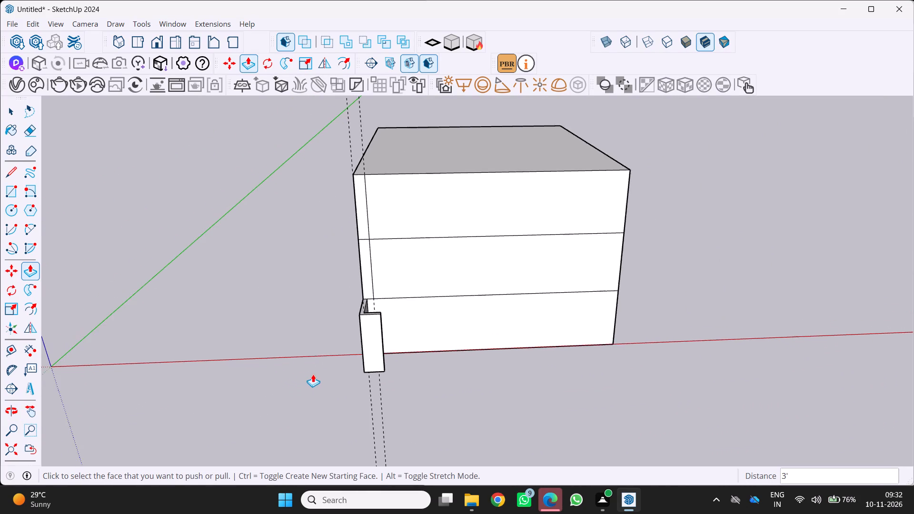
middle_click_drag(313, 374, 214, 355)
scroll(278, 335, "down", 1)
middle_click_drag(276, 338, 169, 362)
middle_click_drag(287, 316, 646, 315)
scroll(589, 324, "down", 4)
middle_click_drag(565, 337, 511, 339)
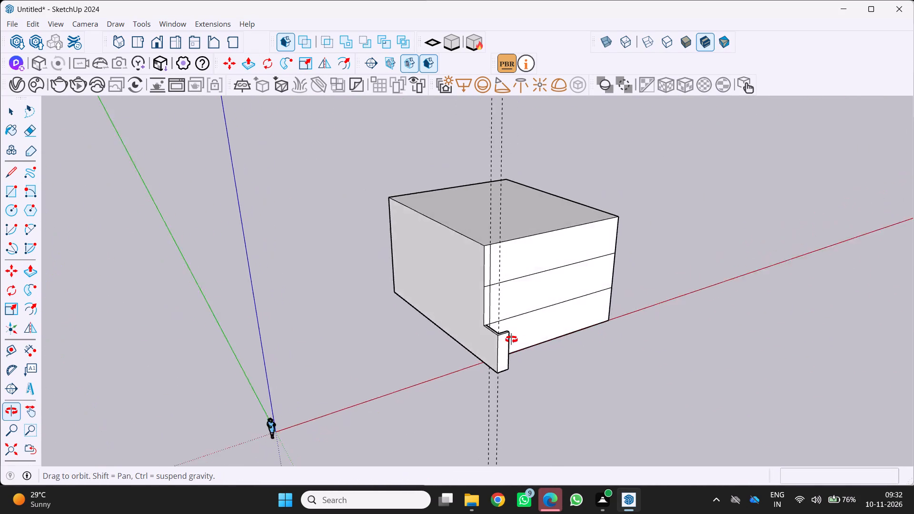
middle_click_drag(511, 339, 337, 326)
scroll(338, 322, "down", 4)
middle_click_drag(341, 322, 269, 338)
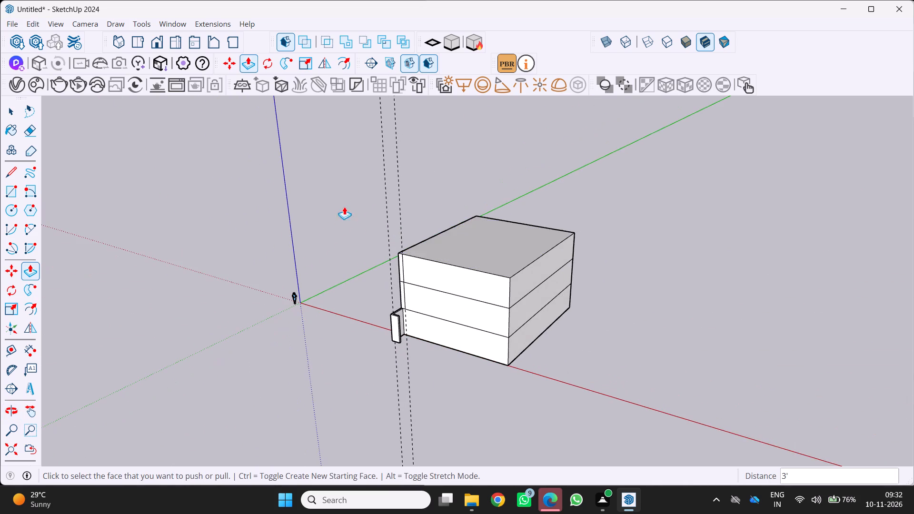
Erase the two vertical guides at the projecting wall.
scroll(324, 202, "up", 3)
key("e")
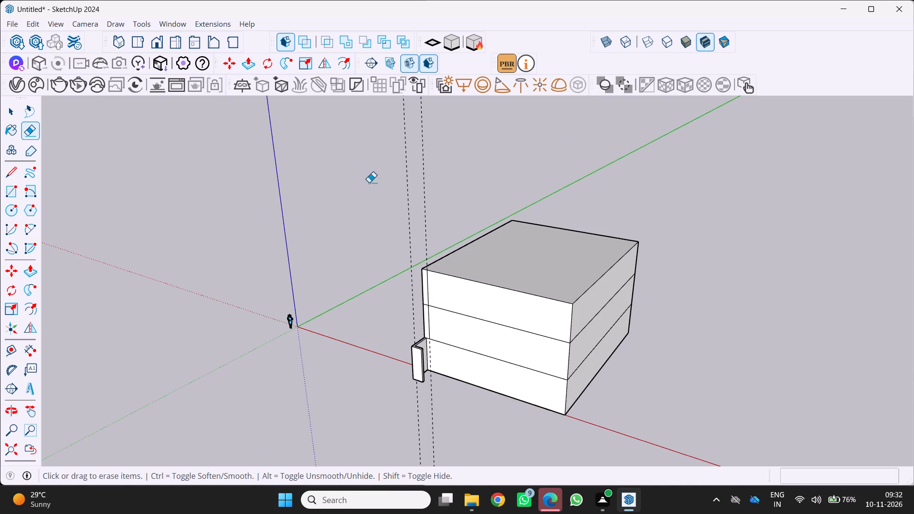
left_click_drag(411, 216, 424, 209)
left_click_drag(432, 200, 403, 208)
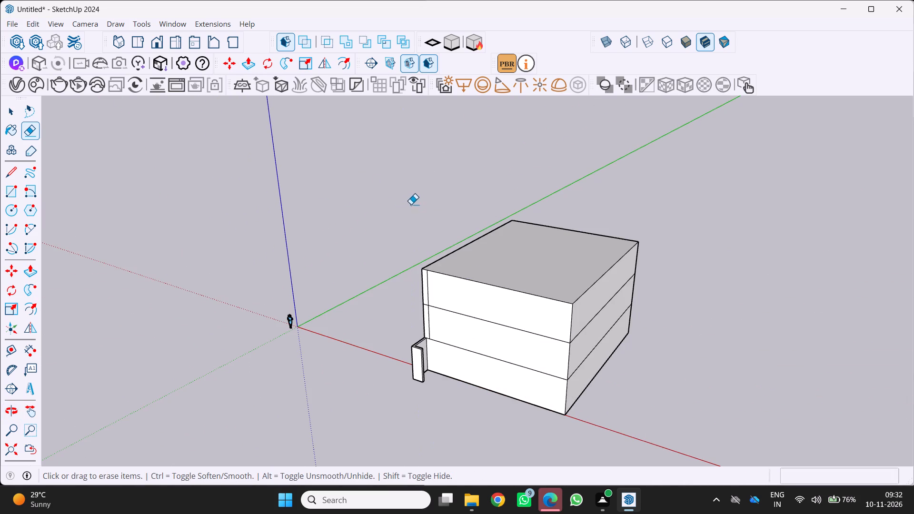
Erase the vertical strip line beside the front corner on the middle and top storeys of the front face.
middle_click_drag(398, 230, 483, 161)
scroll(335, 329, "up", 2)
middle_click_drag(334, 321, 243, 315)
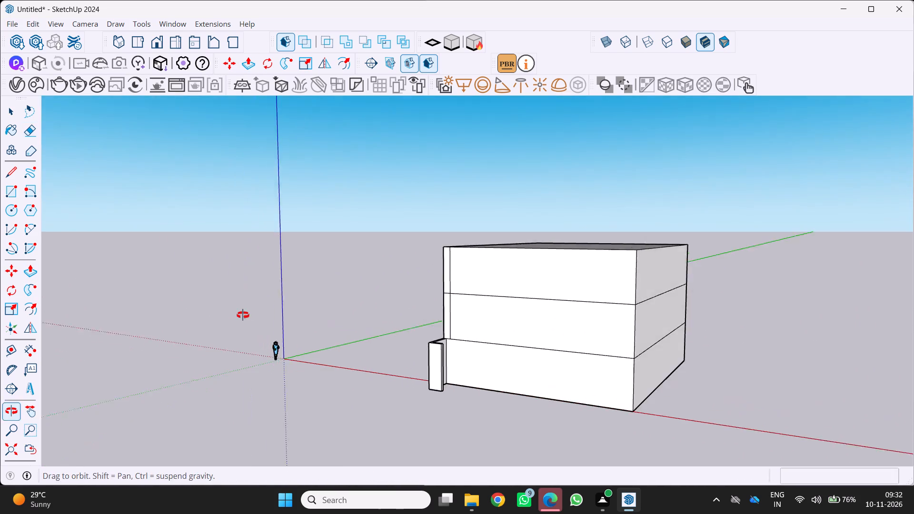
middle_click_drag(243, 315, 238, 313)
scroll(261, 306, "down", 2)
middle_click_drag(283, 322, 255, 328)
scroll(255, 322, "up", 1)
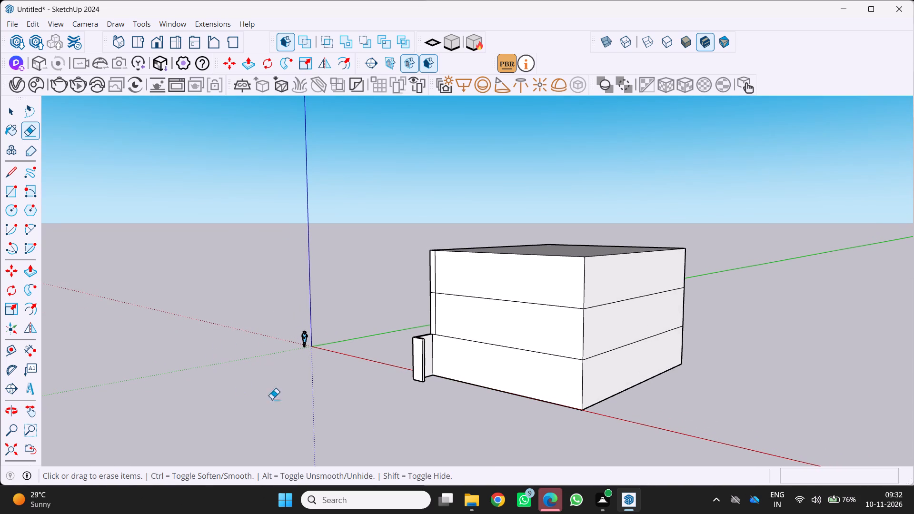
scroll(402, 406, "up", 3)
scroll(447, 316, "up", 1)
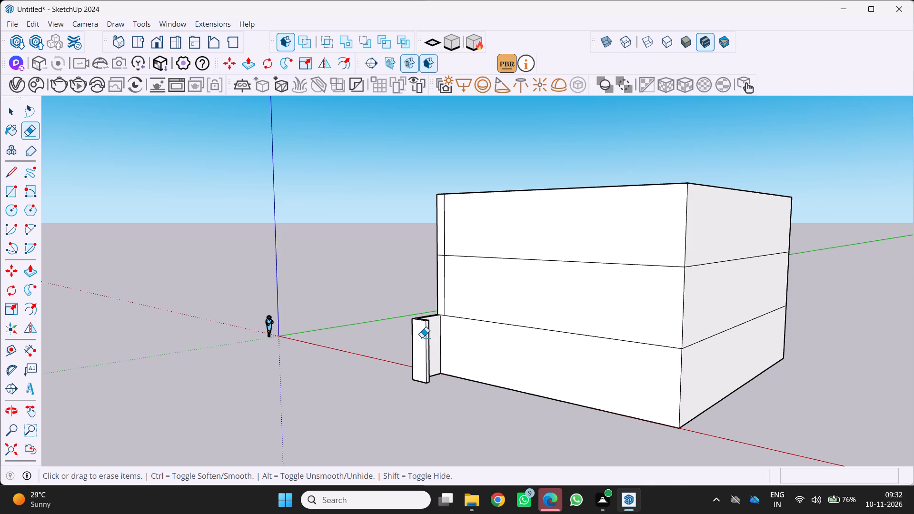
scroll(457, 314, "up", 1)
middle_click_drag(457, 315, 499, 334)
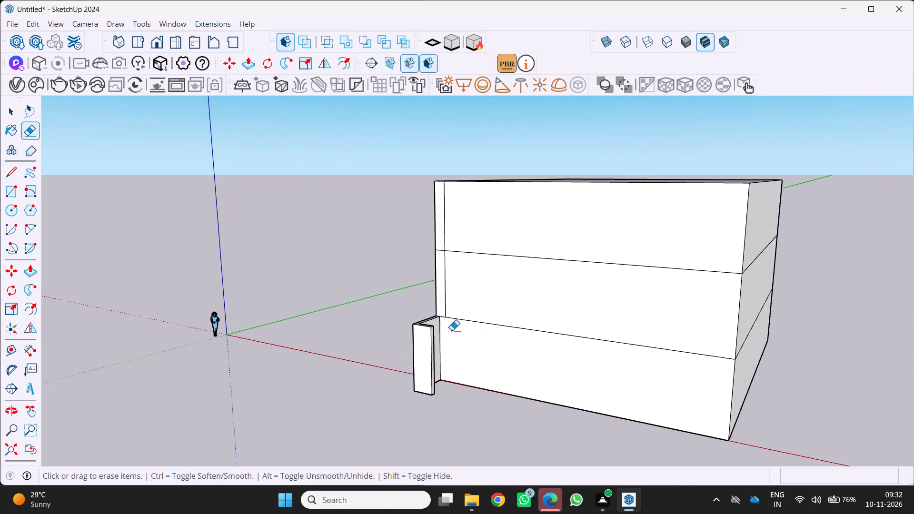
key("e")
scroll(453, 318, "up", 2)
left_click(444, 298)
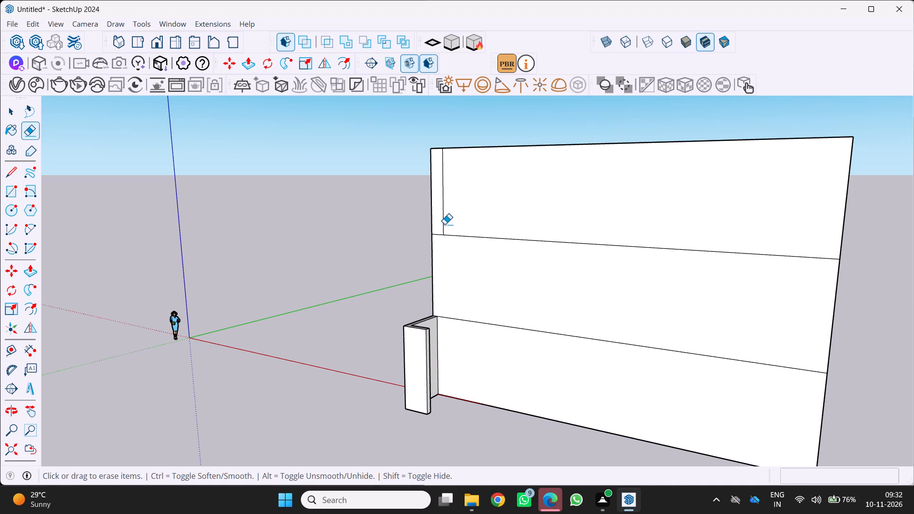
left_click(444, 224)
Place a horizontal guide on the front face, 3' below the line at the top of the ground storey.
scroll(478, 368, "up", 2)
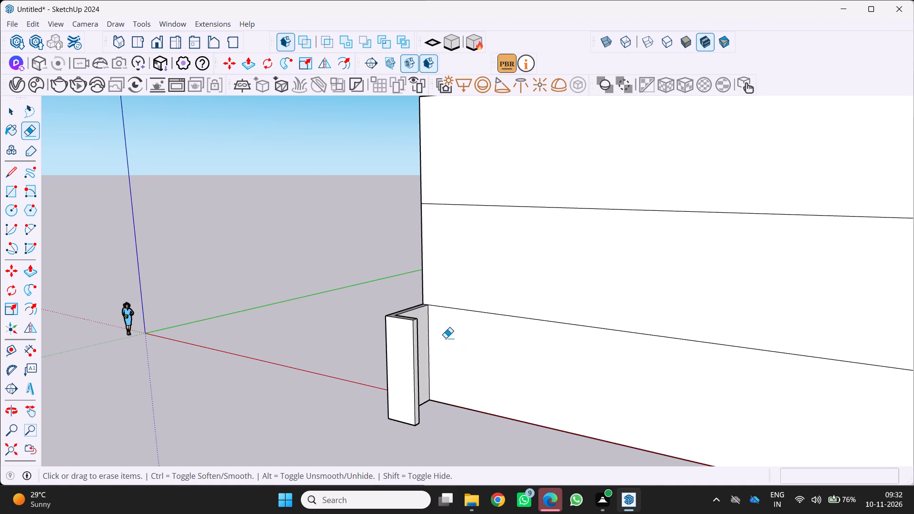
key("t")
left_click(469, 310)
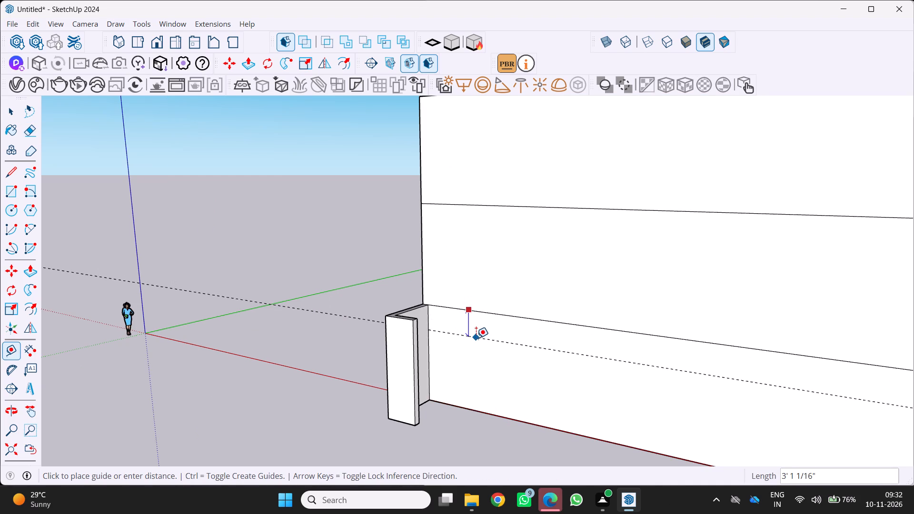
type("3'")
key("Return")
Place a vertical guide on the front face, 7' in from the block's corner edge above the projecting wall.
left_click(424, 256)
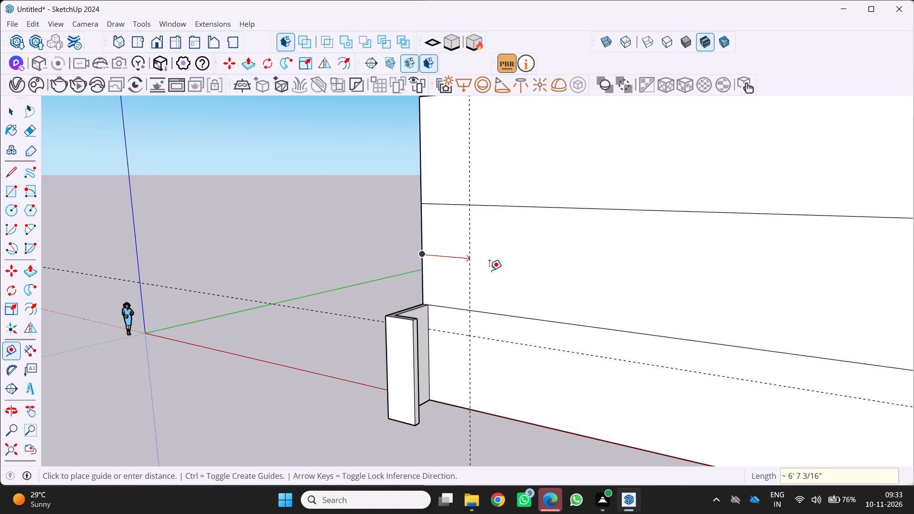
type("7'")
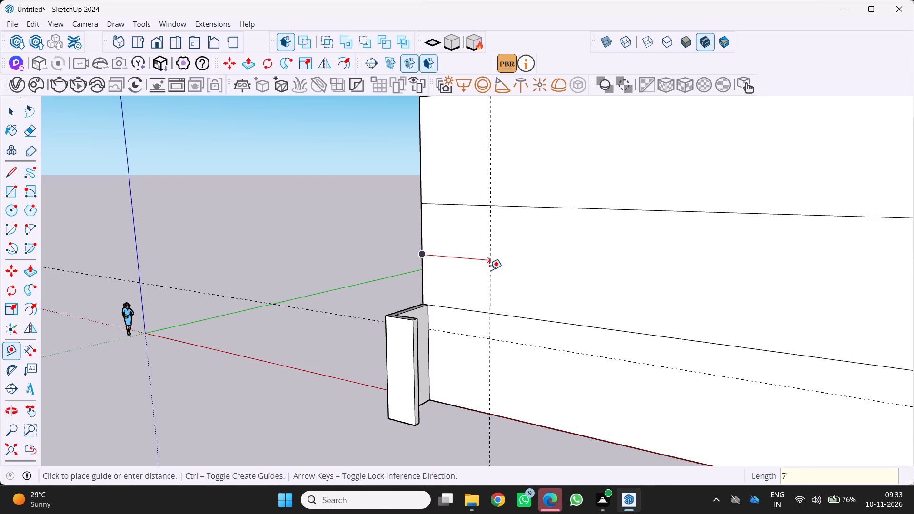
key("Return")
Draw a 3' by 6' 3" rectangle on the front face, from the projecting wall's top inner corner to the intersection of the guides.
middle_click_drag(456, 304, 453, 301)
scroll(456, 304, "up", 1)
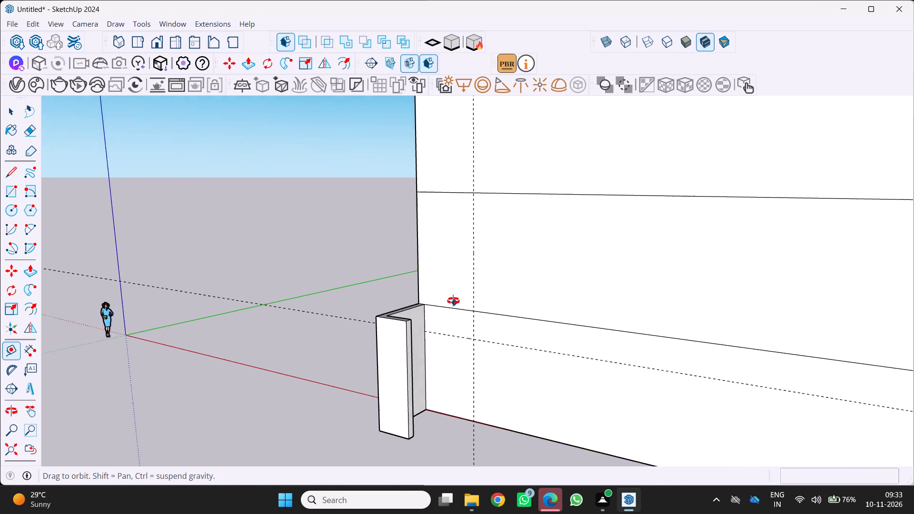
middle_click_drag(453, 301, 461, 279)
scroll(458, 296, "up", 1)
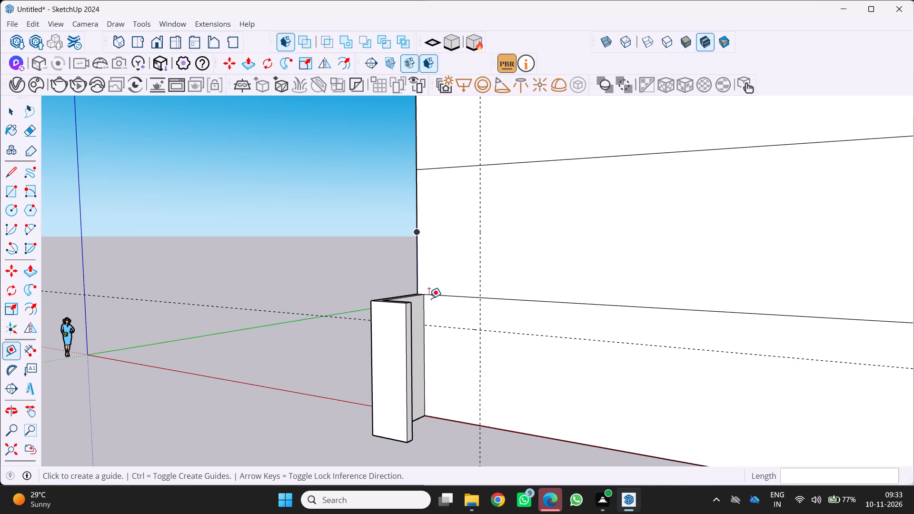
key("r")
scroll(436, 311, "up", 7)
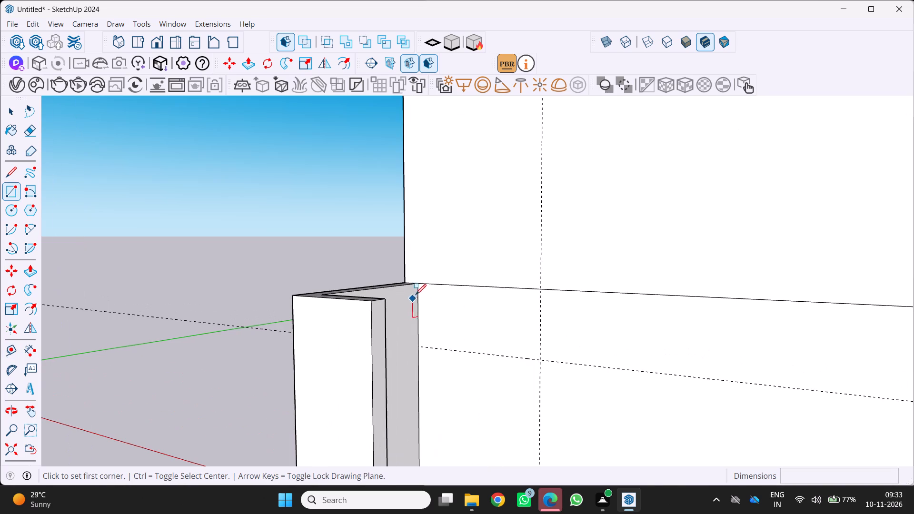
left_click(418, 284)
scroll(433, 303, "down", 5)
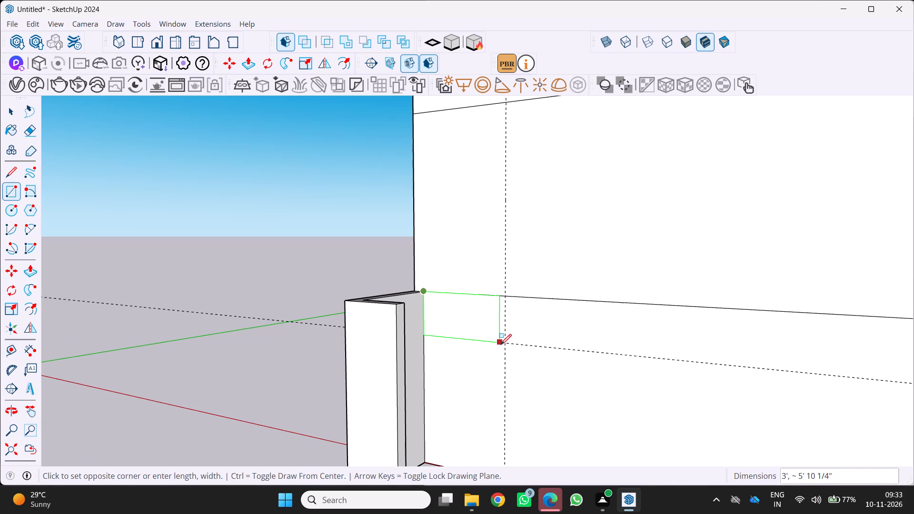
left_click(505, 344)
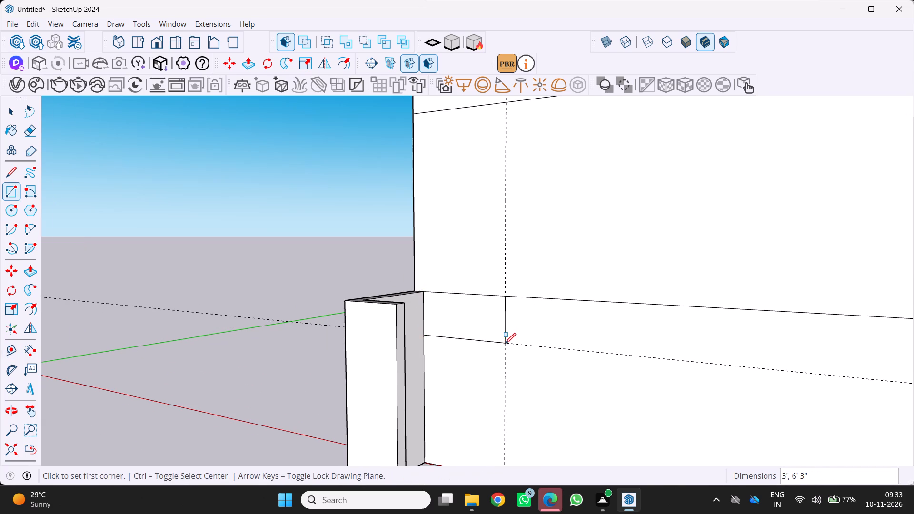
Push/Pull the new rectangle outward 6' 3" from the front face alongside the projecting wall.
scroll(510, 345, "down", 5)
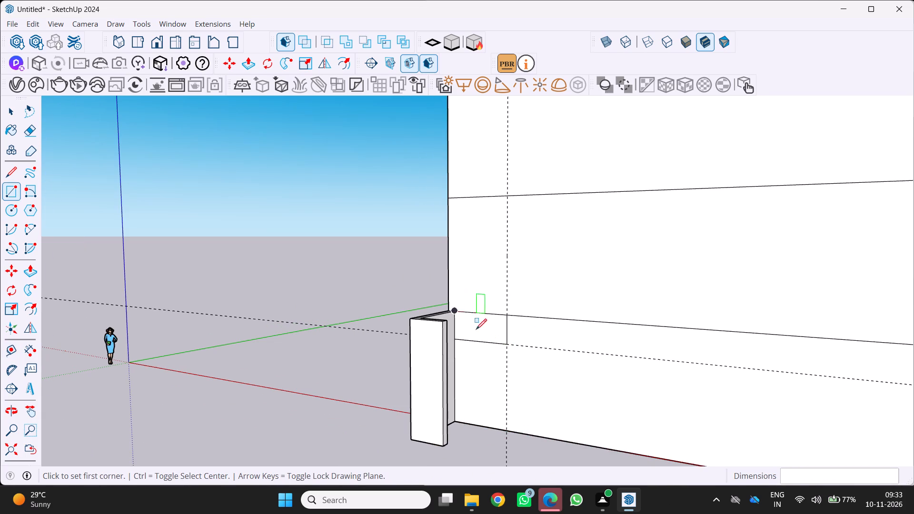
key("p")
left_click(480, 323)
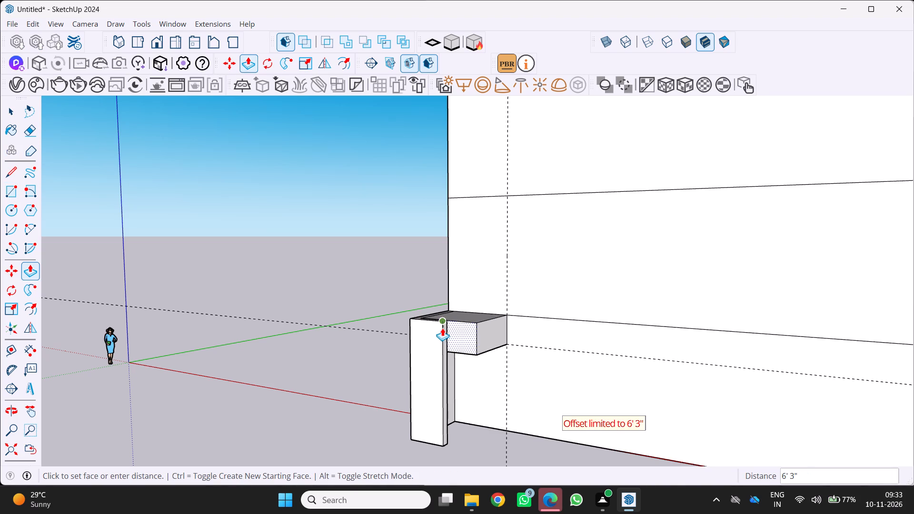
left_click(441, 326)
Examine the extruded overhang and the projecting corner wall from the front, above and below.
middle_click_drag(417, 375, 542, 378)
scroll(424, 361, "down", 5)
middle_click_drag(419, 362, 419, 362)
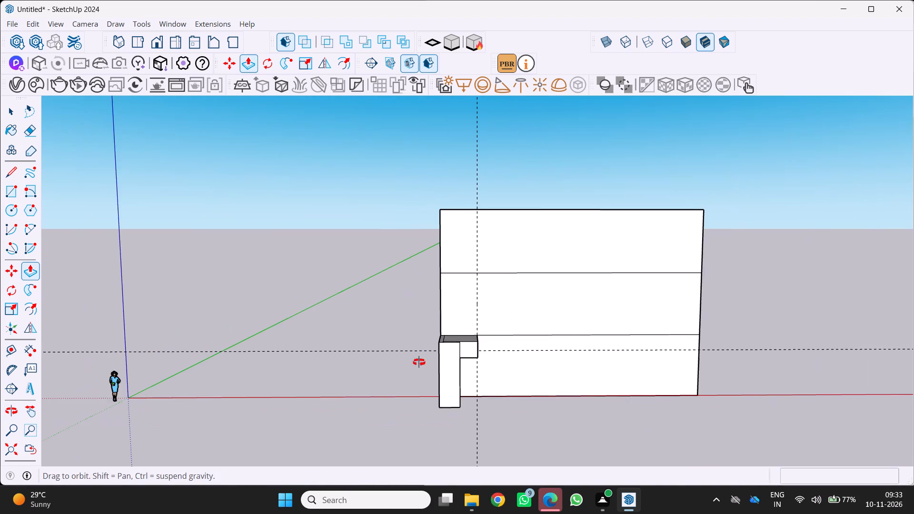
middle_click_drag(419, 362, 375, 415)
scroll(439, 369, "up", 10)
middle_click_drag(435, 348, 368, 403)
scroll(364, 361, "down", 2)
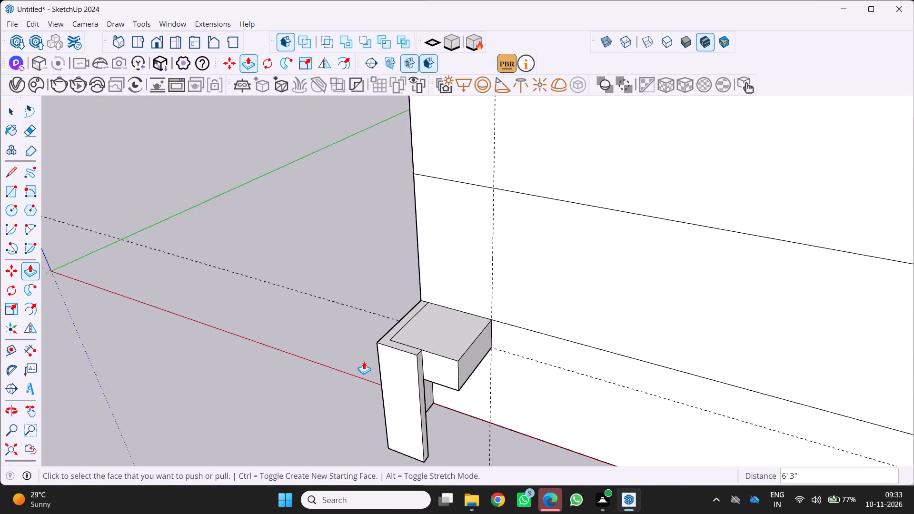
scroll(364, 361, "down", 7)
middle_click_drag(363, 358, 436, 300)
scroll(409, 405, "up", 5)
middle_click_drag(411, 404, 325, 329)
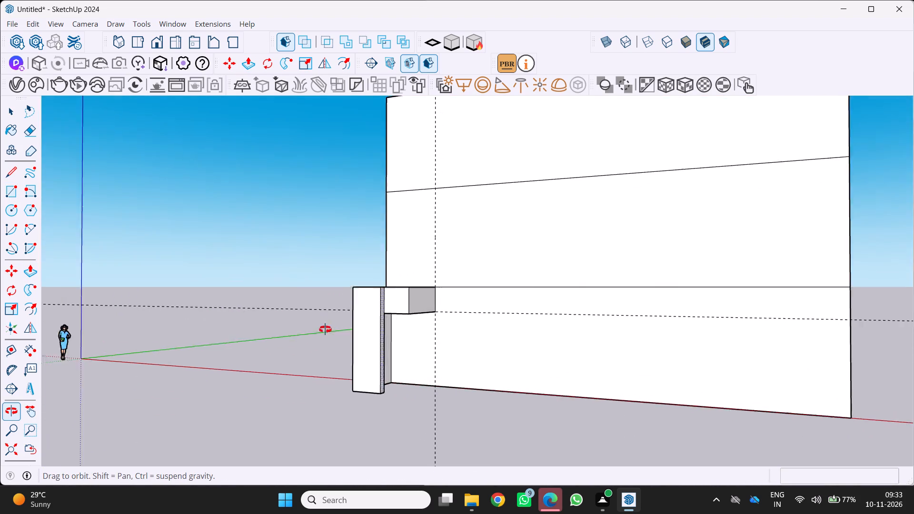
middle_click_drag(325, 329, 528, 285)
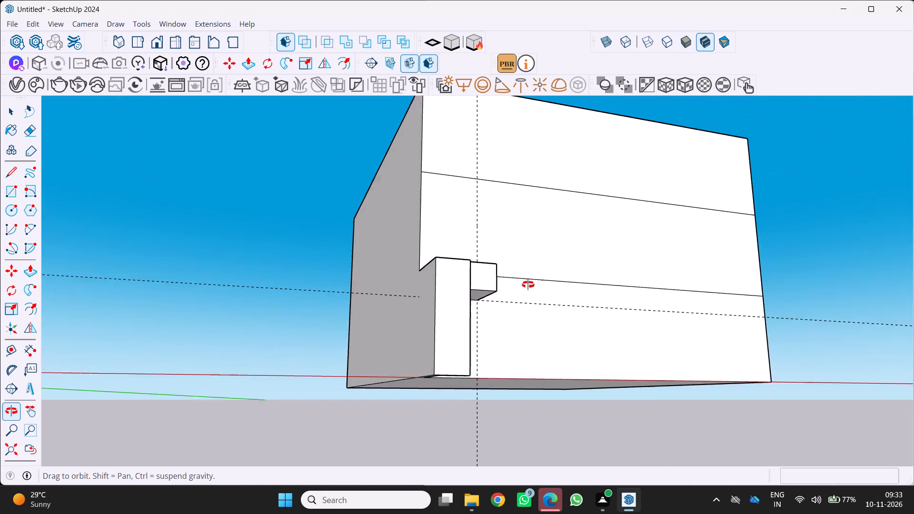
middle_click_drag(528, 285, 429, 342)
scroll(423, 338, "down", 7)
middle_click_drag(426, 348, 372, 393)
scroll(322, 395, "up", 4)
middle_click_drag(314, 389, 230, 369)
scroll(274, 372, "down", 5)
middle_click_drag(285, 372, 443, 325)
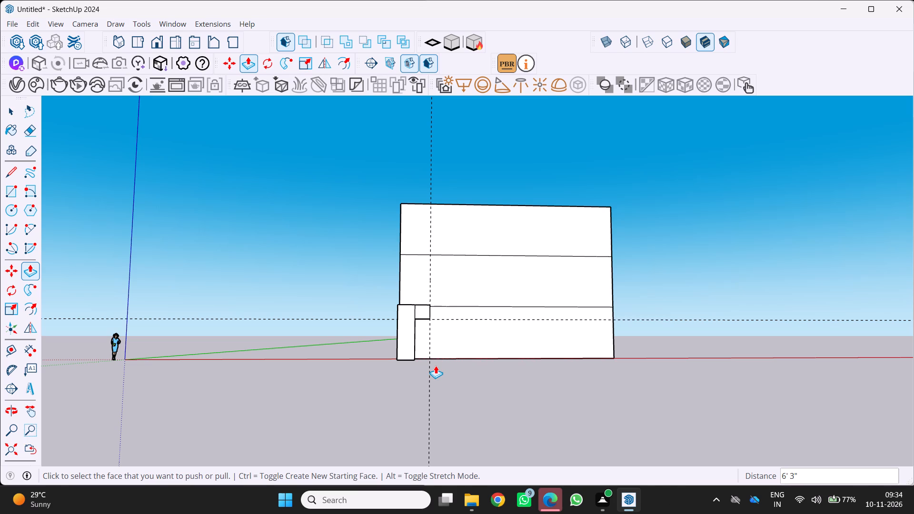
scroll(378, 329, "down", 2)
middle_click_drag(377, 330, 248, 434)
scroll(551, 327, "up", 4)
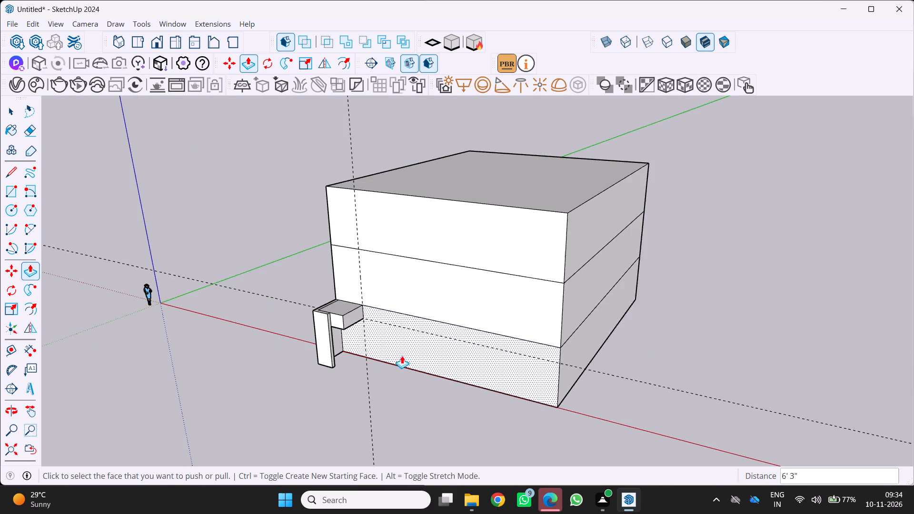
scroll(402, 356, "up", 2)
middle_click_drag(399, 355, 558, 342)
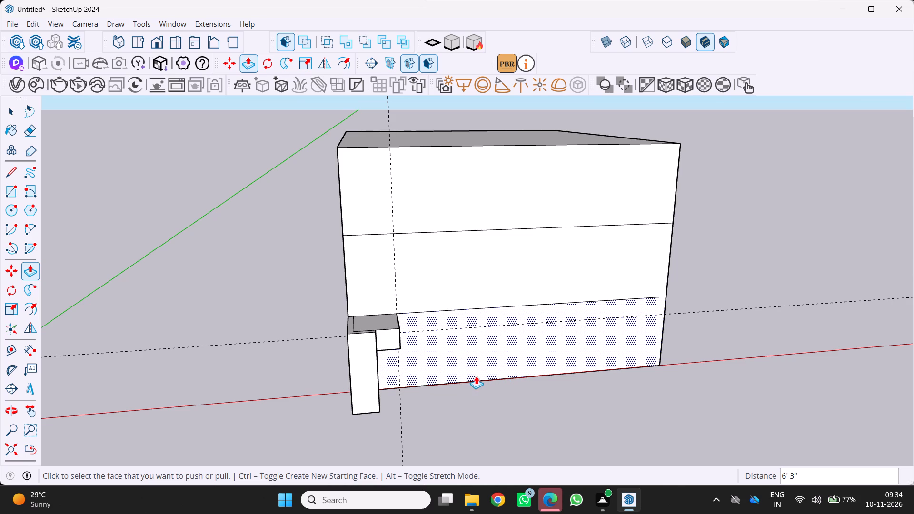
scroll(476, 376, "down", 5)
middle_click_drag(476, 376, 367, 371)
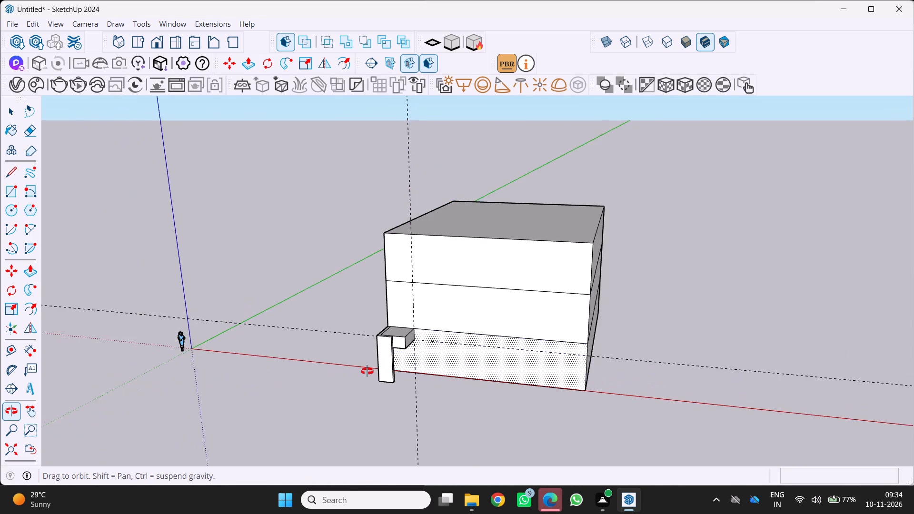
middle_click_drag(367, 371, 361, 372)
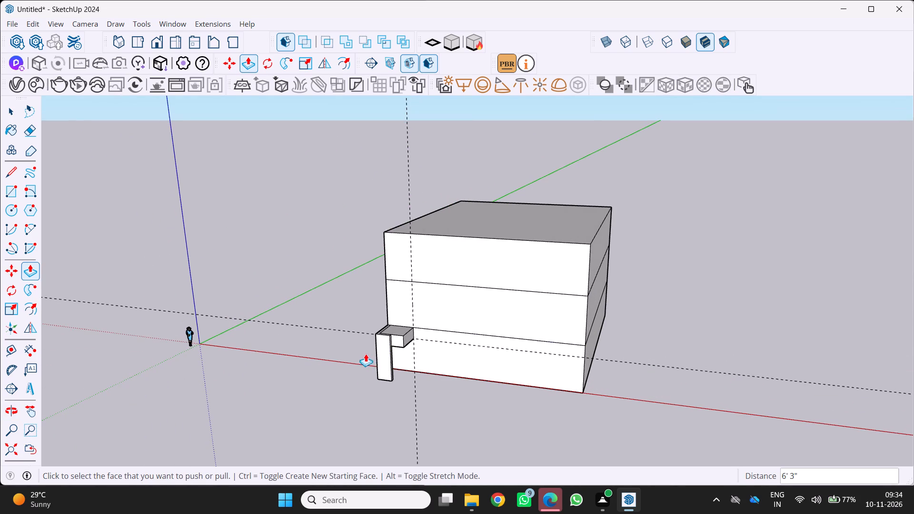
Pull the overhang's front face out another 9", flush with the front of the projecting wall.
scroll(365, 353, "up", 3)
scroll(407, 335, "up", 2)
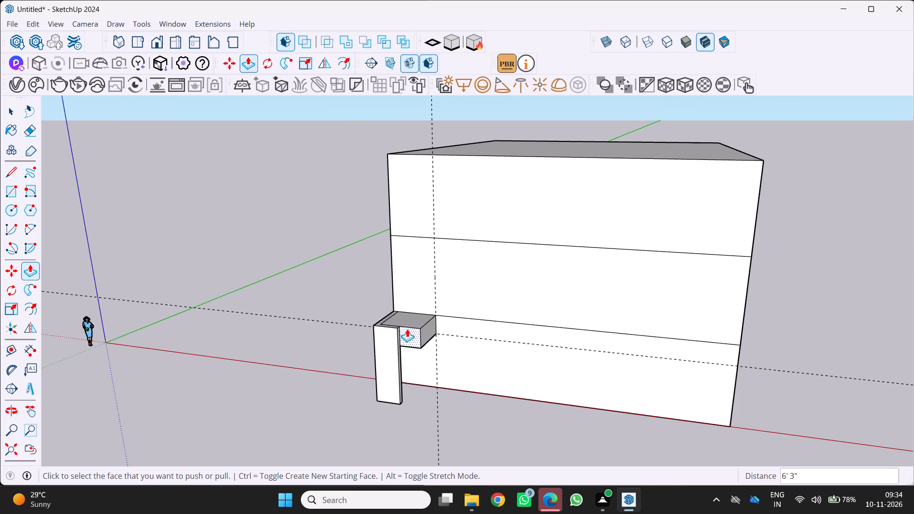
scroll(431, 319, "up", 2)
left_click(398, 343)
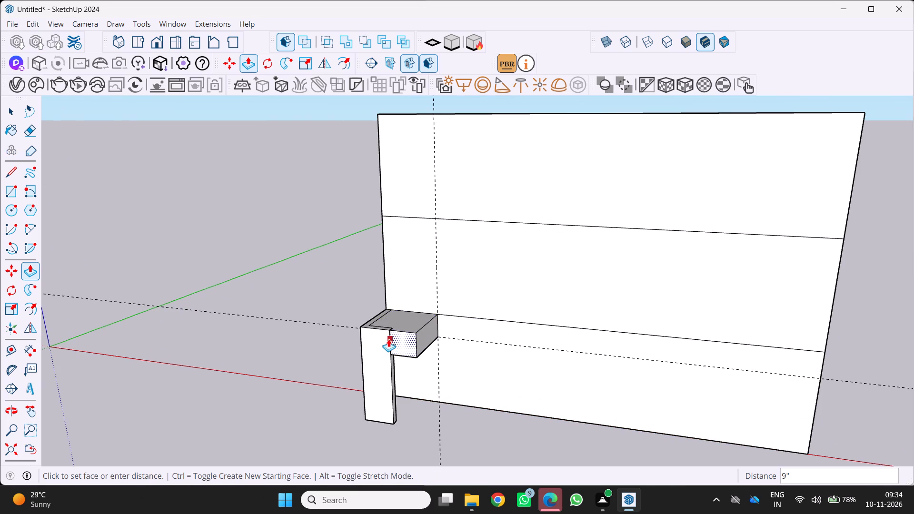
left_click(376, 338)
Erase the leftover seam lines on the front and top faces where the overhang joins the projecting wall.
middle_click_drag(387, 341, 452, 368)
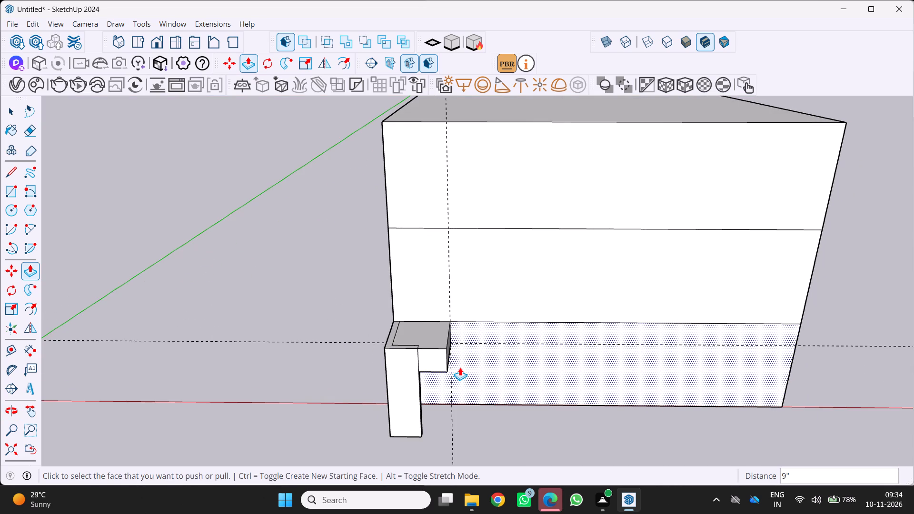
key("e")
scroll(424, 323, "up", 1)
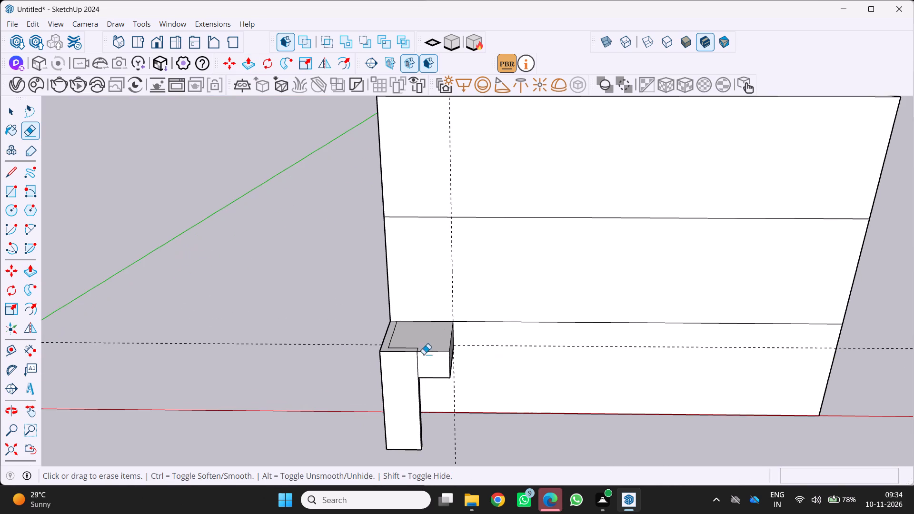
middle_click_drag(342, 372, 336, 411)
scroll(399, 384, "up", 4)
left_click_drag(417, 378, 426, 378)
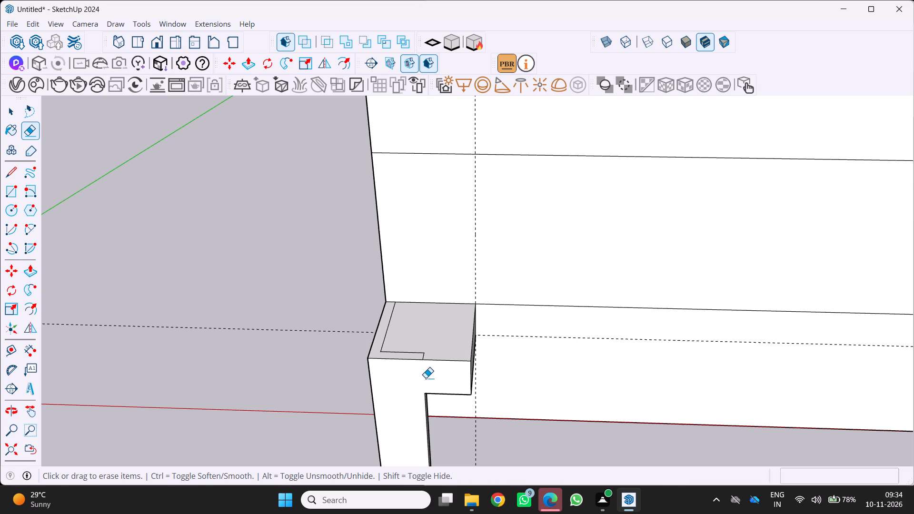
left_click_drag(407, 354, 412, 351)
left_click_drag(381, 343, 394, 346)
left_click(422, 357)
Inspect the joined corner wall and overhang against the whole block from the front and sides.
scroll(420, 344, "down", 6)
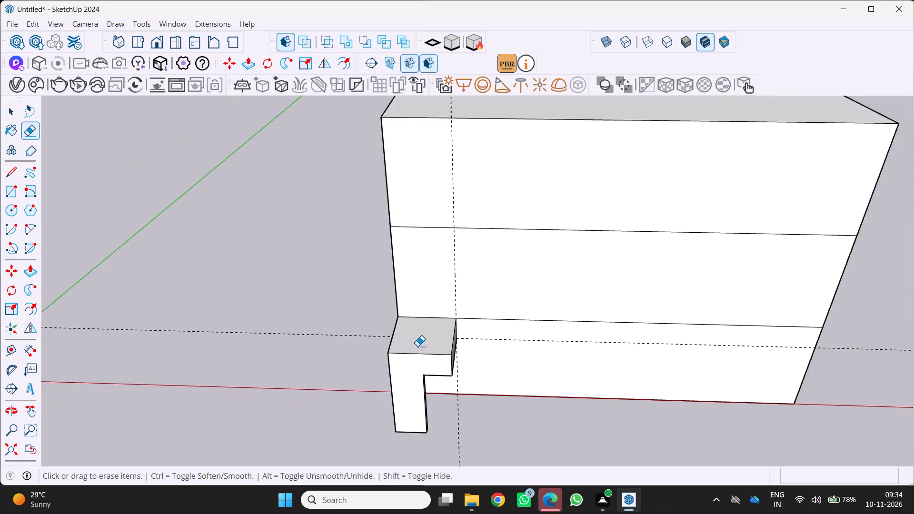
scroll(417, 346, "down", 4)
scroll(405, 356, "up", 1)
middle_click_drag(405, 356, 419, 278)
scroll(417, 412, "up", 5)
middle_click_drag(417, 419, 228, 407)
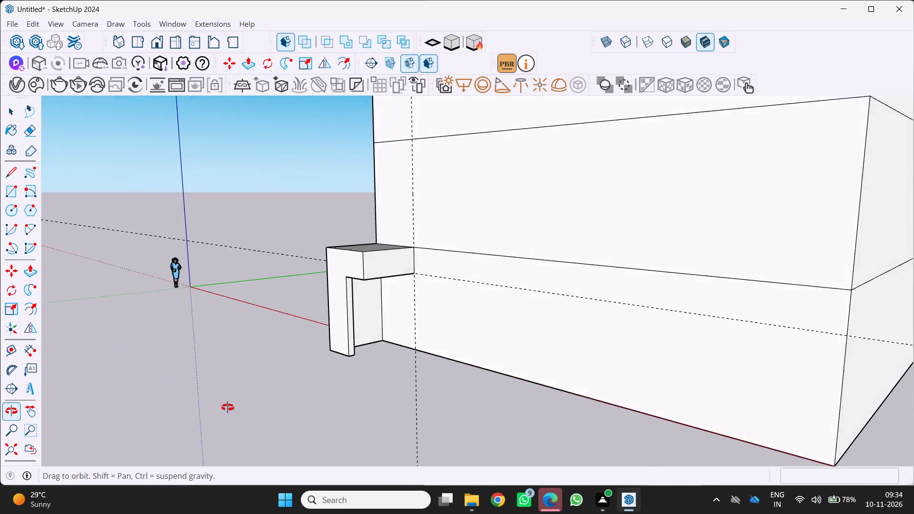
middle_click_drag(228, 407, 460, 405)
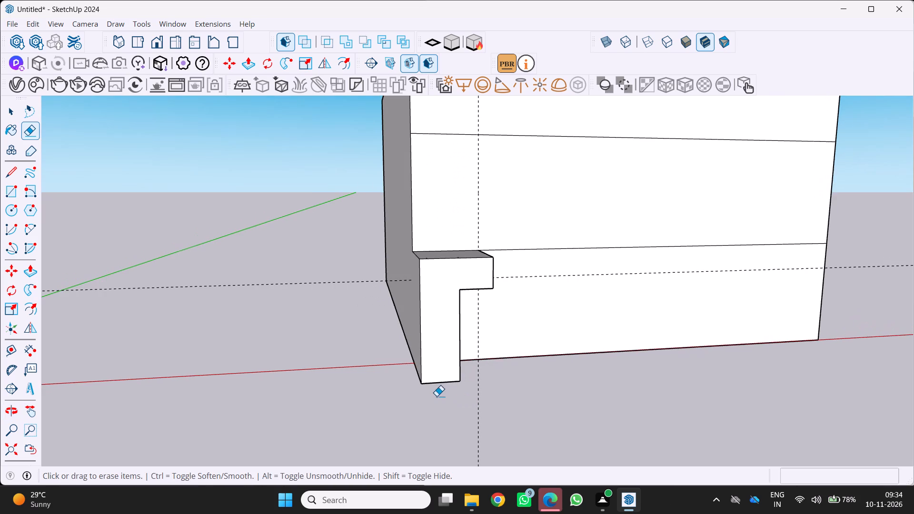
scroll(436, 398, "down", 9)
middle_click_drag(427, 426, 360, 393)
scroll(409, 418, "up", 1)
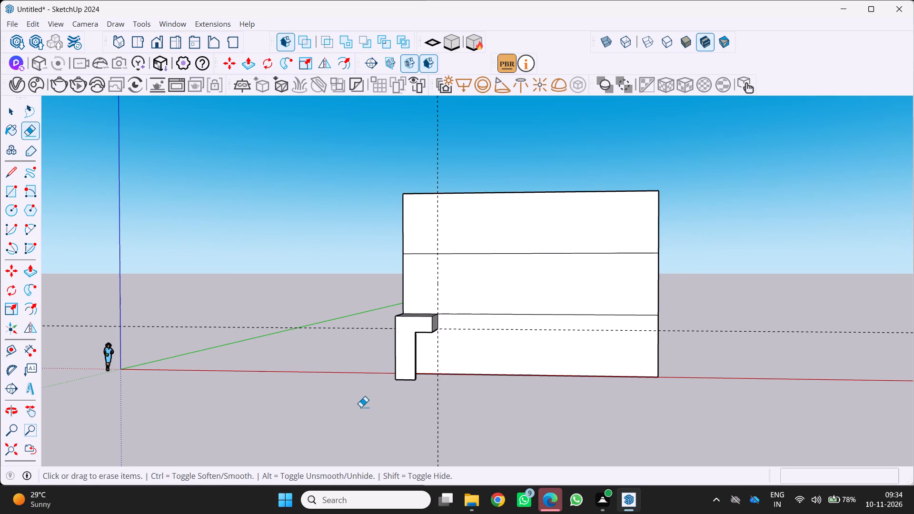
scroll(362, 415, "down", 3)
middle_click_drag(336, 414, 319, 407)
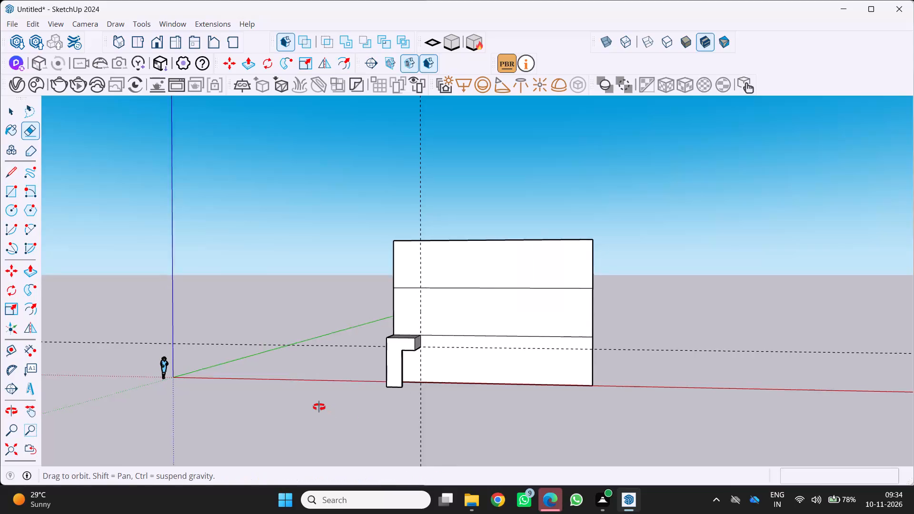
middle_click_drag(319, 407, 312, 404)
scroll(343, 409, "up", 1)
middle_click_drag(350, 402, 408, 392)
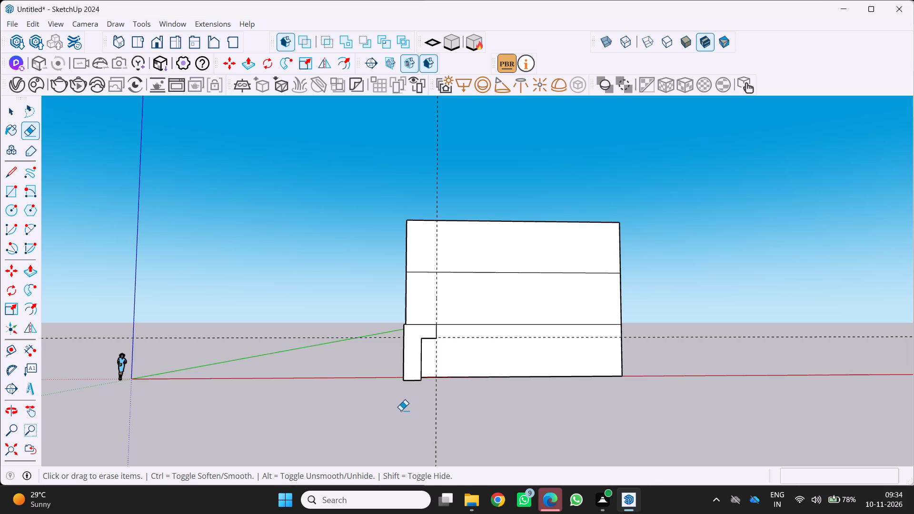
scroll(409, 419, "down", 2)
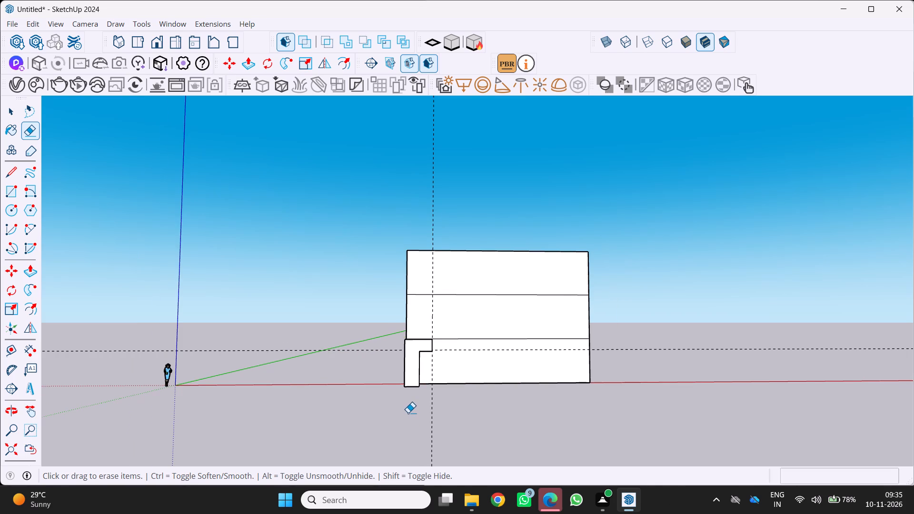
scroll(407, 412, "down", 2)
middle_click_drag(409, 410, 323, 411)
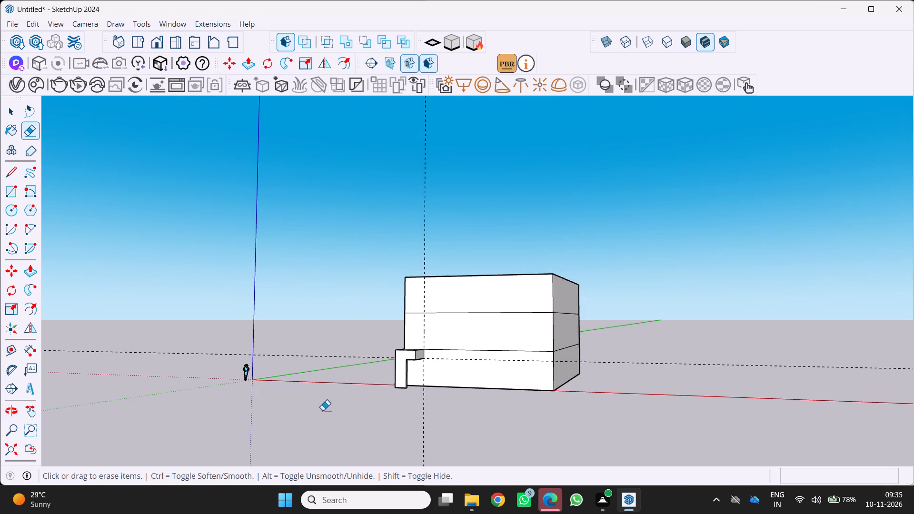
scroll(323, 410, "up", 1)
middle_click_drag(317, 413, 288, 424)
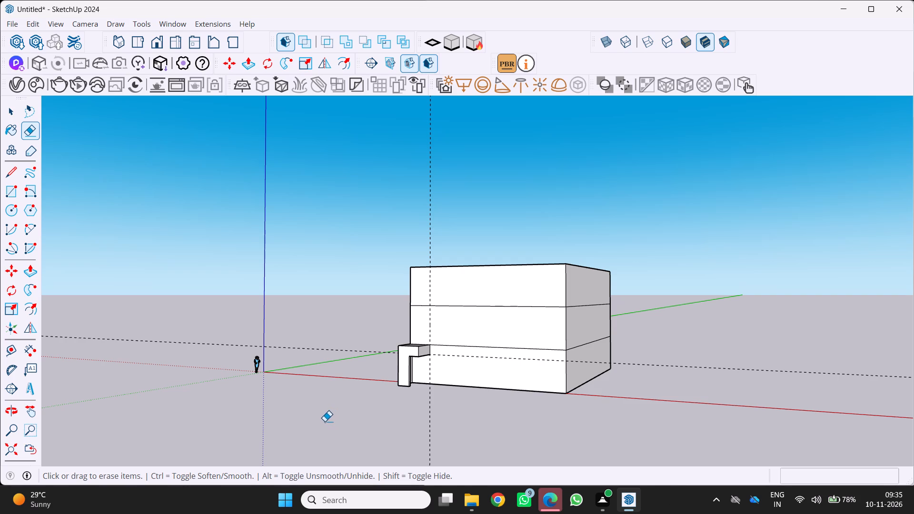
Push/Pull the overhang's free end face 4' further along the front of the block.
scroll(357, 415, "up", 1)
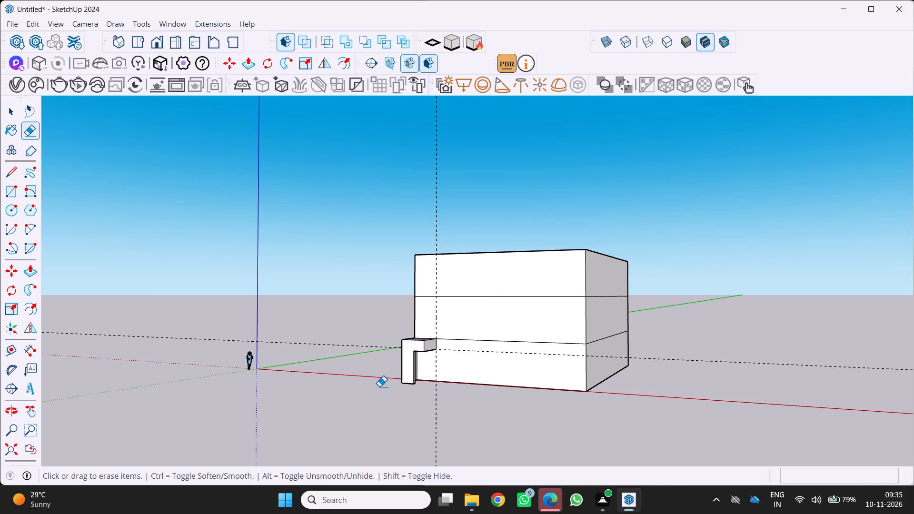
scroll(427, 366, "up", 3)
middle_click_drag(416, 356, 394, 391)
key("p")
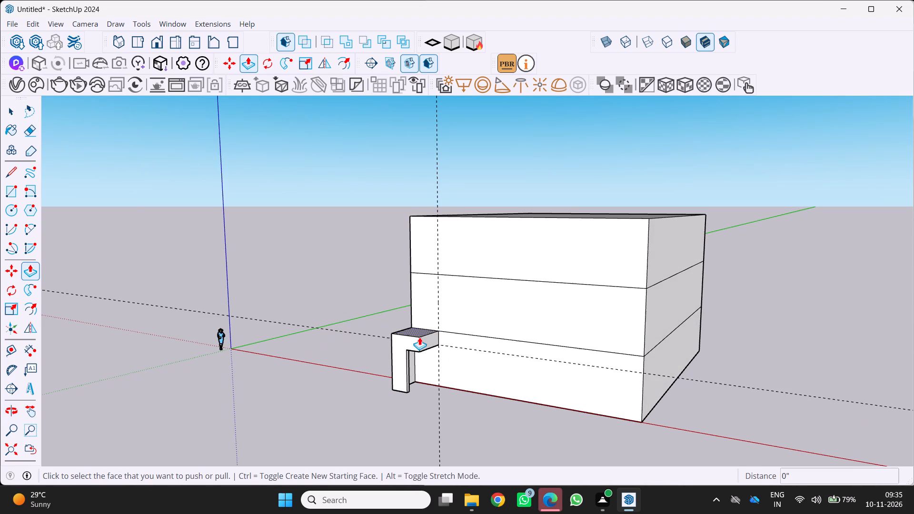
left_click(427, 340)
type("4'")
key("Return")
middle_click_drag(479, 360, 660, 308)
scroll(497, 350, "up", 1)
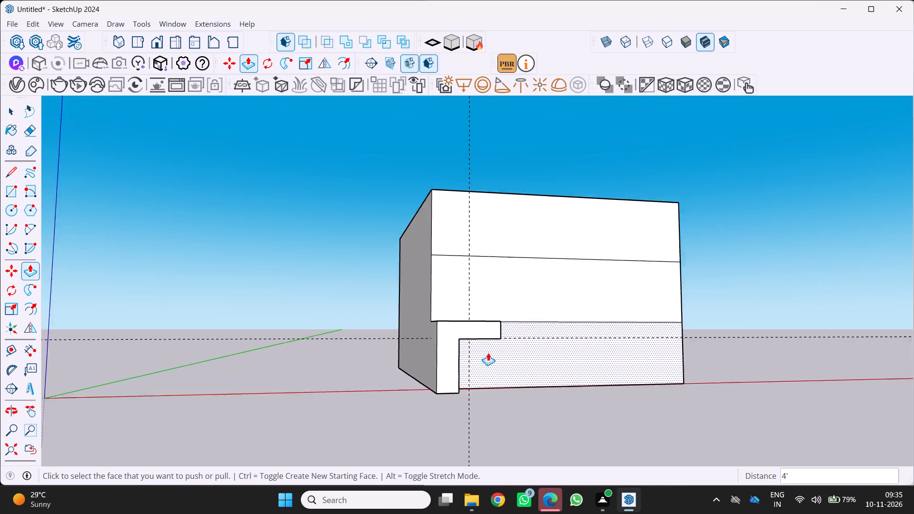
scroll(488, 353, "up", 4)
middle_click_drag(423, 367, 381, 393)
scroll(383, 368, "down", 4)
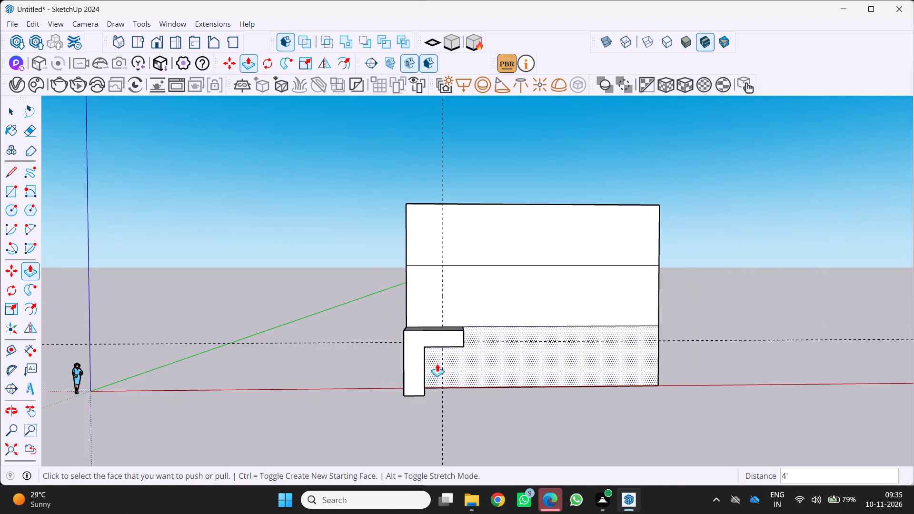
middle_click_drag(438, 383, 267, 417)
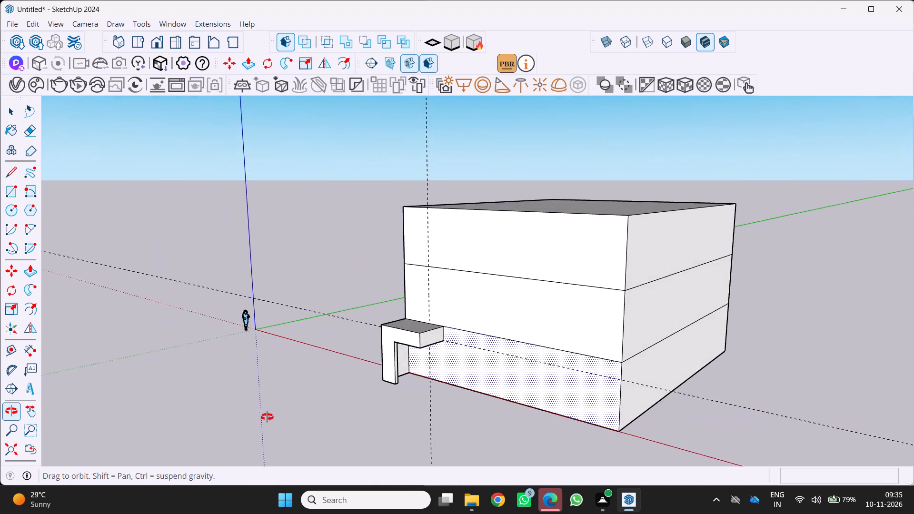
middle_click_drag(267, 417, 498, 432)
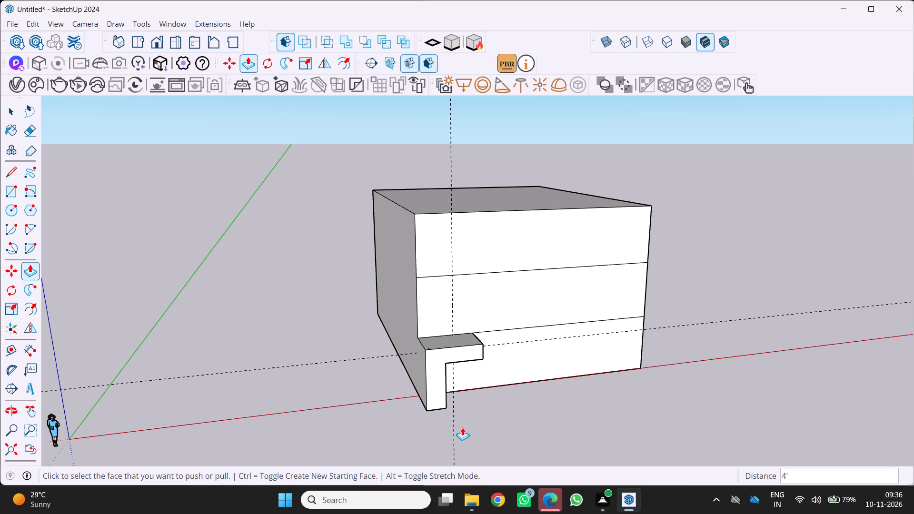
Place a vertical guide on the ground-storey front, 17' from the inner corner where the projecting wall meets the block.
middle_click_drag(458, 421, 400, 397)
scroll(456, 421, "up", 1)
scroll(423, 378, "up", 2)
middle_click_drag(412, 385, 378, 403)
scroll(407, 388, "up", 1)
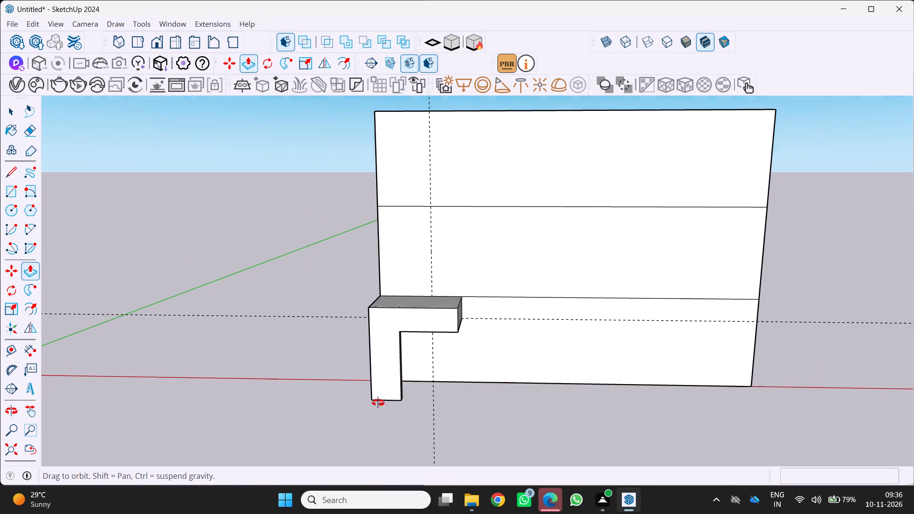
middle_click_drag(378, 403, 375, 403)
scroll(387, 374, "up", 4)
middle_click_drag(451, 357, 371, 360)
scroll(370, 357, "up", 1)
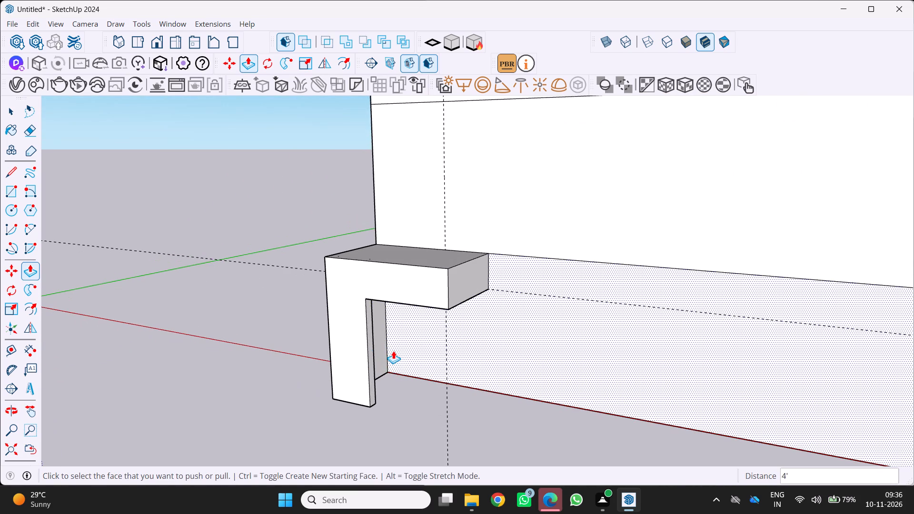
key("t")
left_click(387, 326)
scroll(520, 335, "down", 3)
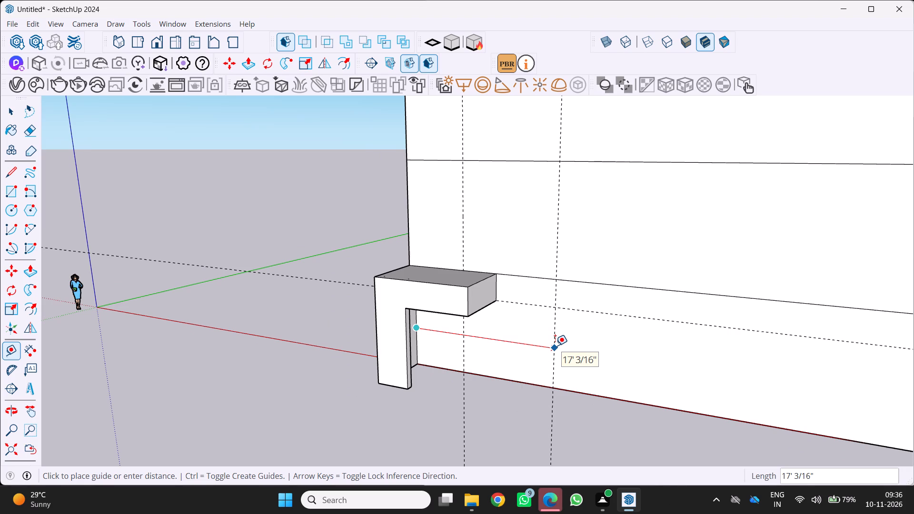
key("1")
key("7")
key("apostrophe")
key("Return")
scroll(608, 356, "down", 1)
middle_click_drag(609, 364, 609, 365)
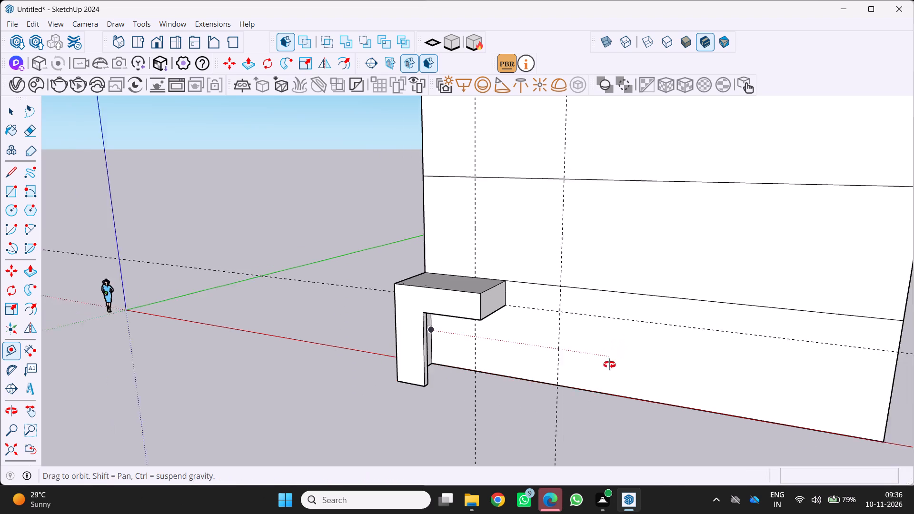
middle_click_drag(609, 365, 674, 329)
key("space")
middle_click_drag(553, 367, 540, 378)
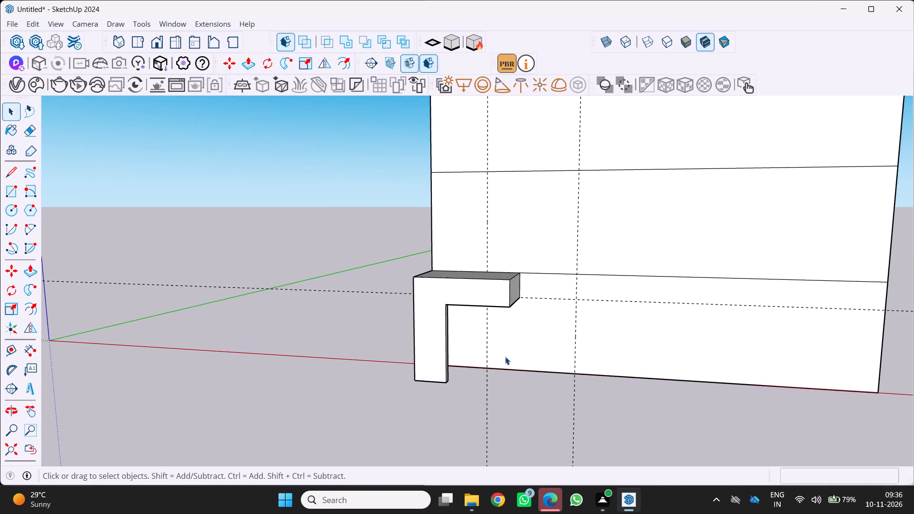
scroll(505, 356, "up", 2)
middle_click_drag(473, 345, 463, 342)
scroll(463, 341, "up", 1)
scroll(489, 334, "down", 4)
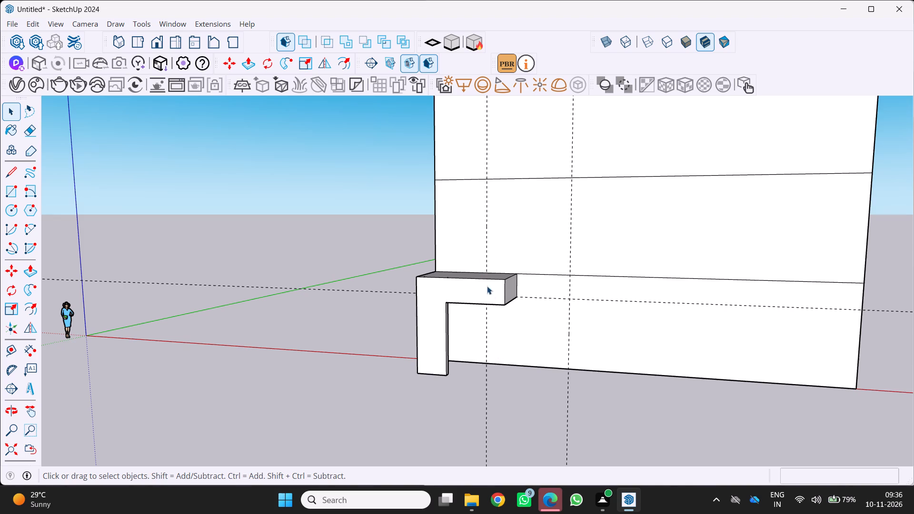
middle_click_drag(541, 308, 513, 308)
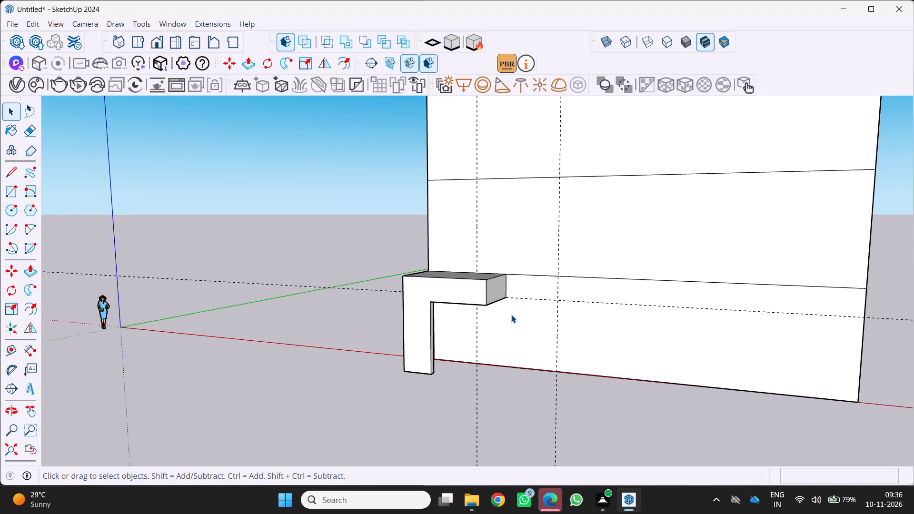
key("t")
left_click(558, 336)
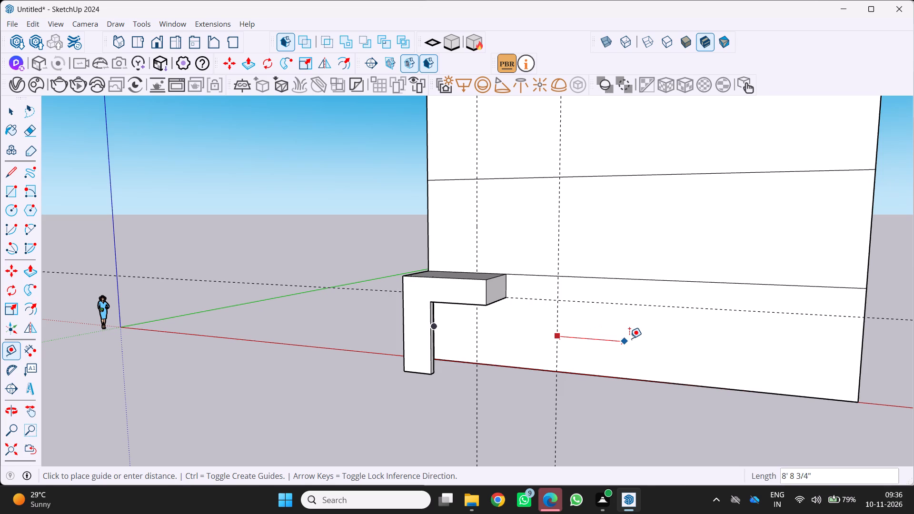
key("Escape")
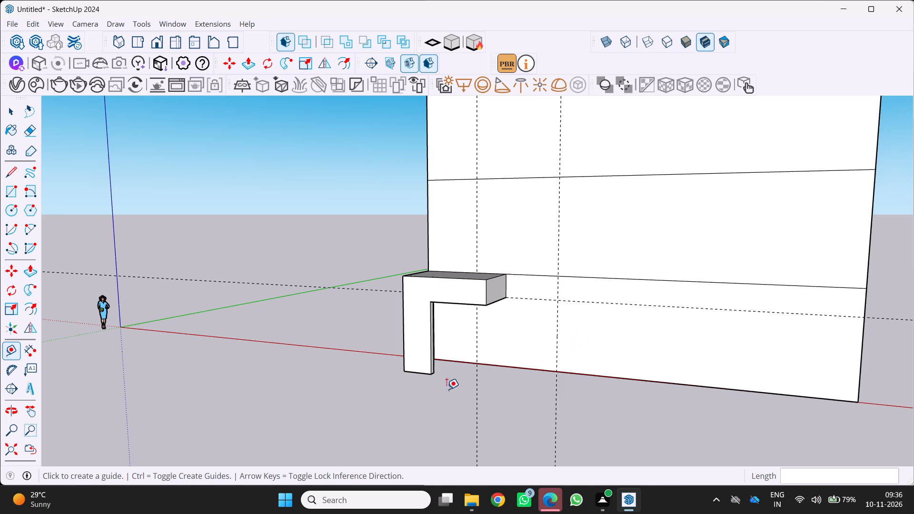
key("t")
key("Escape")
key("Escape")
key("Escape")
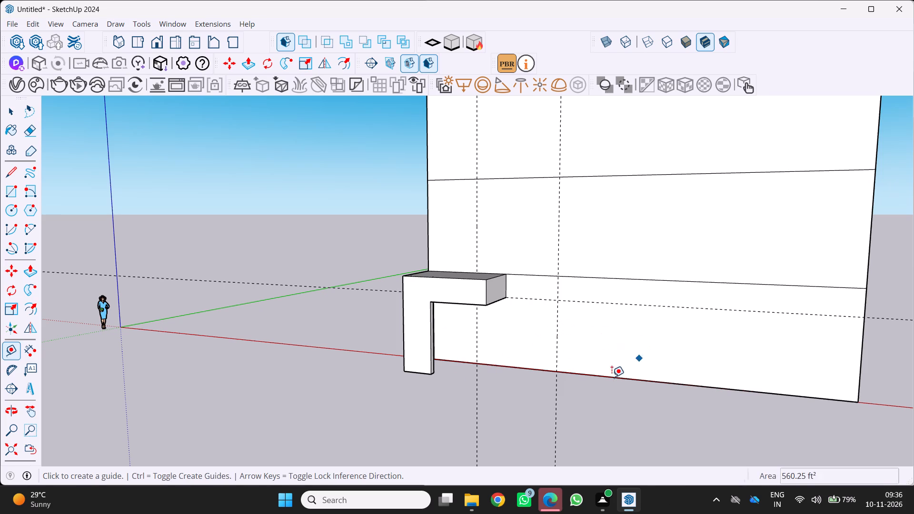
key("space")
Place a second vertical guide on the front face, 12' beyond the guide just made, away from the projecting wall.
key("t")
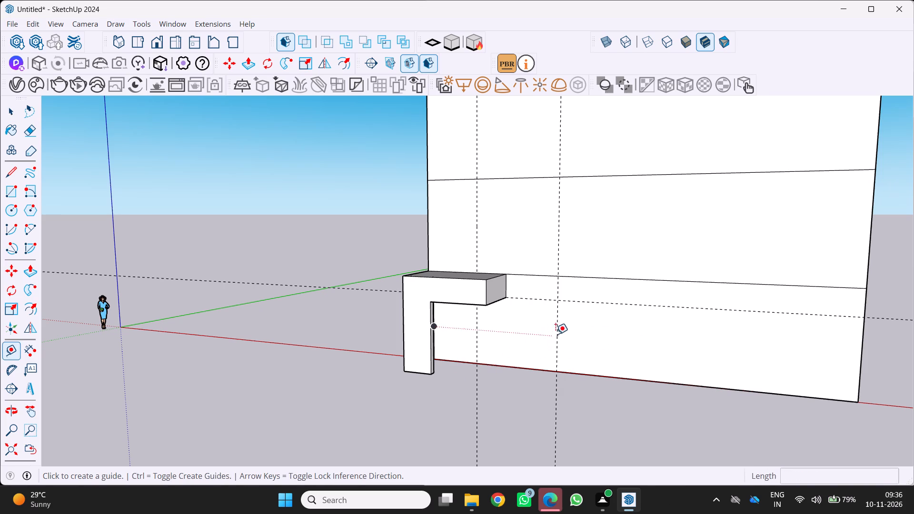
left_click(557, 328)
type("12'")
key("Return")
key("F3")
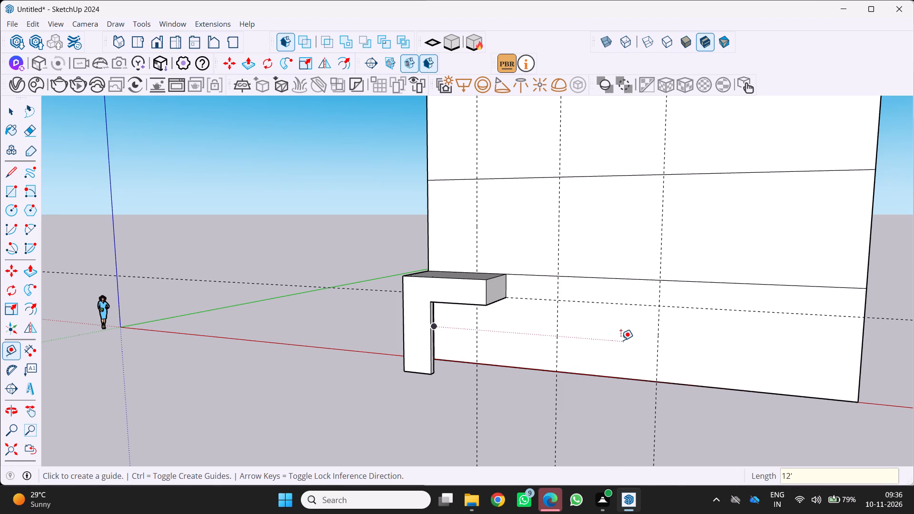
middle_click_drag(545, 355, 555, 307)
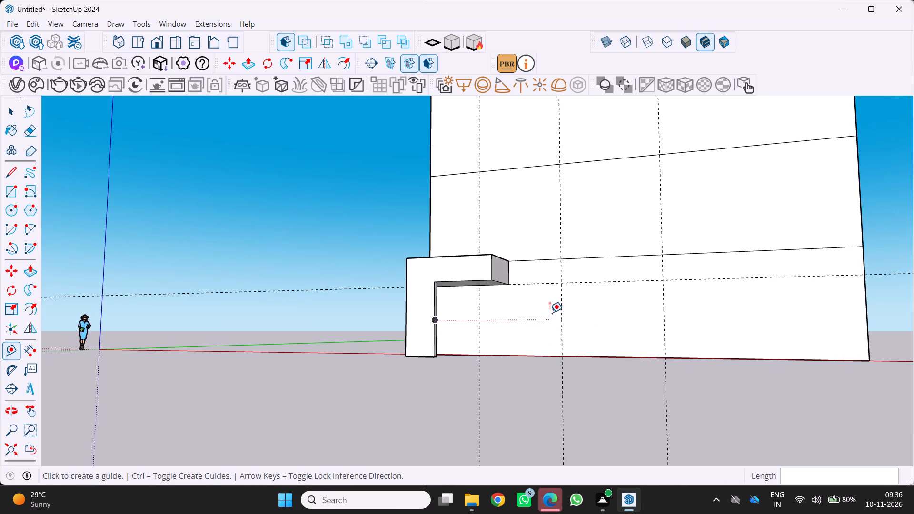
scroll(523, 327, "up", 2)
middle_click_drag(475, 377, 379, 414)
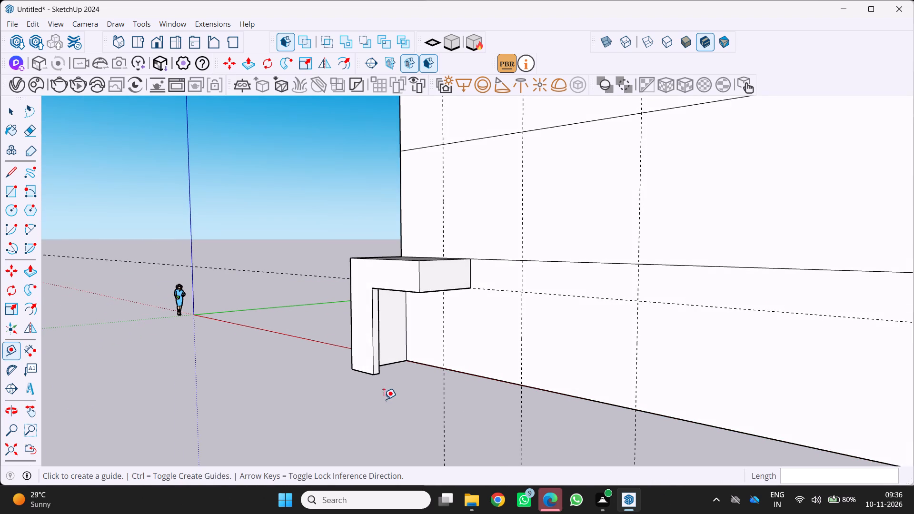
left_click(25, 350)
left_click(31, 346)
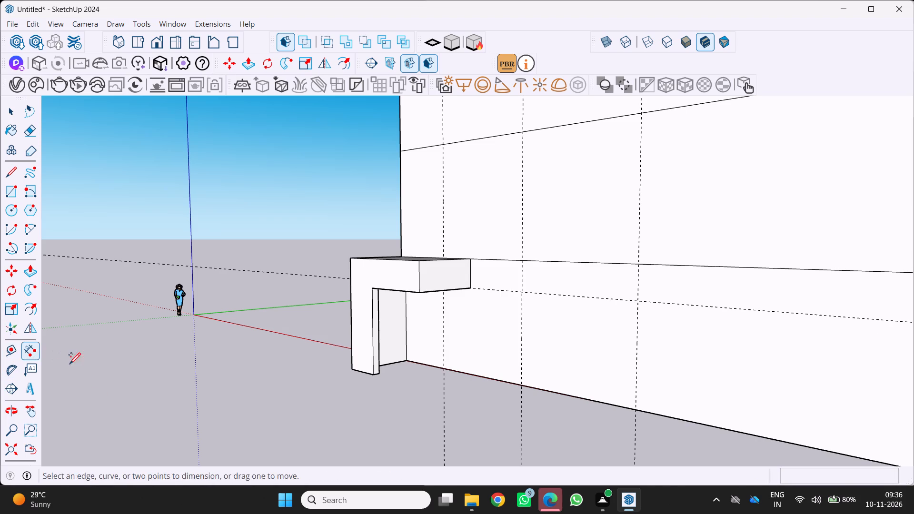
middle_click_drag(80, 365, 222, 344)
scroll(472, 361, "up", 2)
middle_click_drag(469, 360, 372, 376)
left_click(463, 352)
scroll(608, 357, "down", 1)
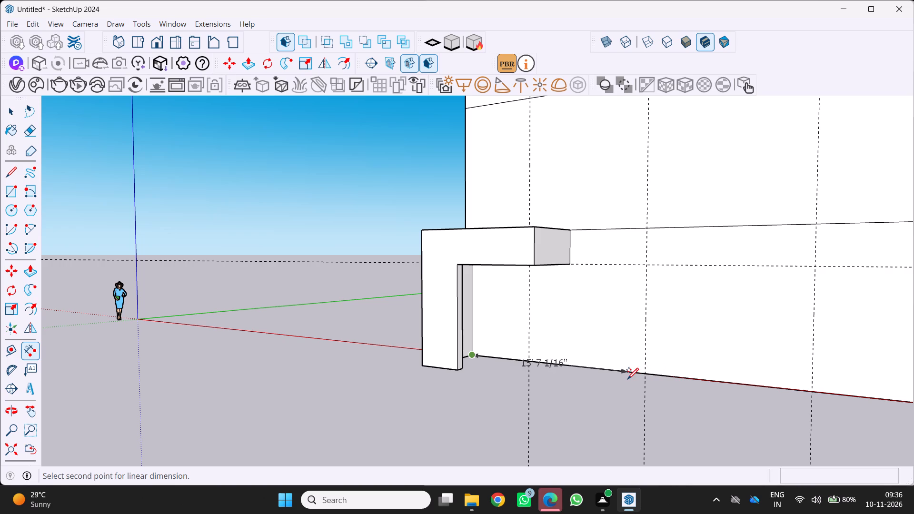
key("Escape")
Erase the old vertical guide nearest the projecting wall and the horizontal guide running along the ground-storey front.
scroll(626, 382, "down", 1)
middle_click_drag(626, 384, 668, 385)
scroll(654, 375, "down", 4)
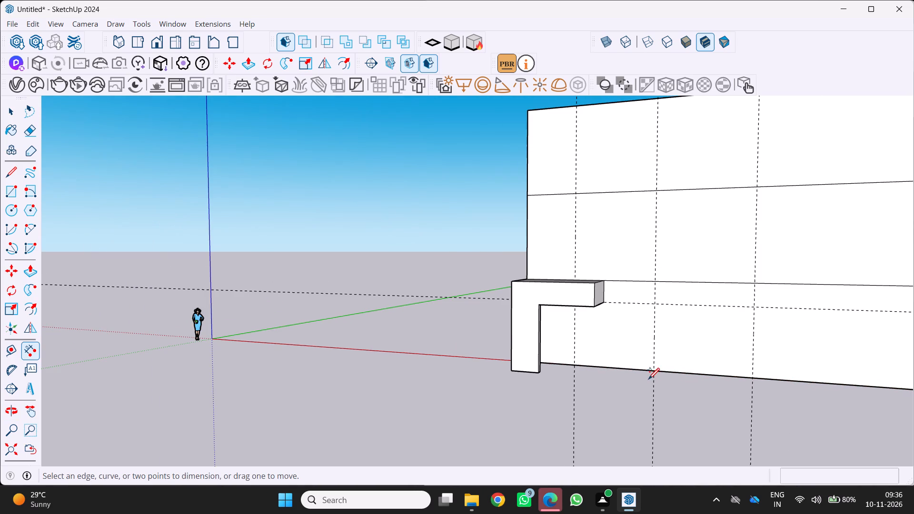
scroll(655, 373, "down", 2)
middle_click_drag(650, 373, 618, 379)
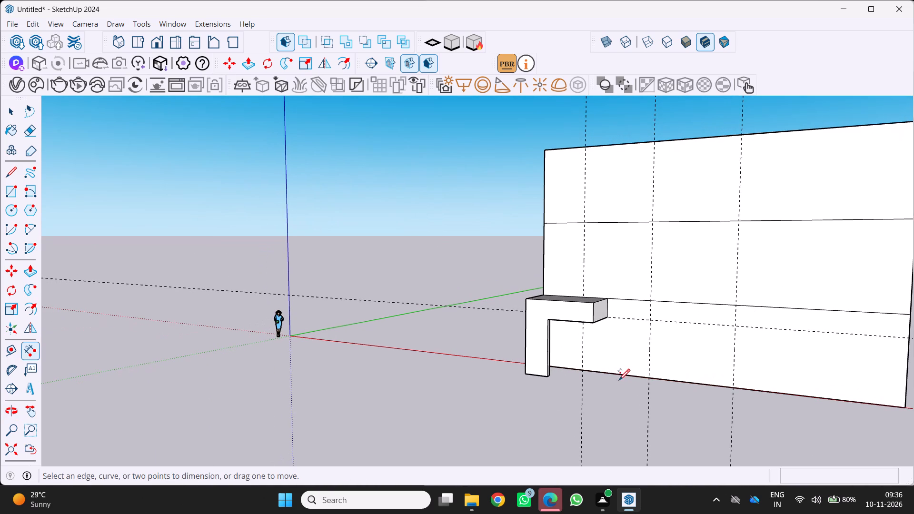
scroll(614, 376, "down", 1)
middle_click(614, 376)
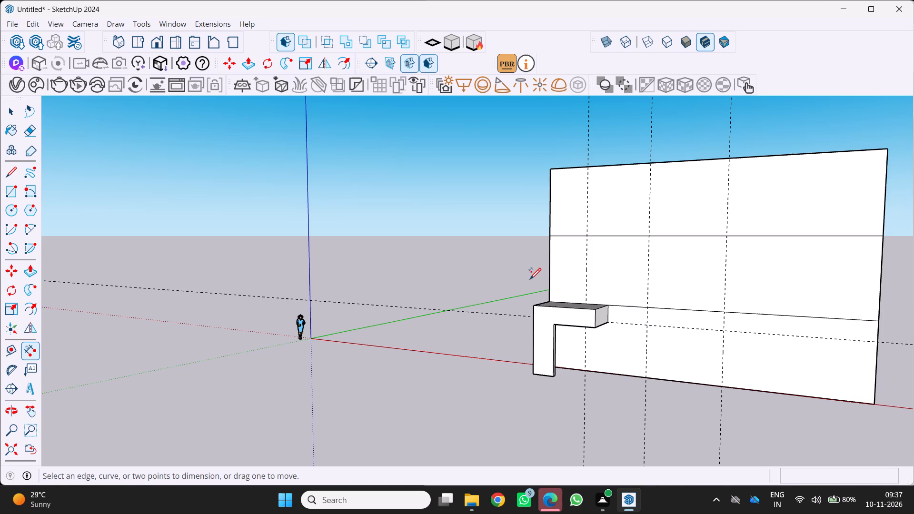
key("e")
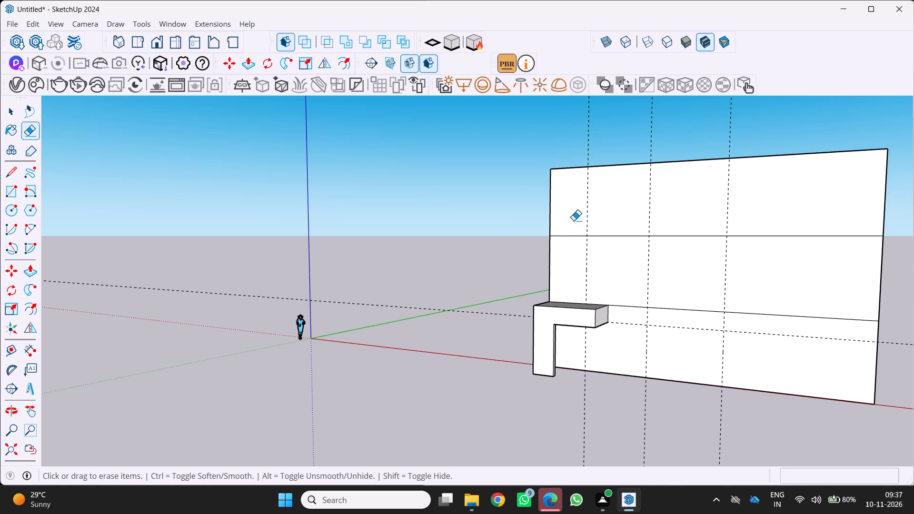
left_click(589, 207)
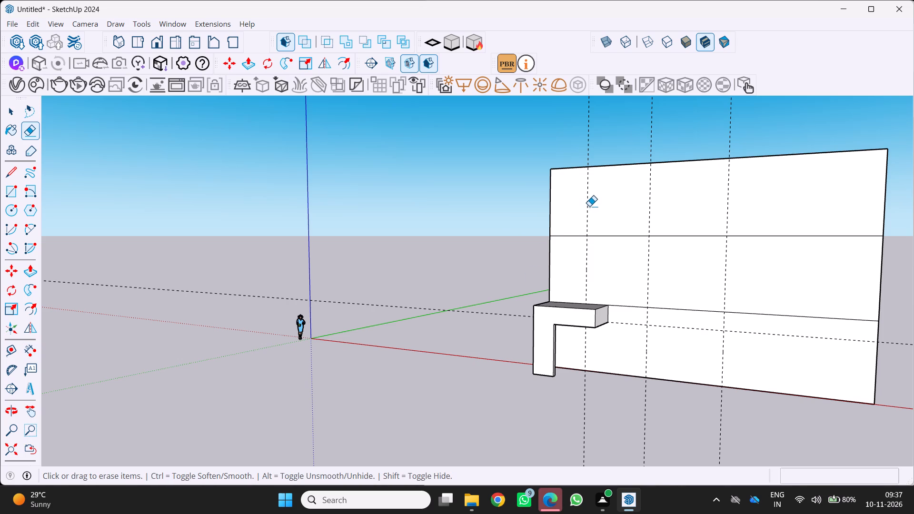
left_click(589, 203)
left_click(587, 201)
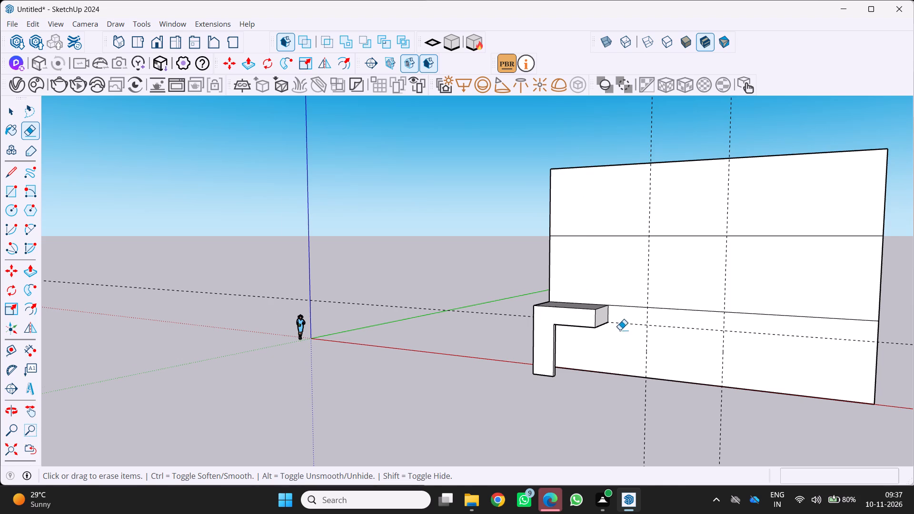
scroll(620, 330, "up", 3)
left_click(625, 319)
Draw a 12' by 12' rectangle on the ground-storey front between the two vertical guides, from the floor line to the ground.
scroll(619, 325, "down", 7)
middle_click_drag(606, 326, 615, 319)
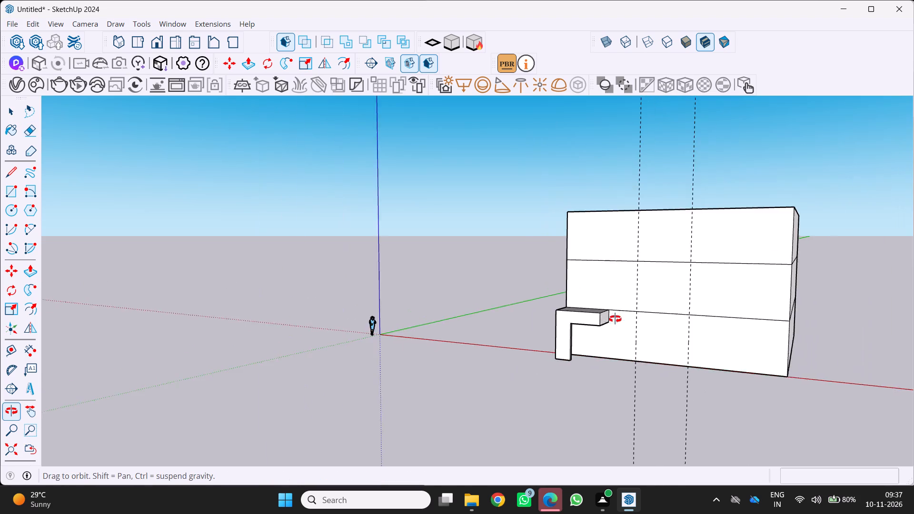
middle_click_drag(615, 319, 651, 298)
scroll(639, 339, "up", 1)
middle_click_drag(639, 339, 596, 364)
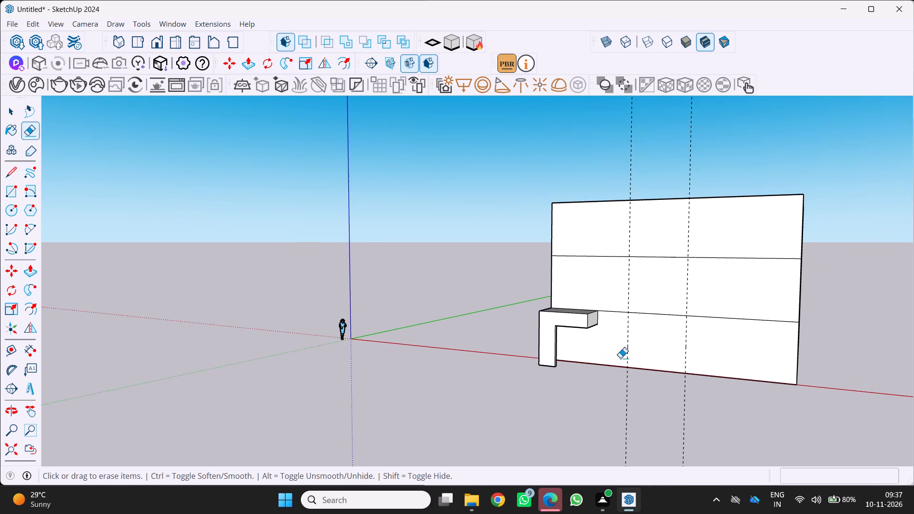
key("r")
scroll(663, 338, "up", 4)
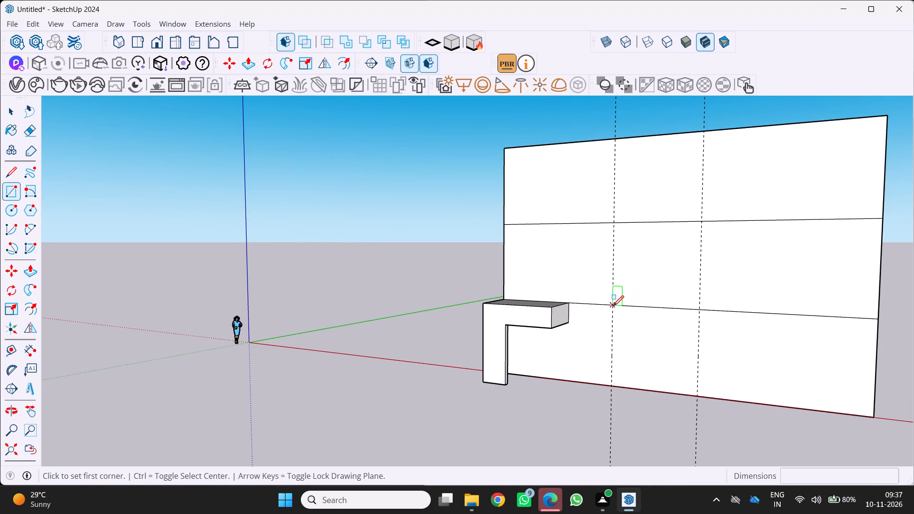
left_click(614, 306)
scroll(644, 357, "down", 4)
scroll(677, 381, "up", 3)
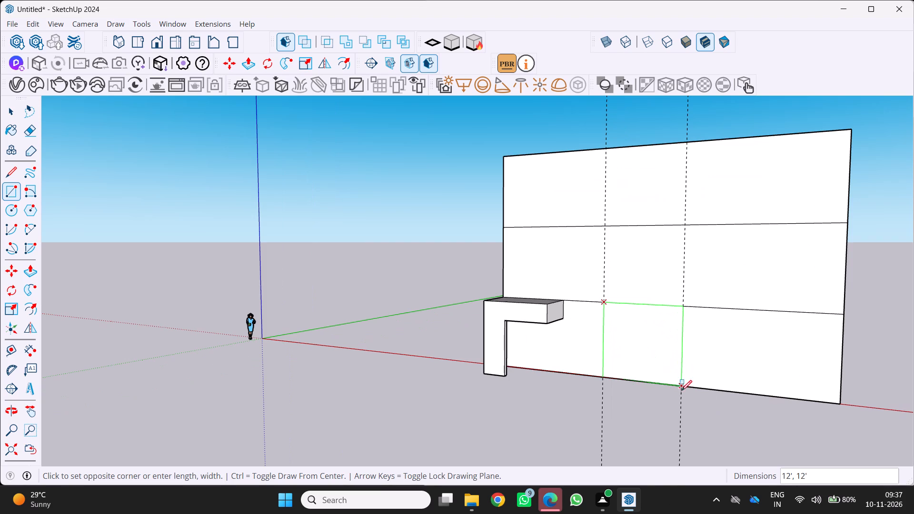
left_click(681, 389)
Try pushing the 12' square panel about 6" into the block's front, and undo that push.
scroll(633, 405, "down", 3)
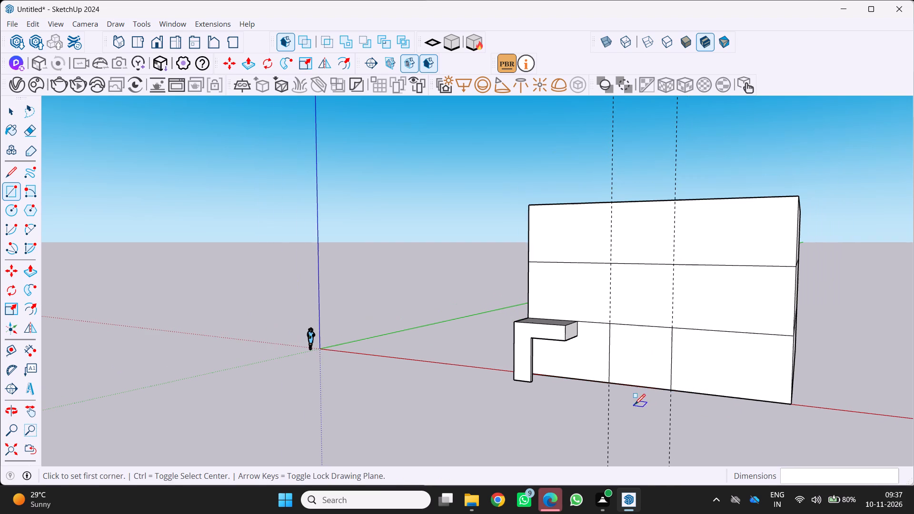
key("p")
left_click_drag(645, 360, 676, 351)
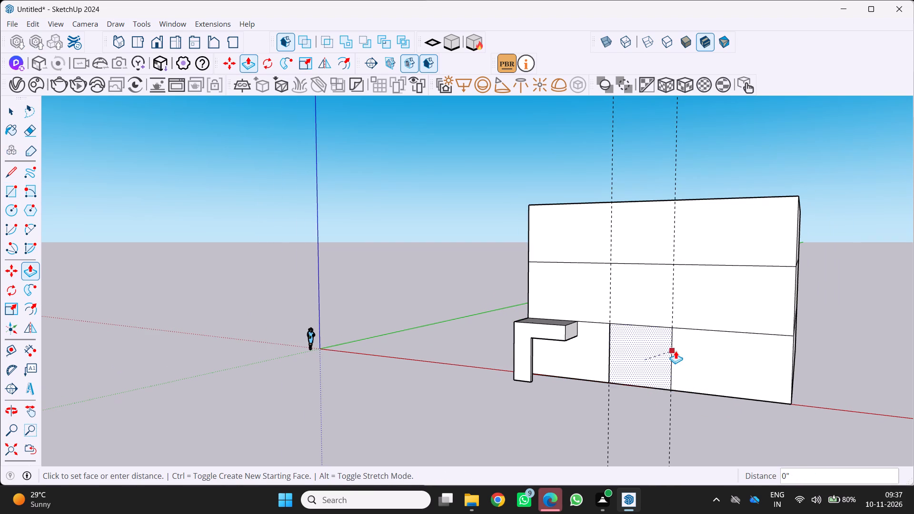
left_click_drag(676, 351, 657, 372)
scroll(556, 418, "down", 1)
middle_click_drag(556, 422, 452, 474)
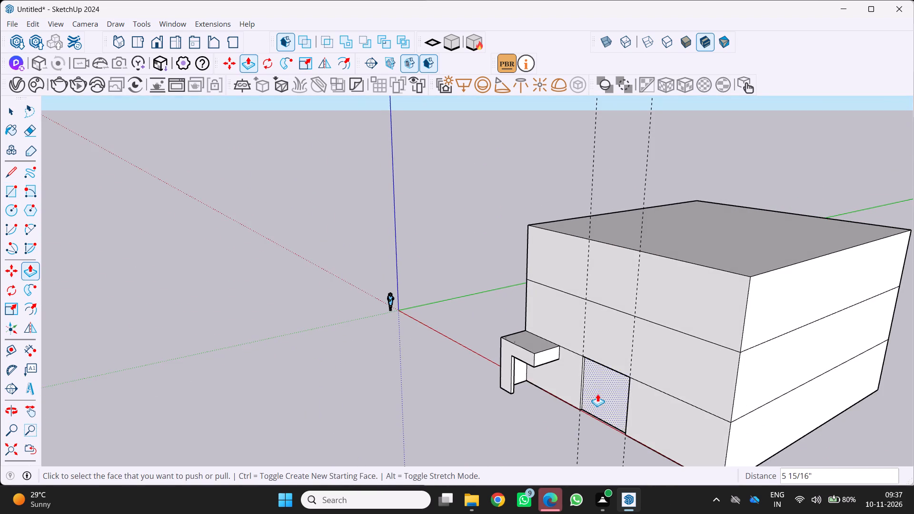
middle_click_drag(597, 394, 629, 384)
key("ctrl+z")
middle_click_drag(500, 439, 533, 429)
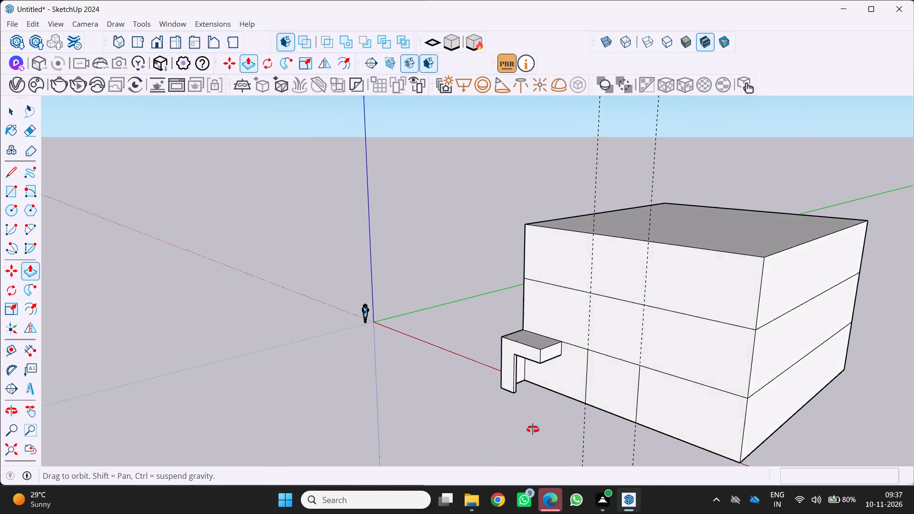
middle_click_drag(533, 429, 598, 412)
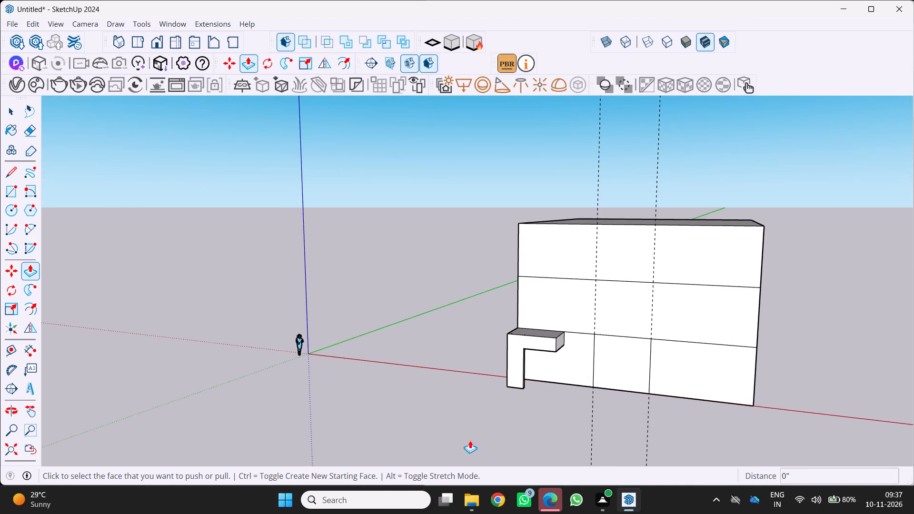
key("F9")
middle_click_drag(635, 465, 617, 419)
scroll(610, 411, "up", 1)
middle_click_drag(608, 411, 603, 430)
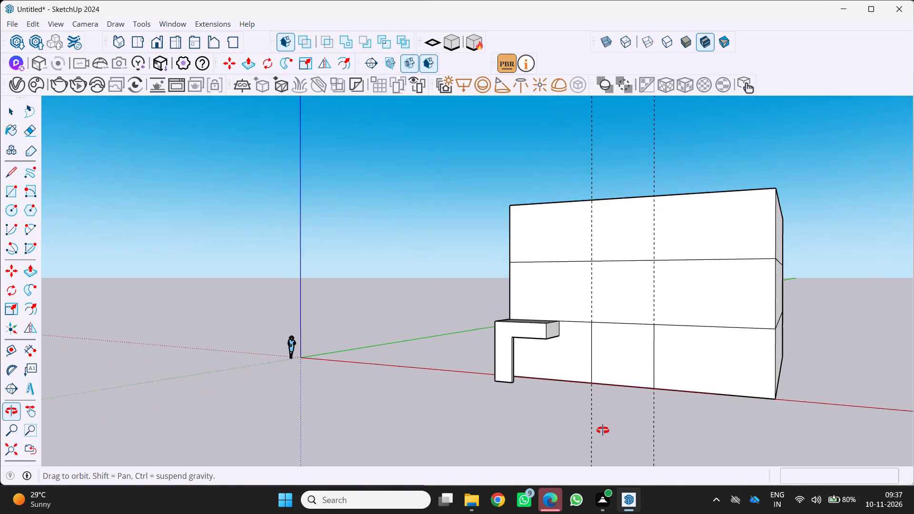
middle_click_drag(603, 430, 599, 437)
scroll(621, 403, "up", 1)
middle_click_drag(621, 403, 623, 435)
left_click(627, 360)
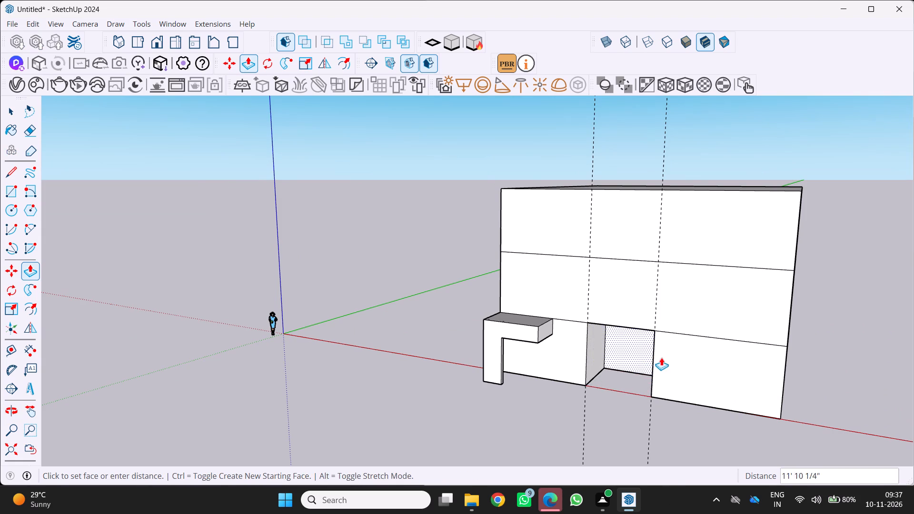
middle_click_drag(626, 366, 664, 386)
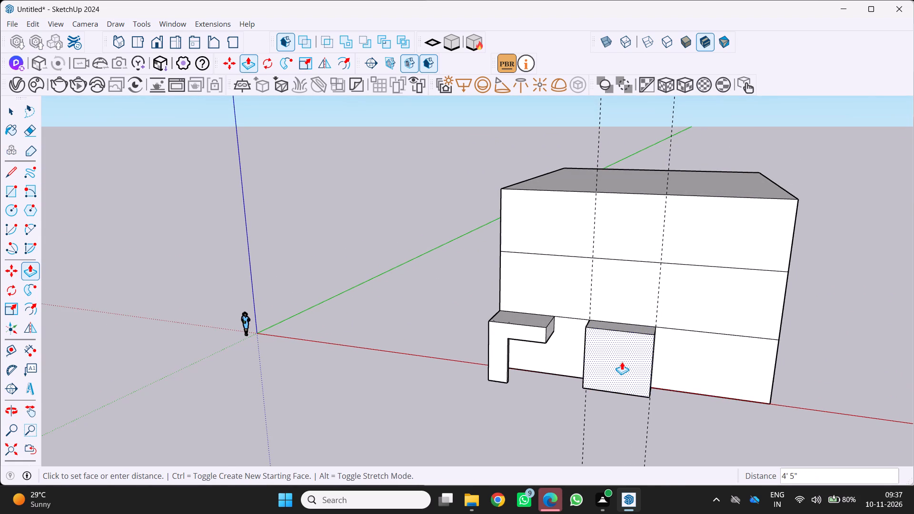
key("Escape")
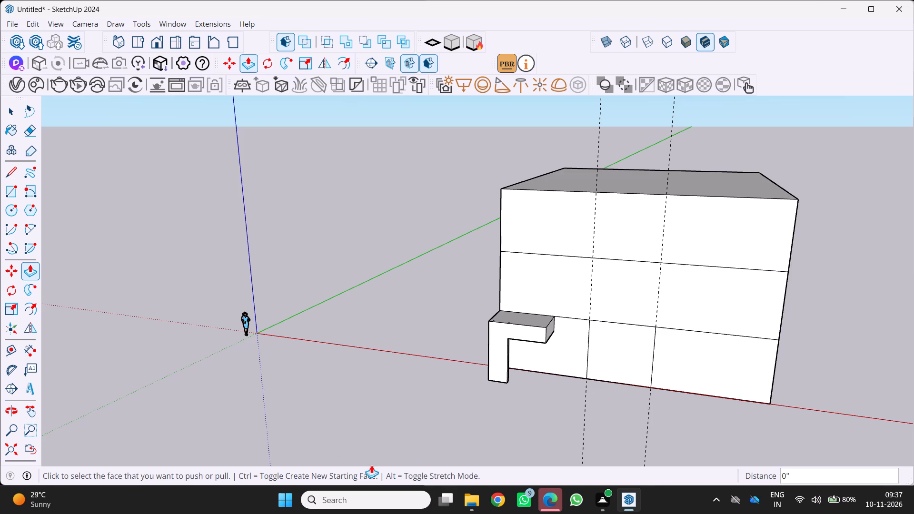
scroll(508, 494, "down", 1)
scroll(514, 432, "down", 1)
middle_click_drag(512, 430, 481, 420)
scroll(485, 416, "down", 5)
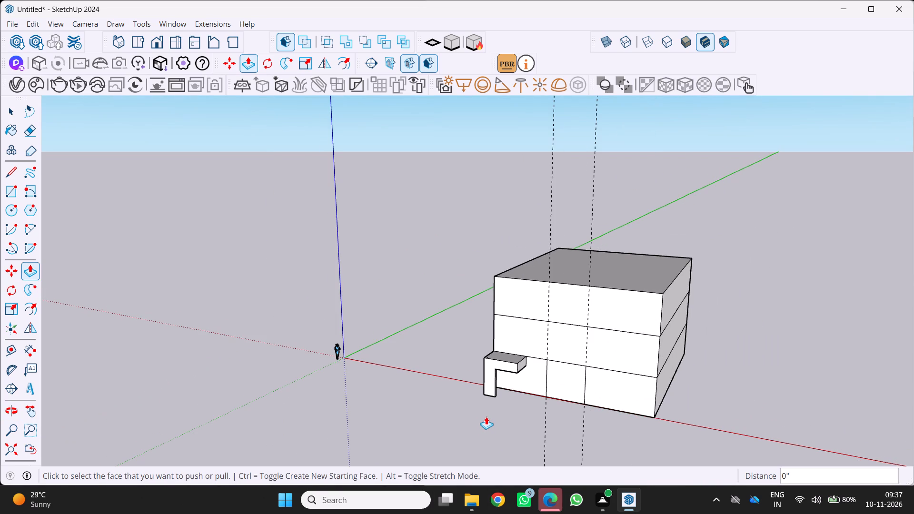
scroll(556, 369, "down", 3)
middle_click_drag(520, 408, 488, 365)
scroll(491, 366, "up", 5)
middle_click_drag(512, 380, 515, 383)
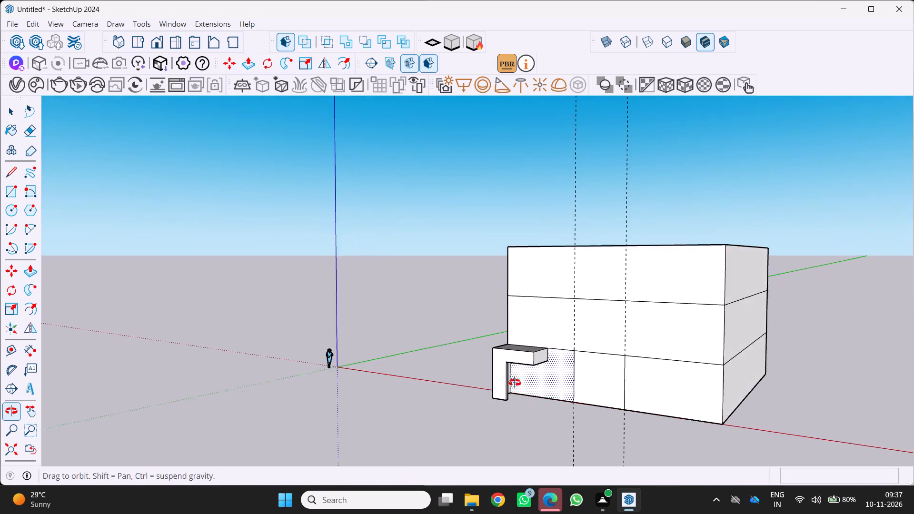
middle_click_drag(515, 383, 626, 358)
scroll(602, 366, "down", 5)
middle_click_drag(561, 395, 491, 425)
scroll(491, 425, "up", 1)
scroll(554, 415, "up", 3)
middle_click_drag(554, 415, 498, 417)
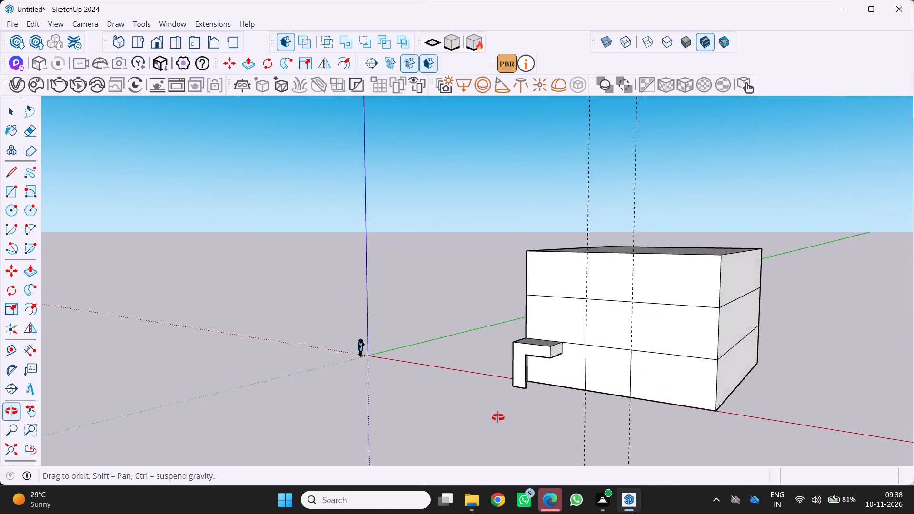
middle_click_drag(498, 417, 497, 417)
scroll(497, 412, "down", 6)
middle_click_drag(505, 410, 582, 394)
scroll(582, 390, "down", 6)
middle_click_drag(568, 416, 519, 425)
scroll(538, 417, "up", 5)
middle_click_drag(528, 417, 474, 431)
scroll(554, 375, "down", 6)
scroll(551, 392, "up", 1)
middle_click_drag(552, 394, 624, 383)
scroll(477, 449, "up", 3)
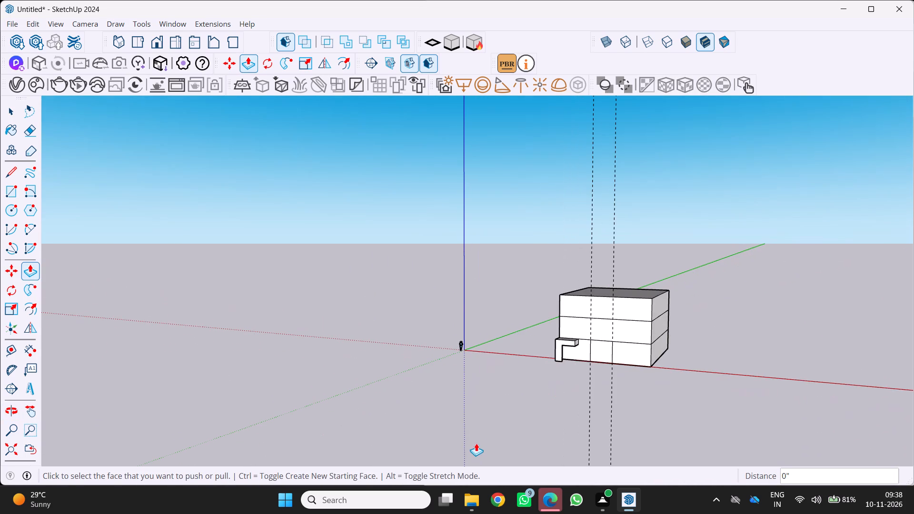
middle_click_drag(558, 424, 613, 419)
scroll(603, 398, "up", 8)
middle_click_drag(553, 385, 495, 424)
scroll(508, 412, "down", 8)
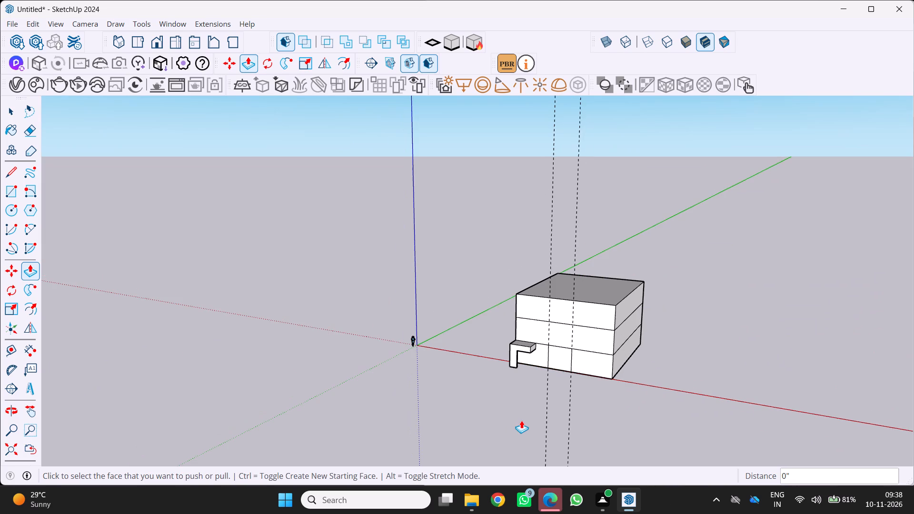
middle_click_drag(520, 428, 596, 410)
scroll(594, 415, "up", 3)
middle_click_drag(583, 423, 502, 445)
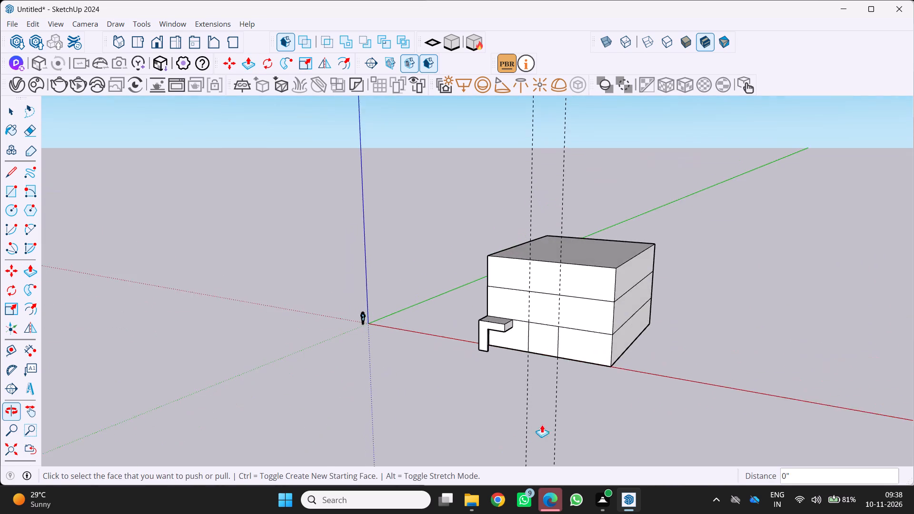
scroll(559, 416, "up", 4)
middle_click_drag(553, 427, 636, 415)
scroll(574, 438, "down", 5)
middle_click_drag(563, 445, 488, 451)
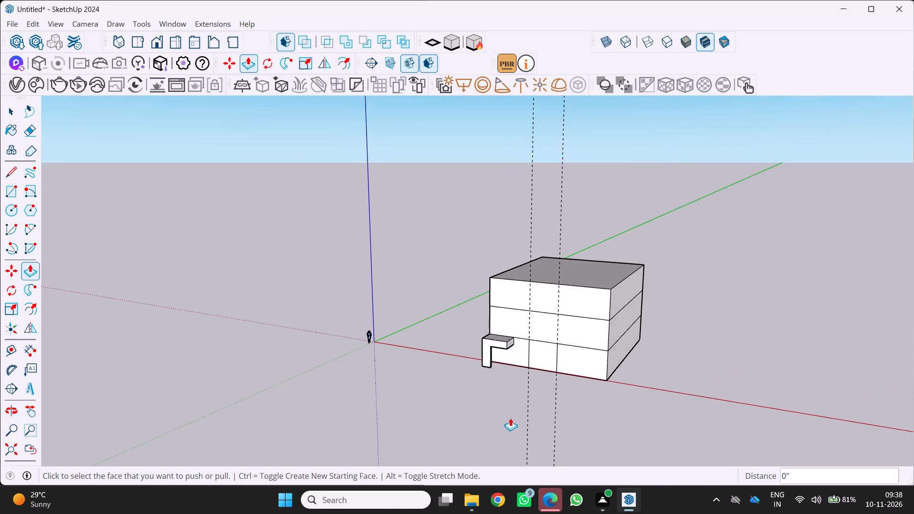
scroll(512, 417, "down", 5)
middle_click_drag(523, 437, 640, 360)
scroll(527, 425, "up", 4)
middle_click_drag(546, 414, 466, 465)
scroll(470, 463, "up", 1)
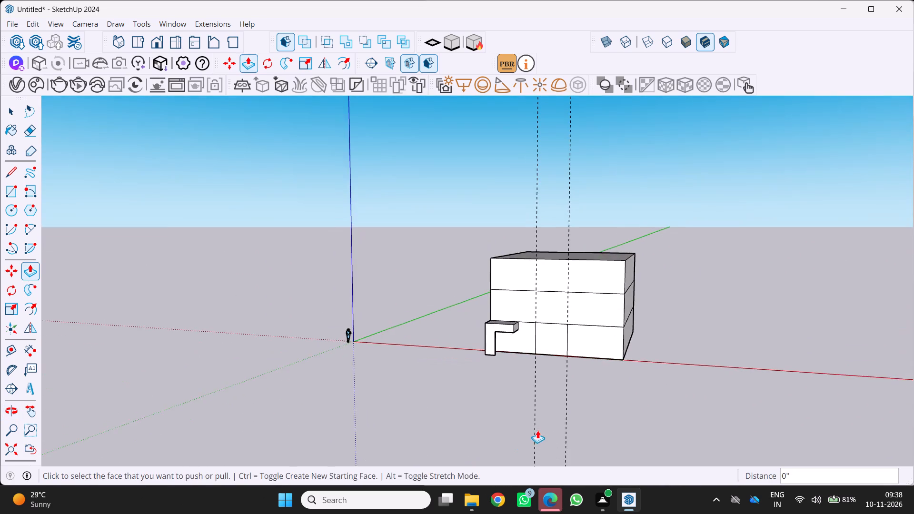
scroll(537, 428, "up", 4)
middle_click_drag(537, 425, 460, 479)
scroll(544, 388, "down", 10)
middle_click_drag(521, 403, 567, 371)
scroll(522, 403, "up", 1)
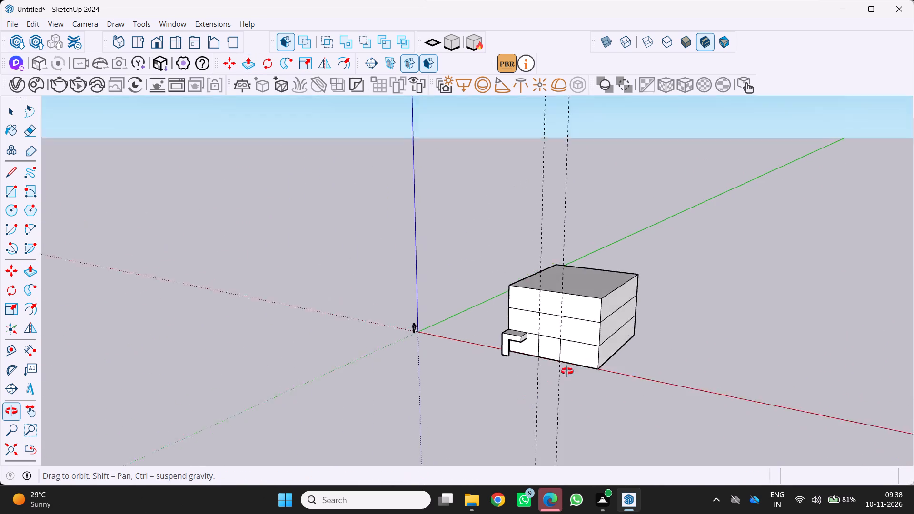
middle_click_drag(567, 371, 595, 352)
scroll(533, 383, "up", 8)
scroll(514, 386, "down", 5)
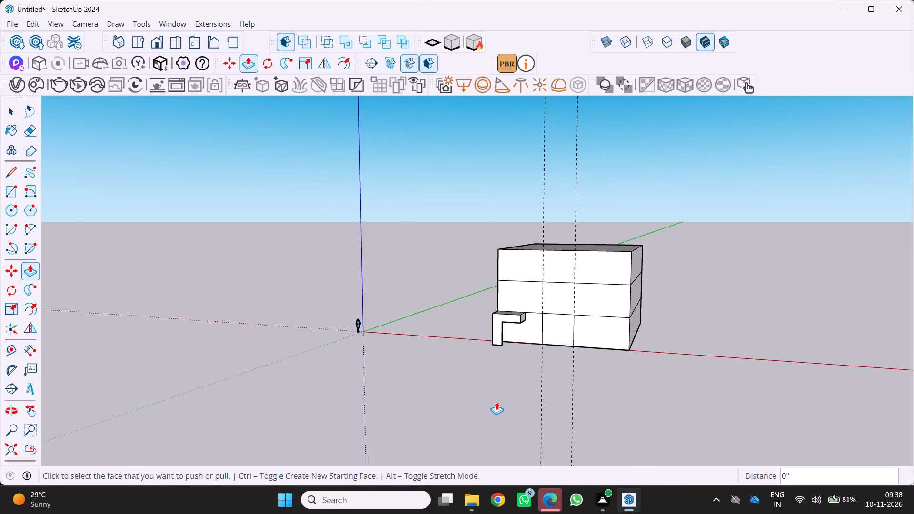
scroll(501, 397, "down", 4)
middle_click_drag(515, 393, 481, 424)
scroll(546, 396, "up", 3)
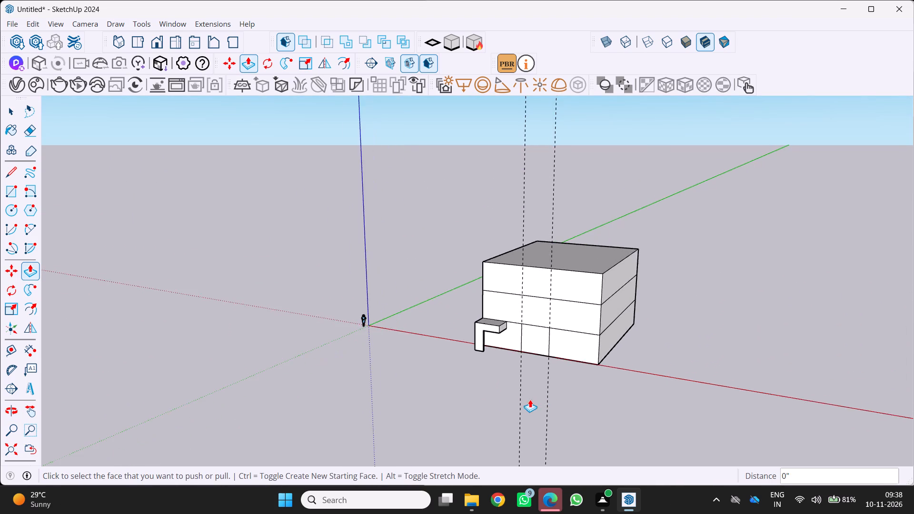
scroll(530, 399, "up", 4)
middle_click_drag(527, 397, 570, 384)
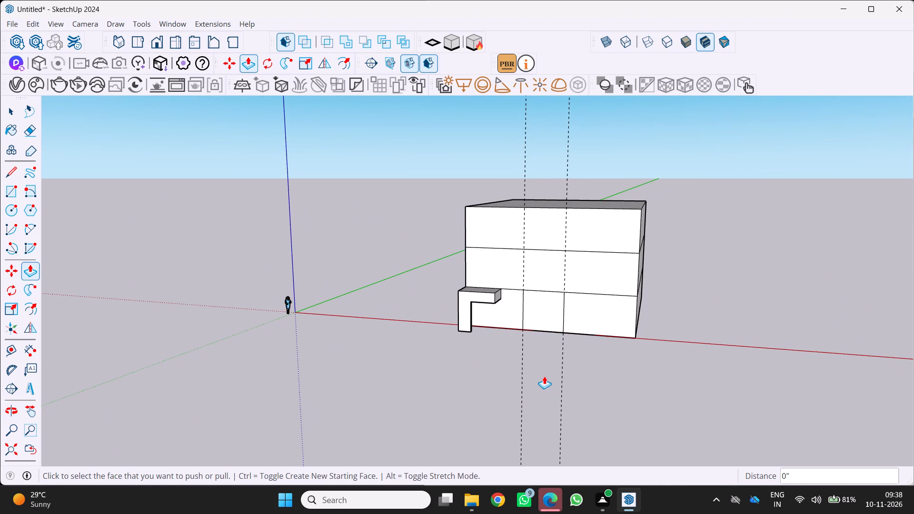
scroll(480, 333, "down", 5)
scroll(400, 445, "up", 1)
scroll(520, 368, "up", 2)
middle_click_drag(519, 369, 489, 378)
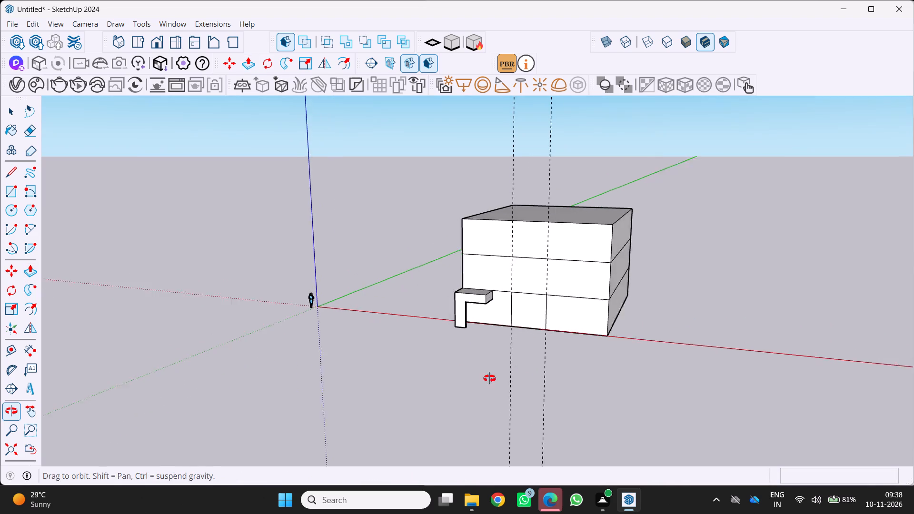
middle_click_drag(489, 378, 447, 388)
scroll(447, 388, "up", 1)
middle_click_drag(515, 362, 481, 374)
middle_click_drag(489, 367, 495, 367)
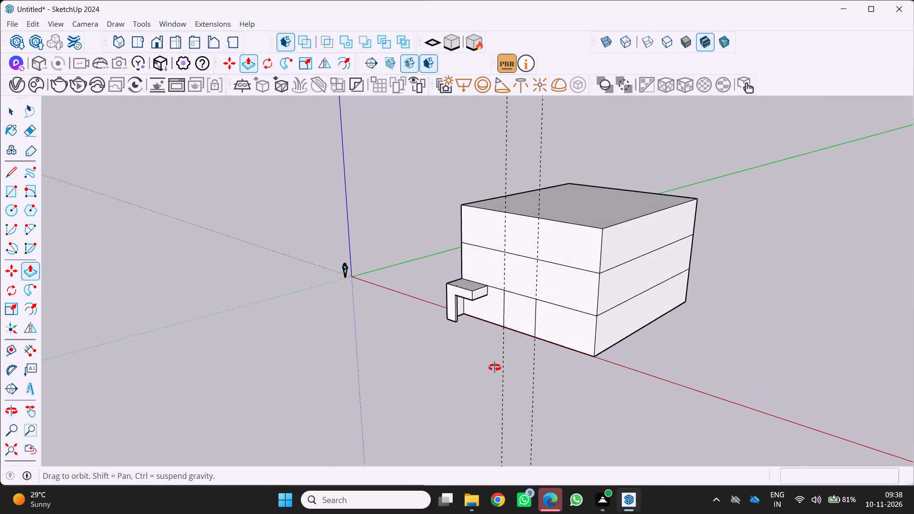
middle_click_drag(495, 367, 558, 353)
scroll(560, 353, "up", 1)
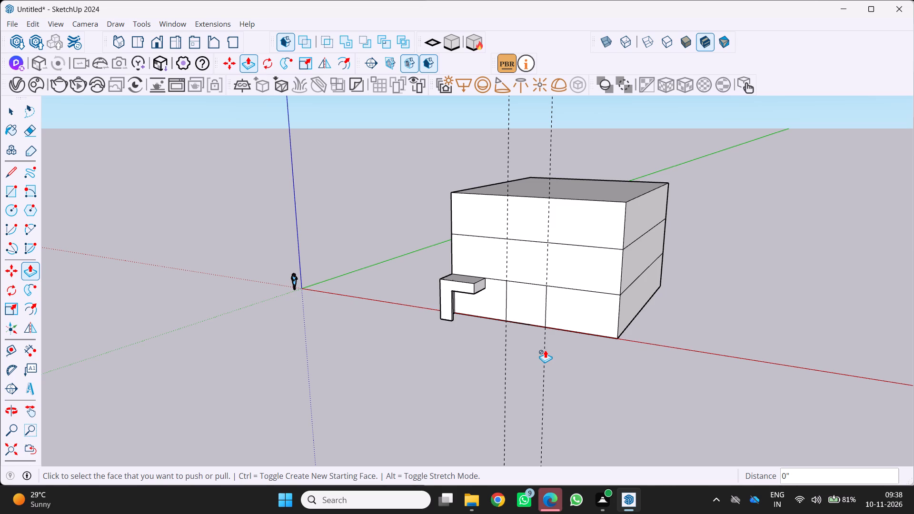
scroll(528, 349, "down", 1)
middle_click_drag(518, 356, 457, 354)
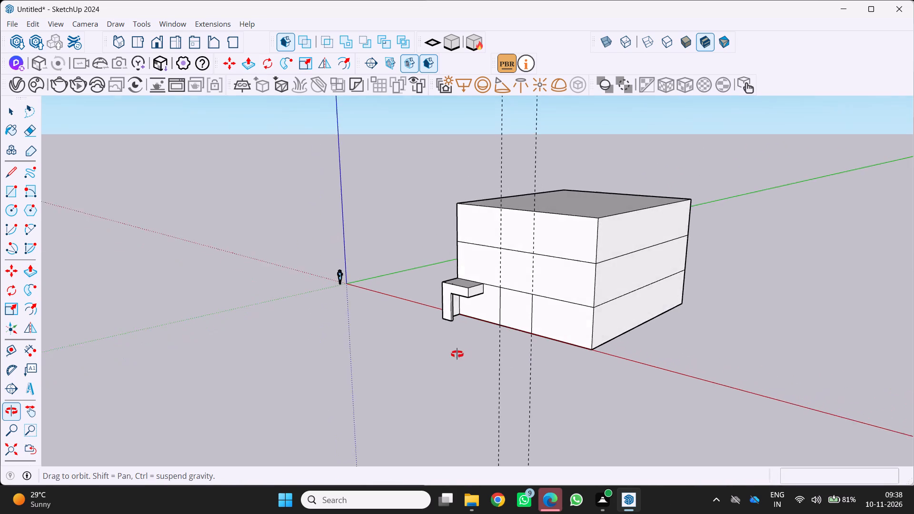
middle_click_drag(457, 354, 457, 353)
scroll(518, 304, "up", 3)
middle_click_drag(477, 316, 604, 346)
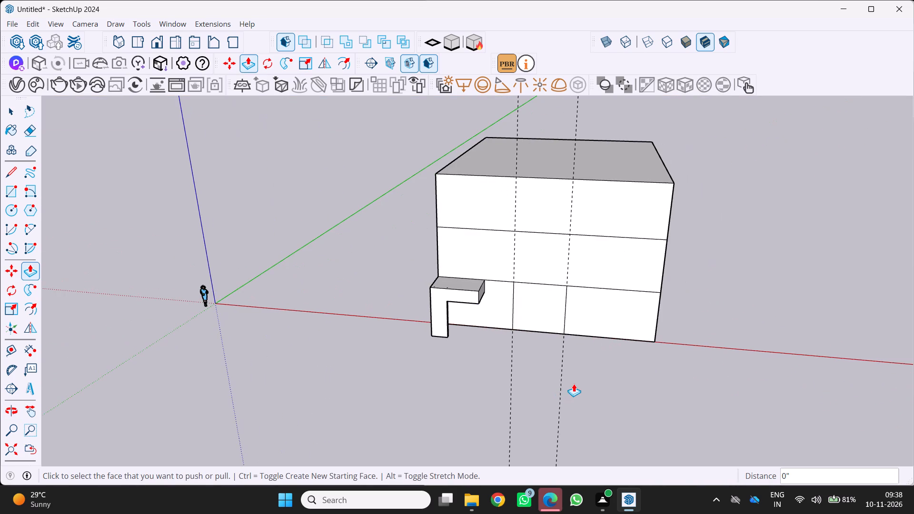
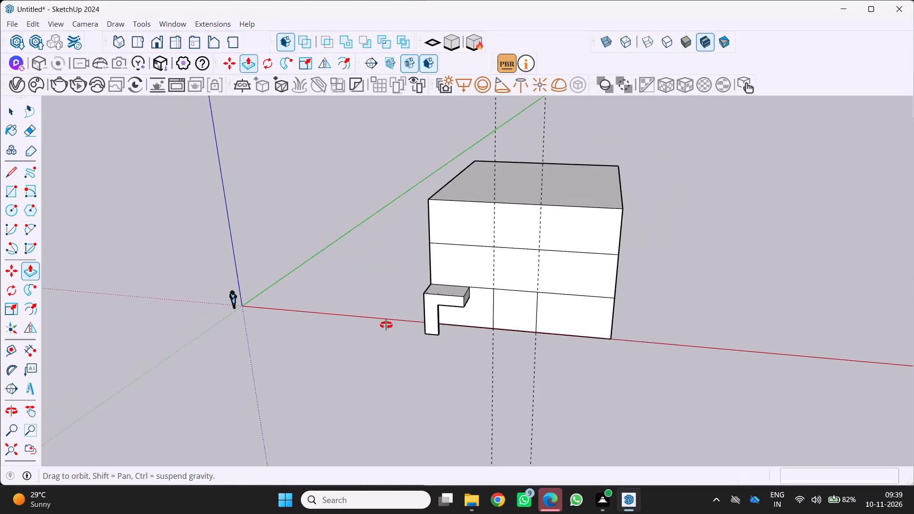
Draw a circle on the ground plane a short distance beyond the block's end opposite the projecting corner wall.
middle_click_drag(386, 325, 270, 320)
scroll(353, 325, "down", 2)
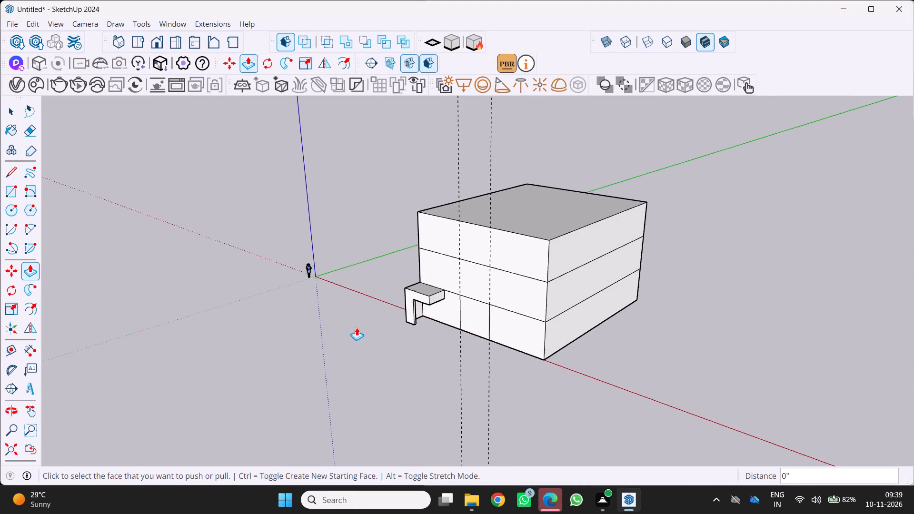
middle_click_drag(357, 327, 530, 275)
scroll(375, 323, "up", 3)
middle_click_drag(367, 330, 338, 364)
scroll(327, 351, "down", 6)
middle_click_drag(327, 342, 291, 345)
scroll(291, 343, "down", 6)
middle_click_drag(488, 332, 428, 375)
scroll(422, 377, "up", 1)
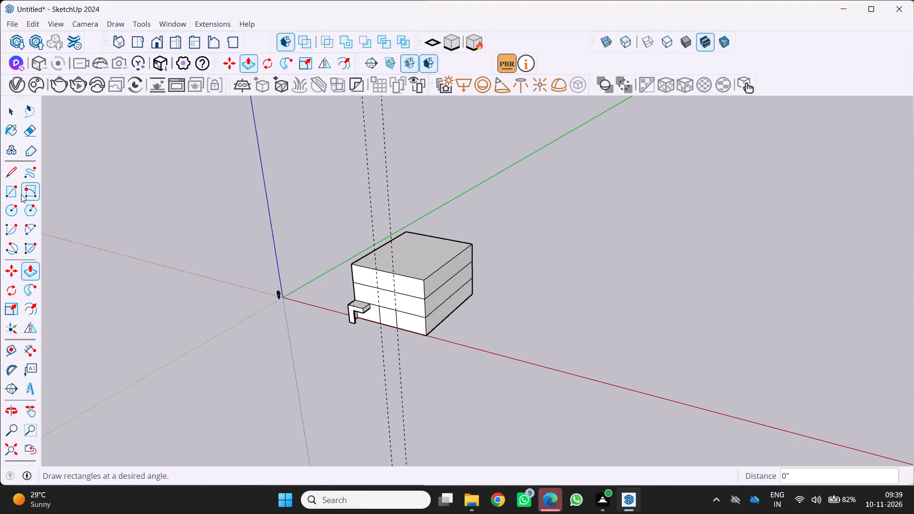
left_click(14, 208)
scroll(508, 346, "up", 1)
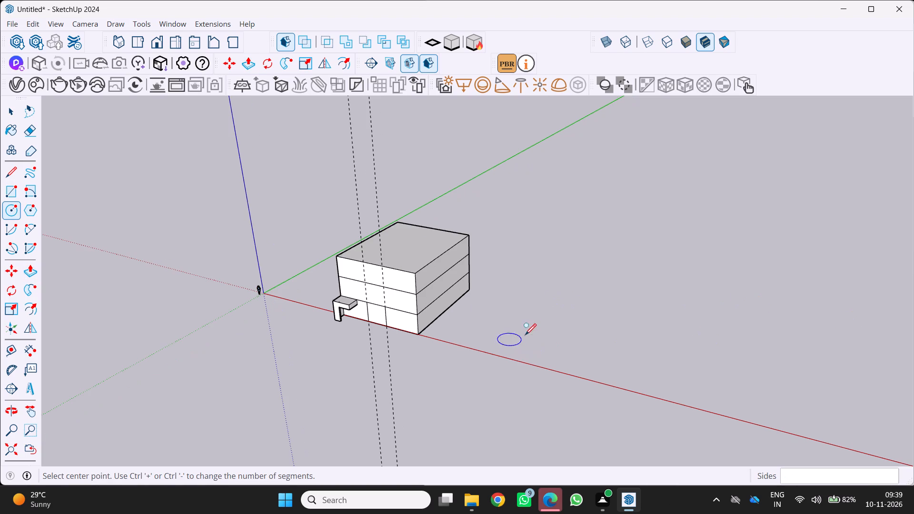
left_click(546, 332)
left_click(559, 319)
Offset the ground circle inward about 6' 4", and offset the new ring inward again to make a third concentric circle.
middle_click_drag(544, 343, 595, 349)
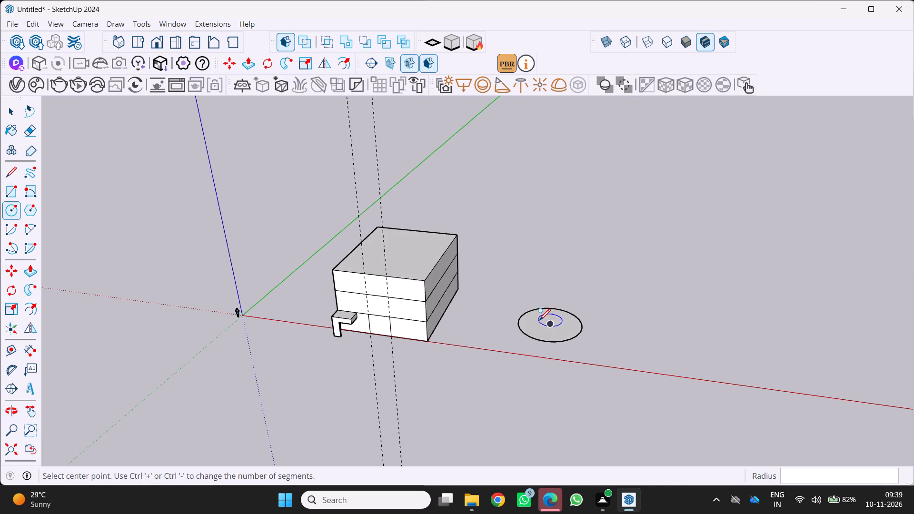
key("f")
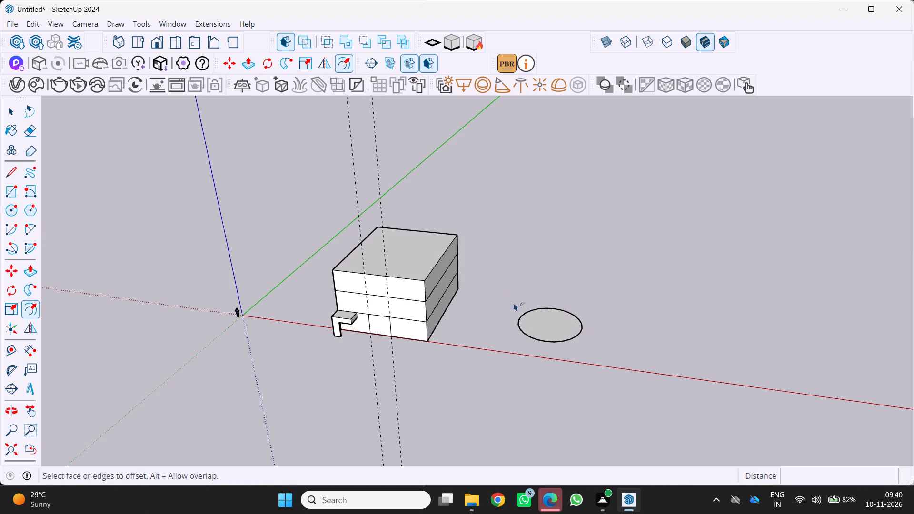
left_click(523, 326)
left_click(528, 325)
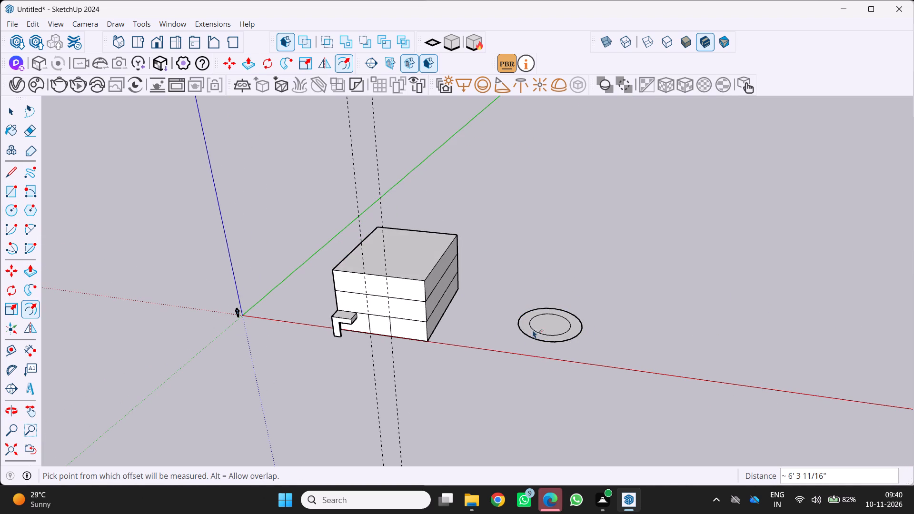
scroll(535, 327, "up", 2)
left_click_drag(534, 320, 542, 319)
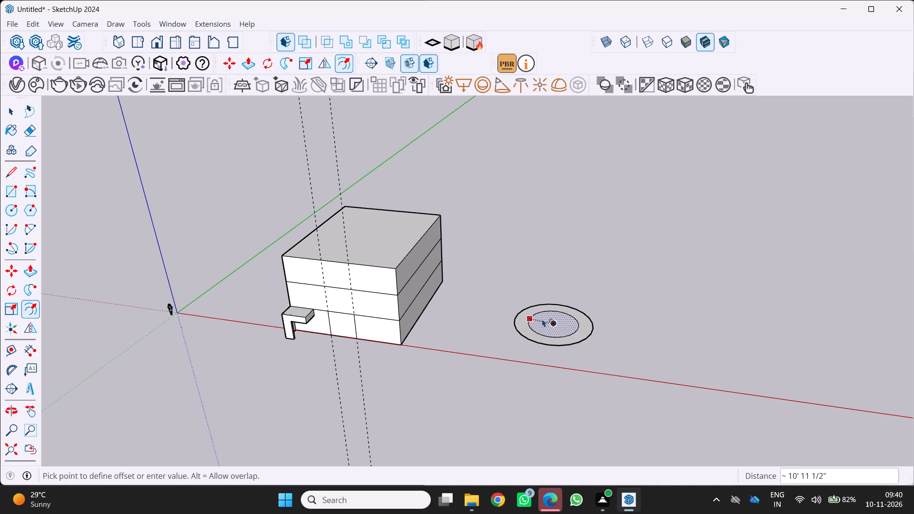
left_click_drag(542, 319, 539, 319)
Offset the innermost circle inward to leave a small circle at the centre of the rings.
scroll(543, 319, "up", 3)
left_click_drag(545, 319, 548, 324)
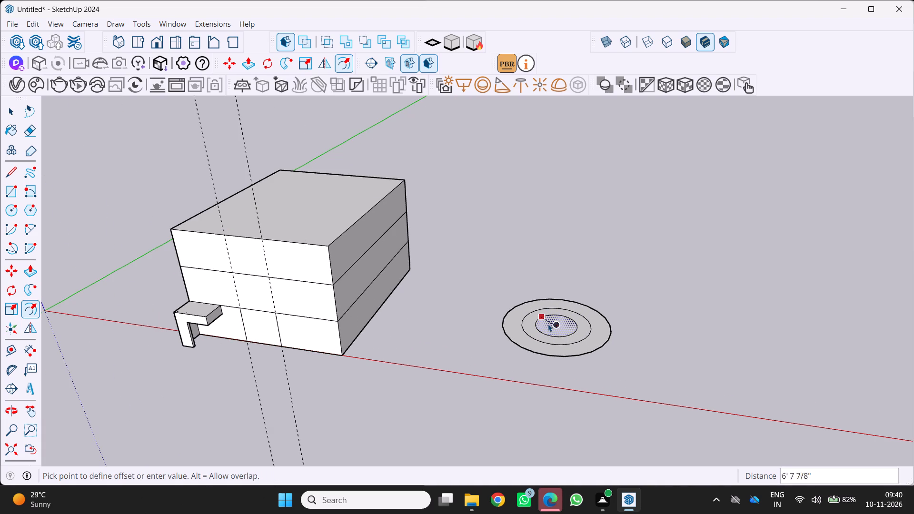
left_click_drag(548, 324, 549, 319)
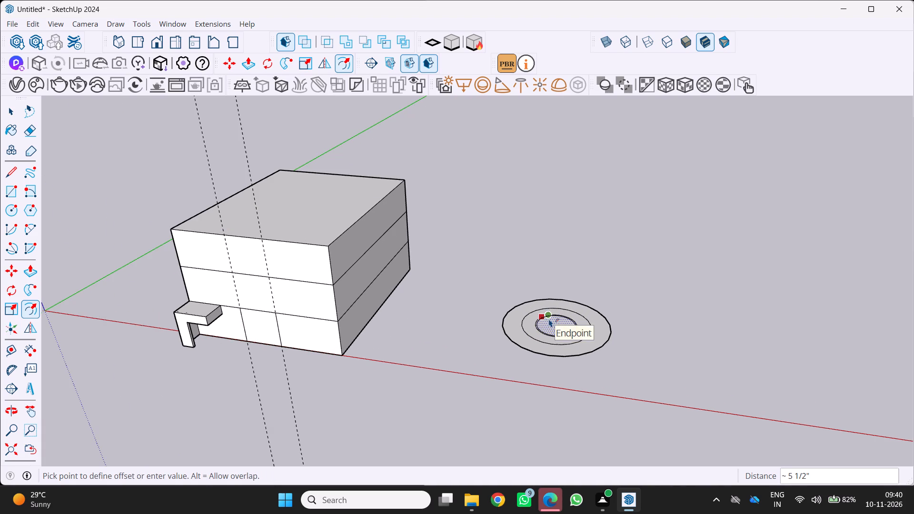
left_click_drag(549, 319, 551, 320)
scroll(550, 325, "up", 3)
middle_click_drag(548, 330, 527, 350)
scroll(525, 343, "up", 1)
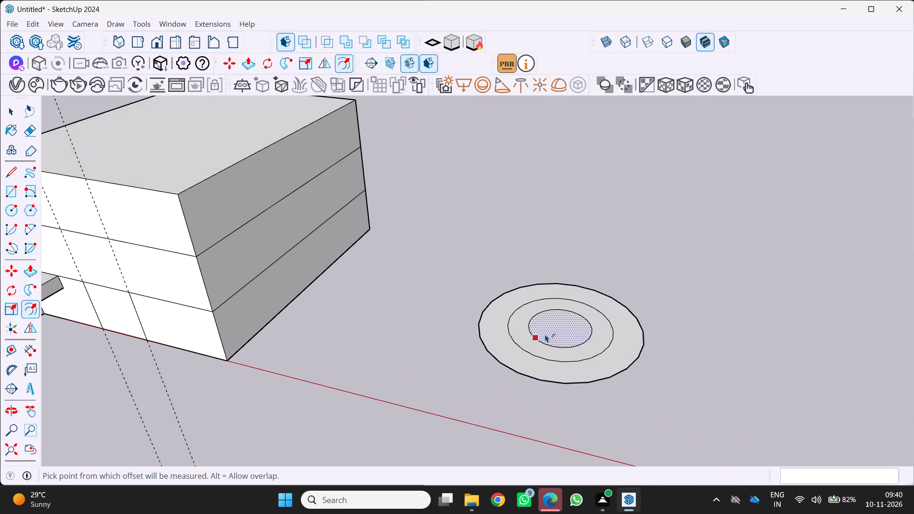
left_click_drag(545, 334, 550, 331)
Offset the small central circle outward to add another ring between it and the surrounding circle.
scroll(556, 337, "up", 3)
middle_click_drag(558, 338, 556, 342)
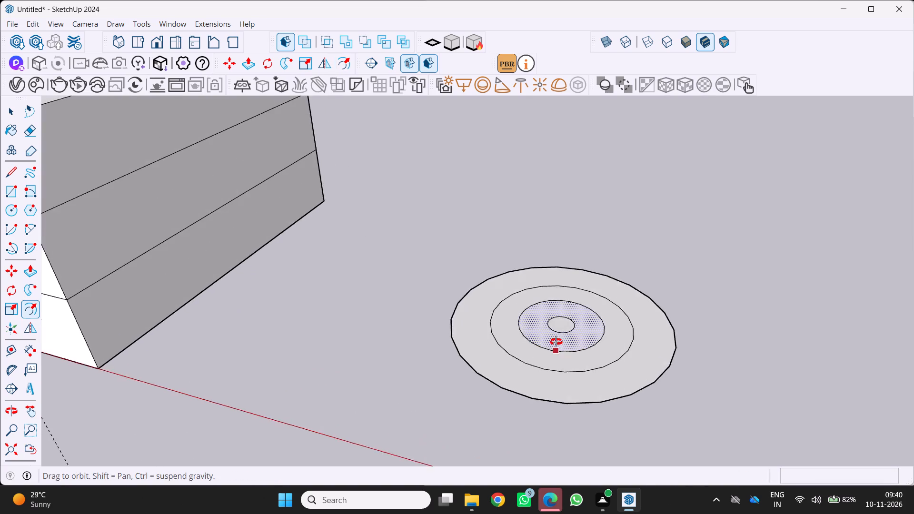
middle_click_drag(556, 342, 529, 353)
left_click_drag(549, 331, 545, 336)
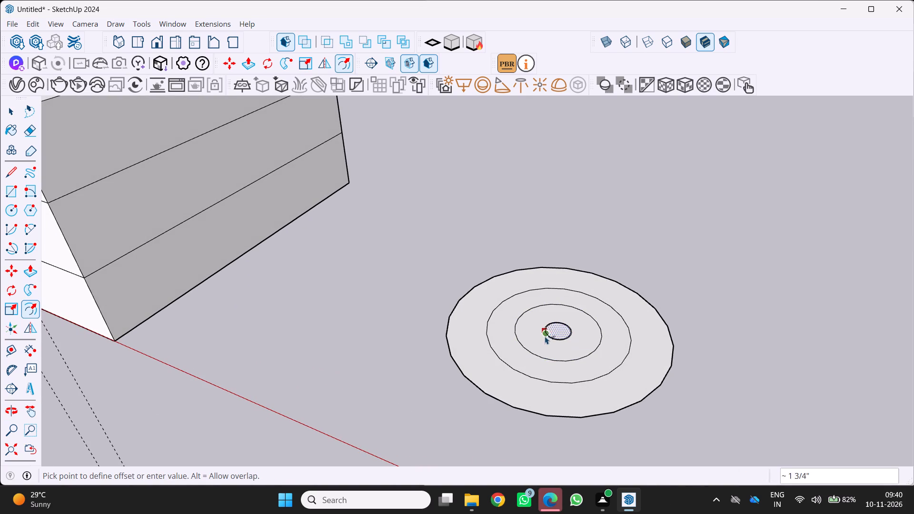
left_click_drag(545, 336, 541, 339)
middle_click_drag(536, 347, 548, 348)
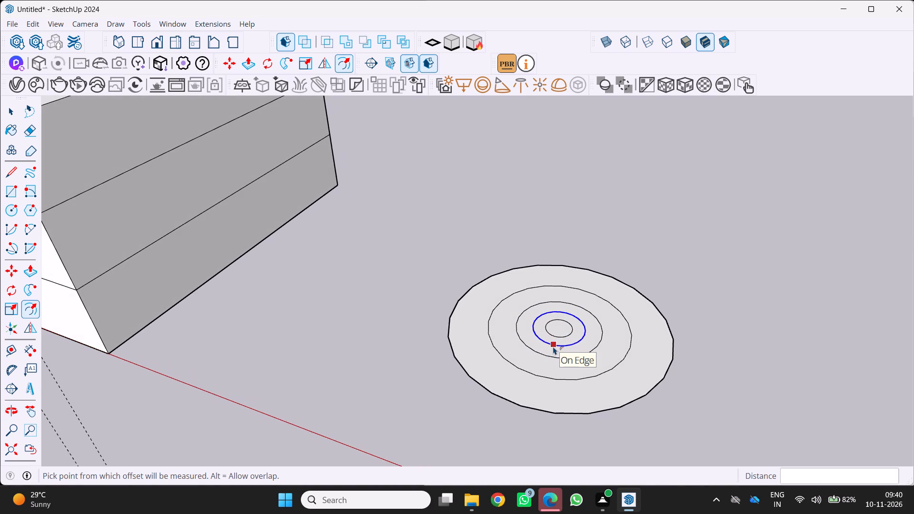
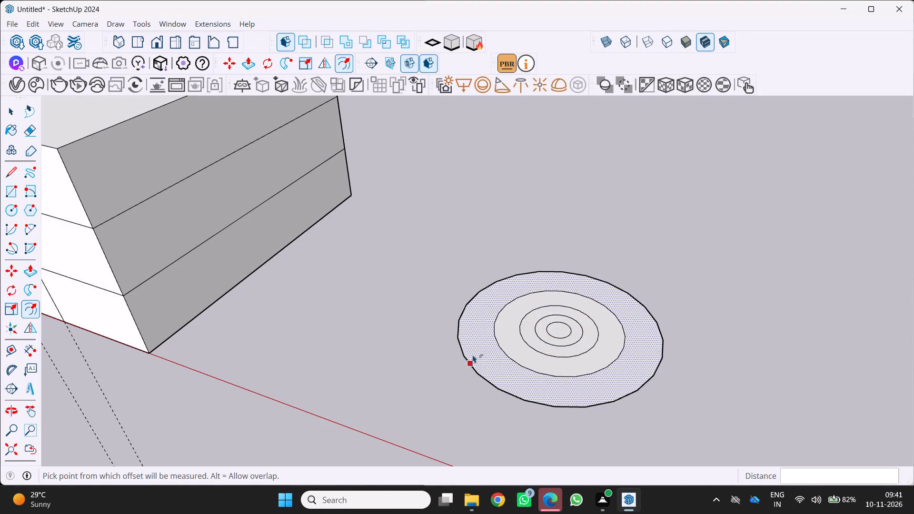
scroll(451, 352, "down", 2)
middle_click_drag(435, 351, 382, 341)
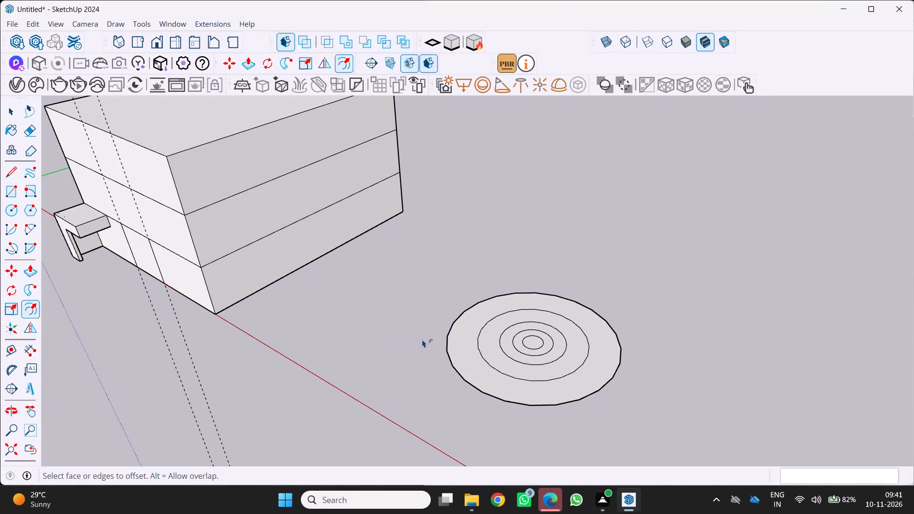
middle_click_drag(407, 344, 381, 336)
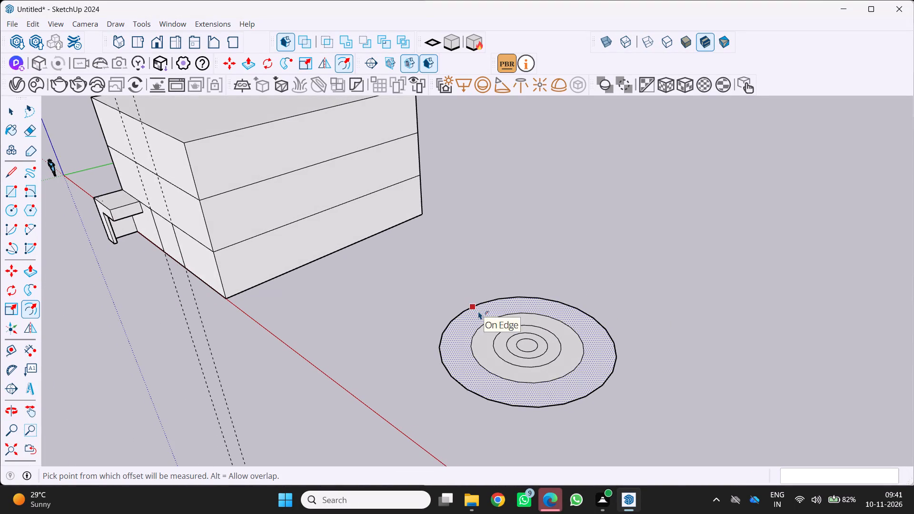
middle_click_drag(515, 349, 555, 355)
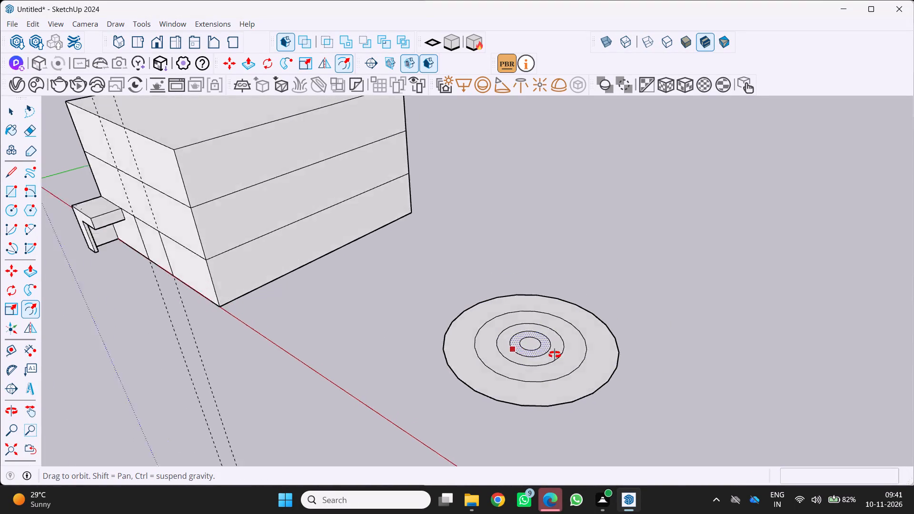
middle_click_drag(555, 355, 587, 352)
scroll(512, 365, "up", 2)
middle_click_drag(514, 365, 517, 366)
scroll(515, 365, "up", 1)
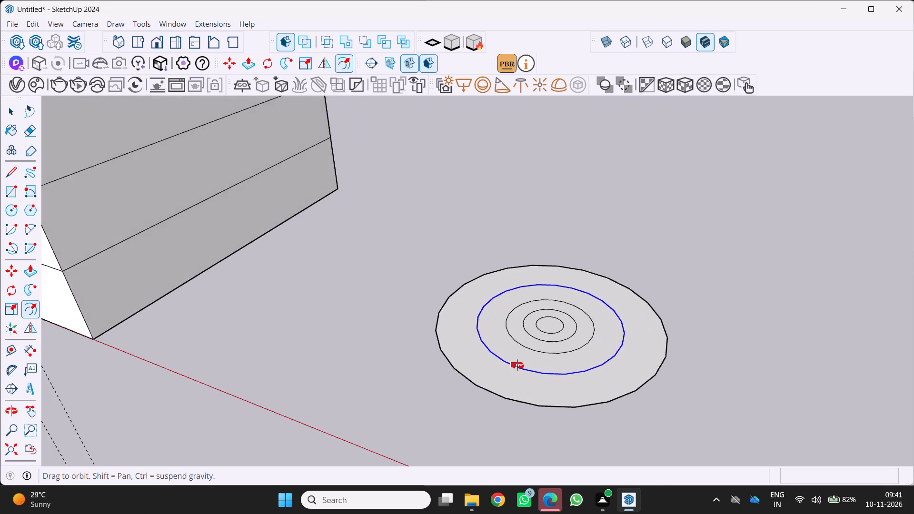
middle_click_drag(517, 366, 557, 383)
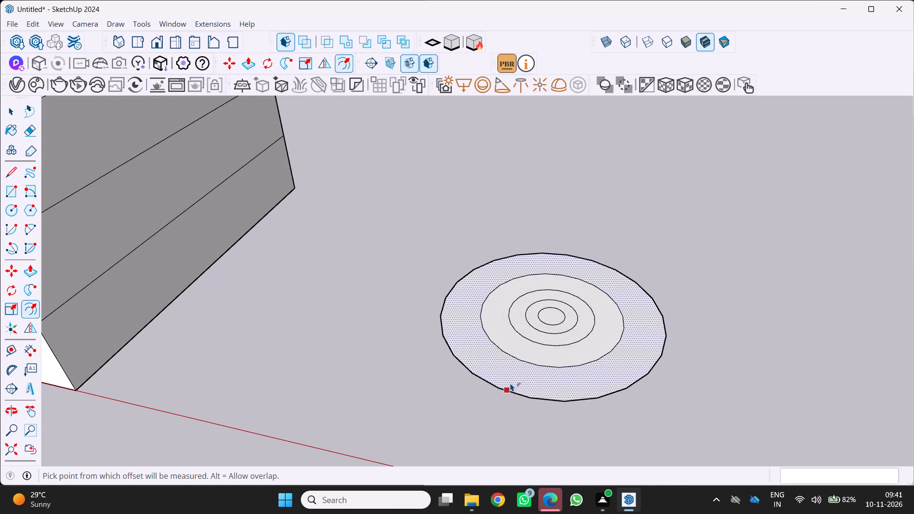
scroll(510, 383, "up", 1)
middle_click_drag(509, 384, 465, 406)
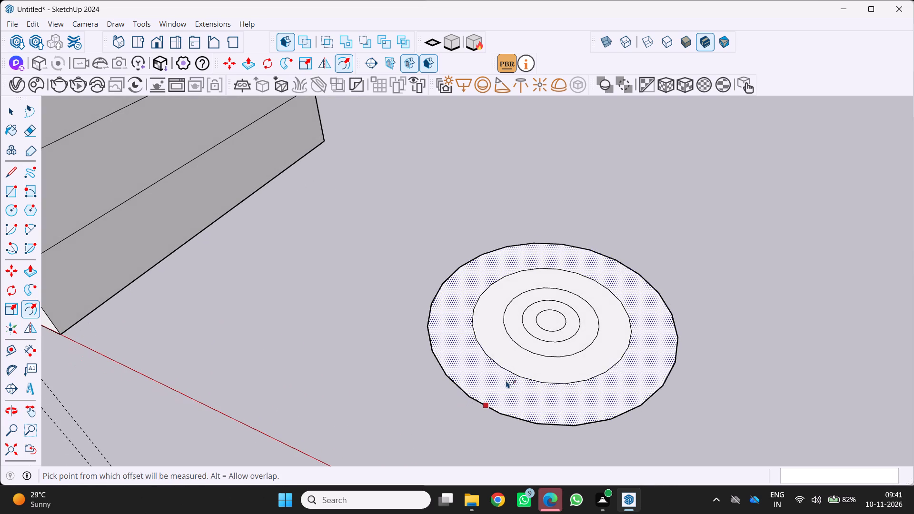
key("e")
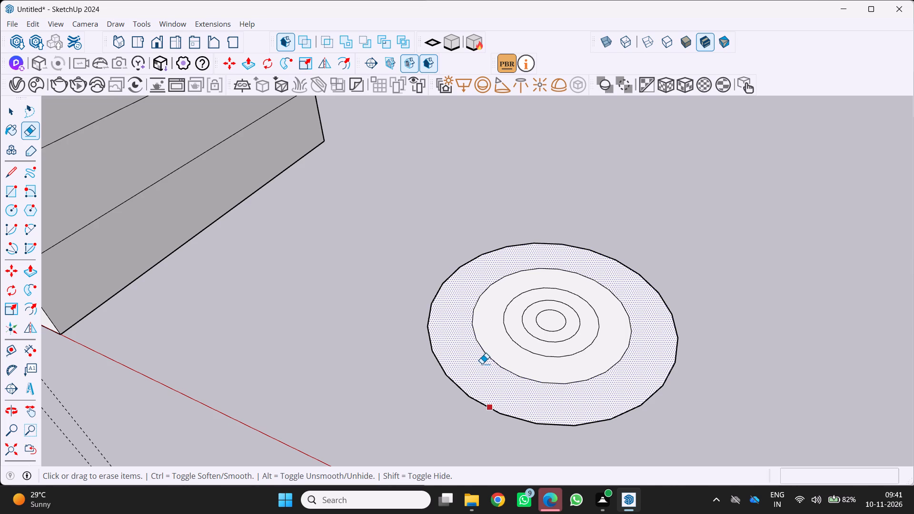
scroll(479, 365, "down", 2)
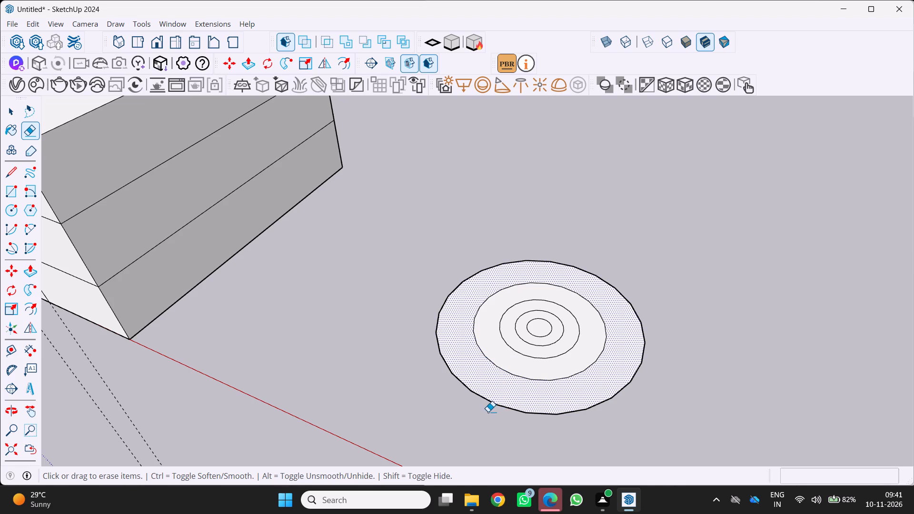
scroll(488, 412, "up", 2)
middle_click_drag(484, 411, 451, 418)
Push/Pull the second ring in from the outer edge upward into a low raised wall.
key("p")
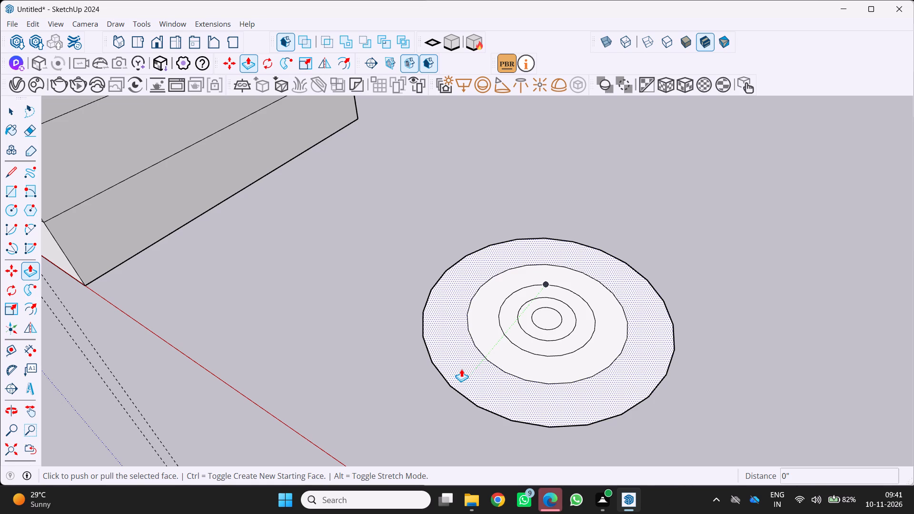
scroll(503, 398, "down", 2)
middle_click_drag(501, 397, 476, 398)
scroll(488, 373, "up", 2)
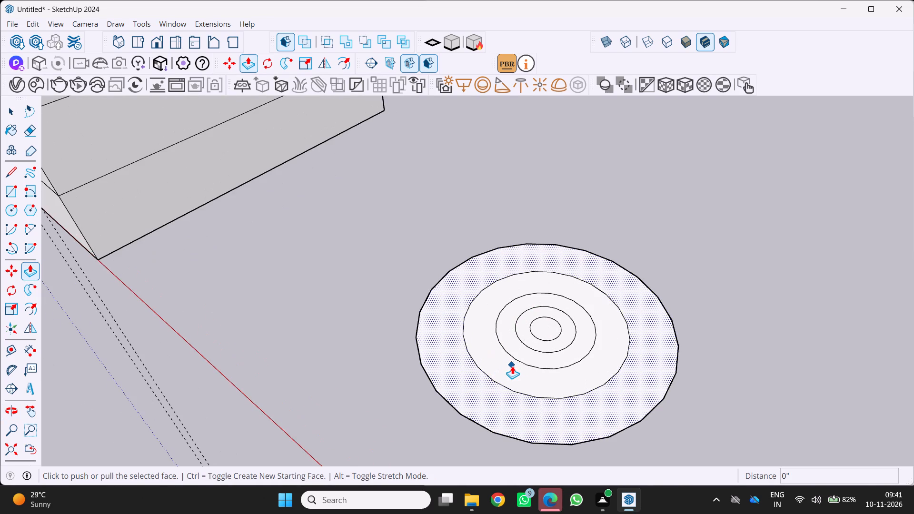
key("space")
left_click(510, 366)
key("p")
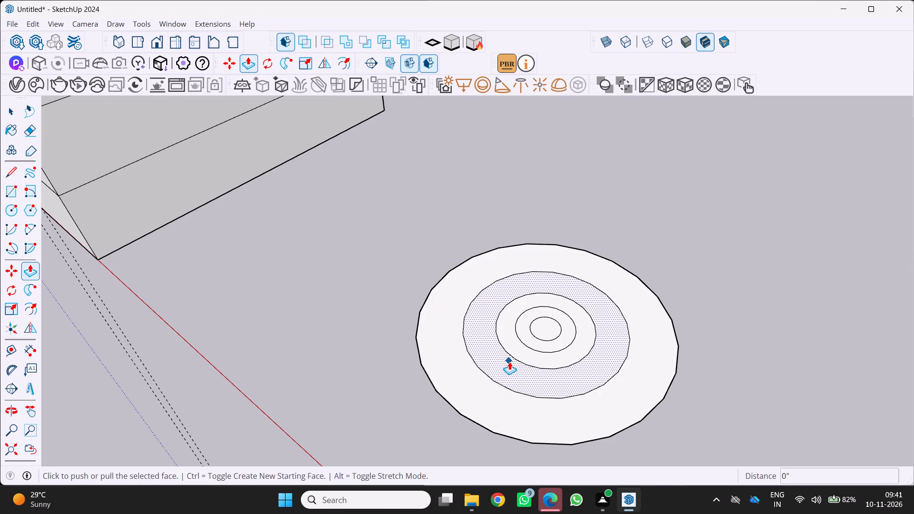
left_click_drag(509, 362, 517, 334)
Push/Pull the narrow ring around the small central circle upward, inside the raised wall.
middle_click_drag(495, 361, 551, 393)
scroll(535, 385, "up", 1)
scroll(527, 310, "up", 3)
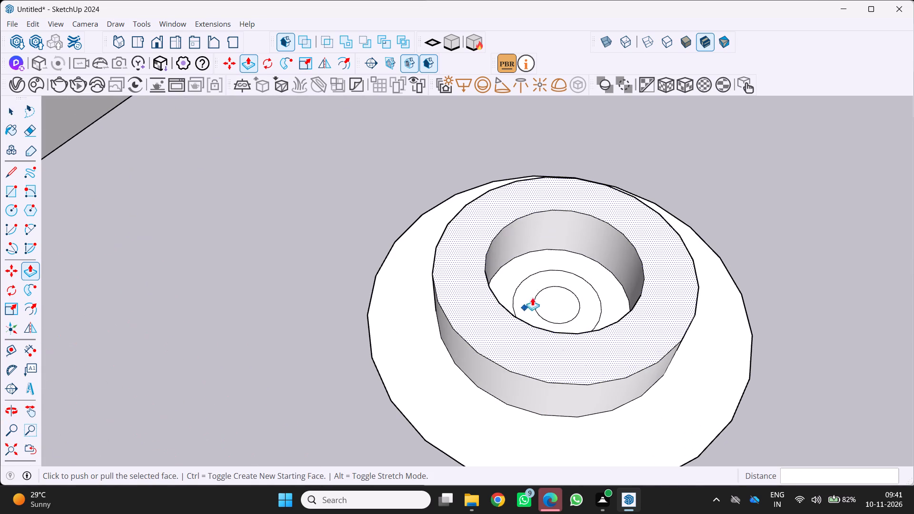
key("space")
left_click_drag(534, 310, 527, 312)
key("p")
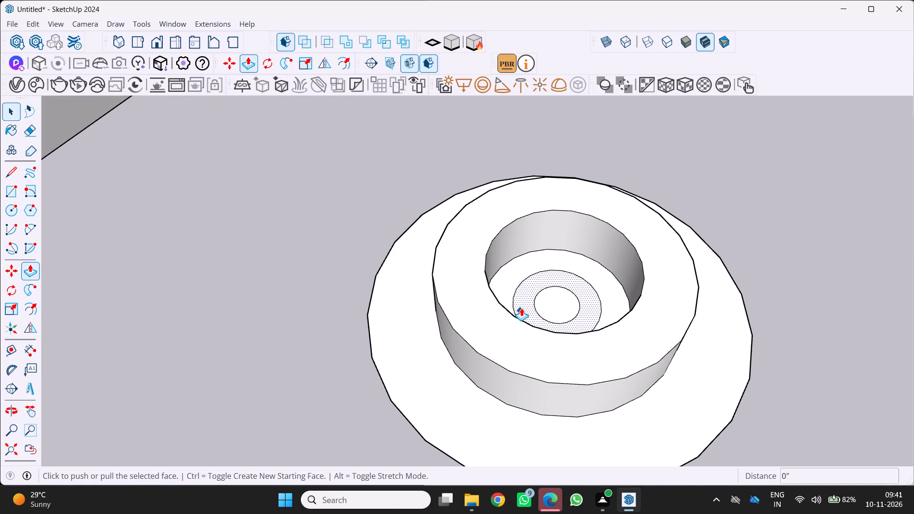
left_click_drag(525, 300, 540, 276)
Push/Pull the outermost ring up about 4', around the raised inner rings.
scroll(521, 316, "down", 2)
middle_click_drag(522, 325, 649, 286)
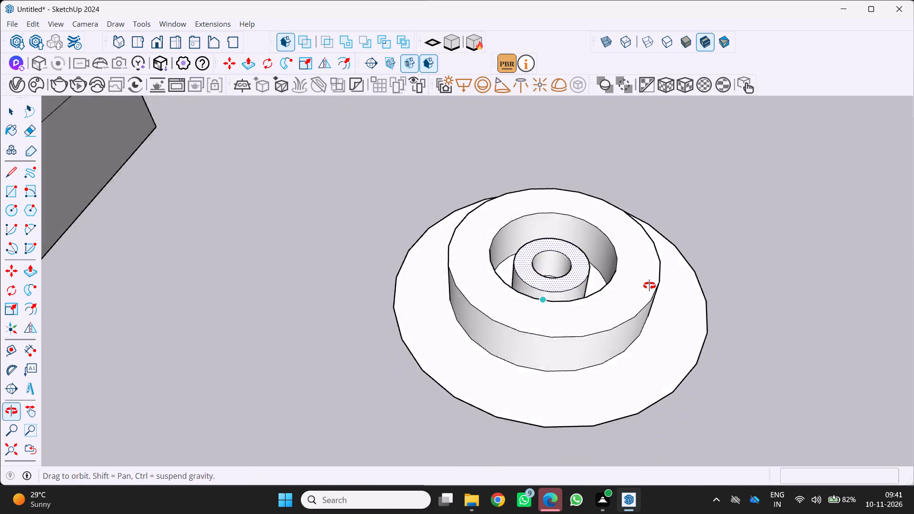
middle_click_drag(649, 286, 658, 279)
scroll(587, 320, "down", 3)
middle_click_drag(576, 336, 555, 348)
key("space")
left_click(523, 370)
scroll(523, 370, "down", 1)
middle_click_drag(525, 373, 498, 371)
key("p")
left_click_drag(538, 376, 580, 293)
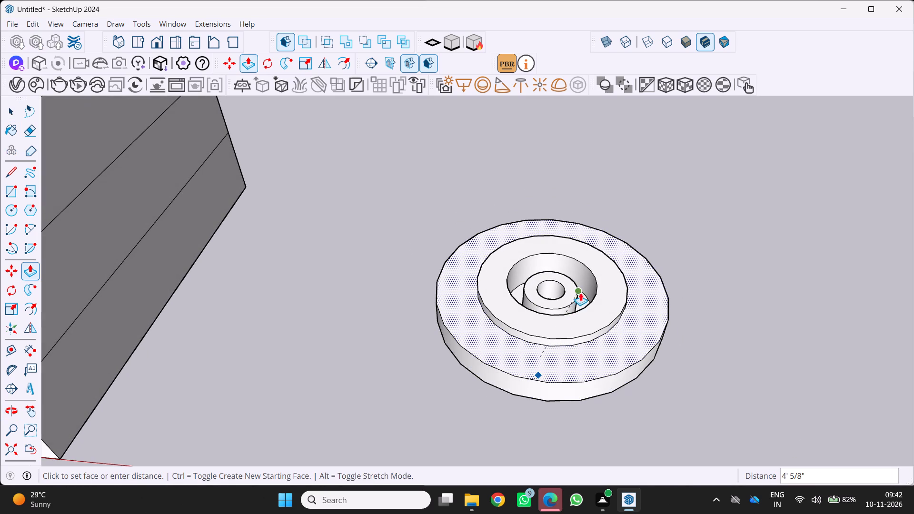
left_click_drag(580, 293, 575, 301)
Raise the outermost ring by about a further 14' 6" to make a tall cylindrical wall.
middle_click_drag(513, 378, 429, 396)
scroll(429, 397, "up", 1)
left_click_drag(468, 368, 522, 291)
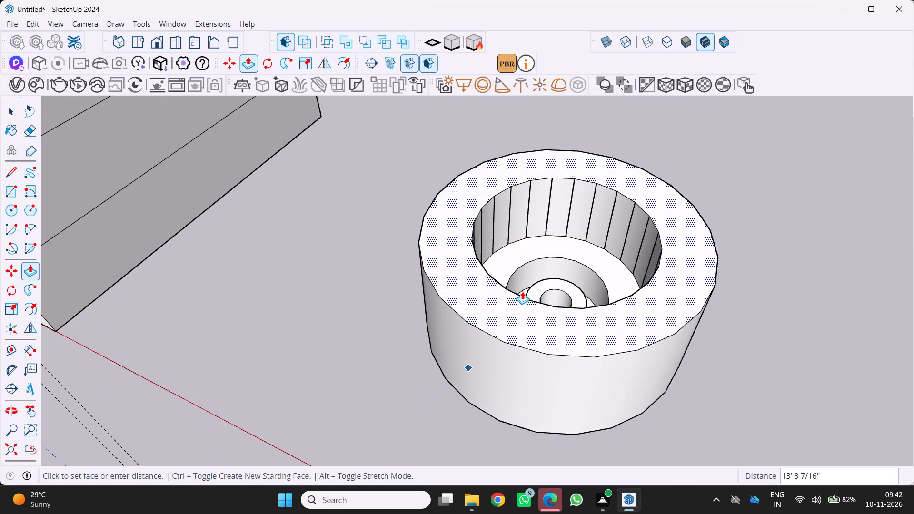
left_click_drag(522, 291, 521, 294)
Examine the raised circular form together with the three-storey block from several angles.
middle_click_drag(459, 417, 687, 331)
scroll(667, 336, "down", 14)
middle_click(590, 388)
middle_click_drag(590, 388, 549, 371)
scroll(528, 368, "down", 6)
middle_click_drag(552, 390, 475, 398)
scroll(475, 398, "up", 5)
scroll(306, 333, "up", 2)
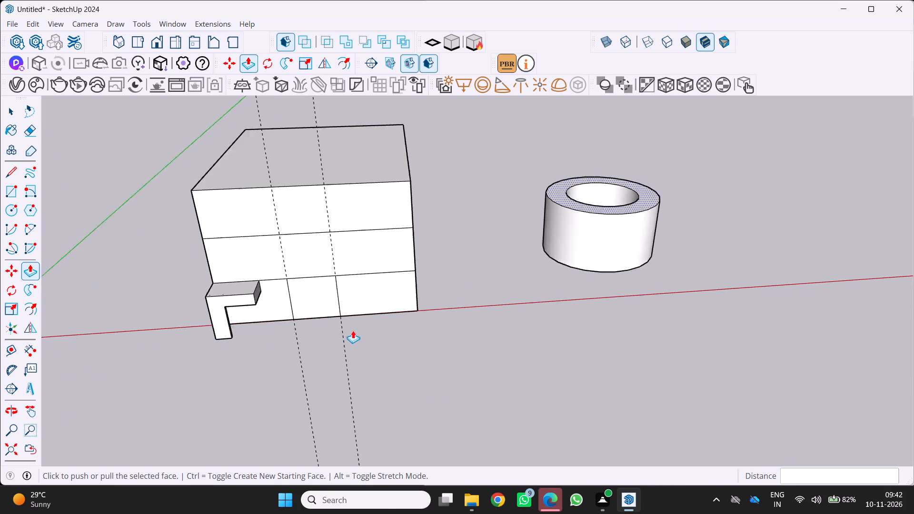
scroll(353, 330, "up", 3)
middle_click_drag(363, 331, 496, 327)
scroll(502, 323, "down", 5)
middle_click_drag(489, 349, 359, 359)
scroll(376, 356, "down", 6)
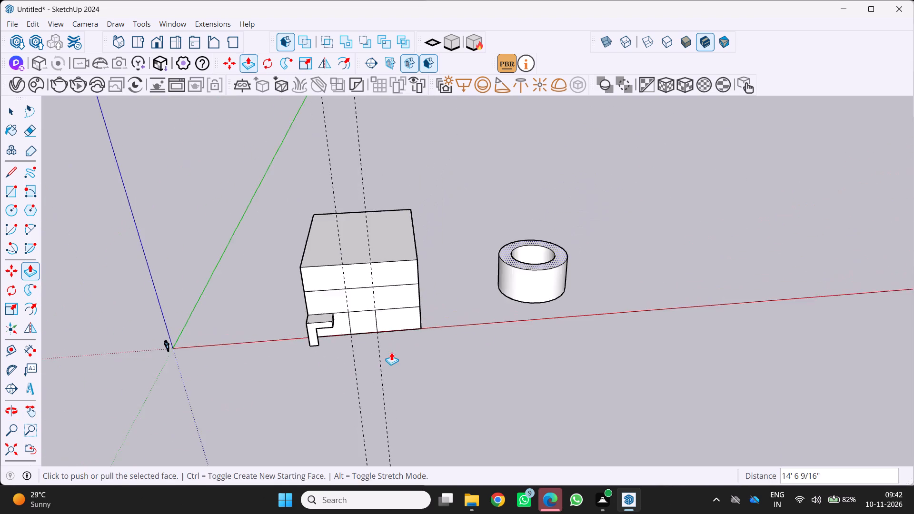
middle_click_drag(391, 352, 344, 374)
scroll(344, 374, "up", 1)
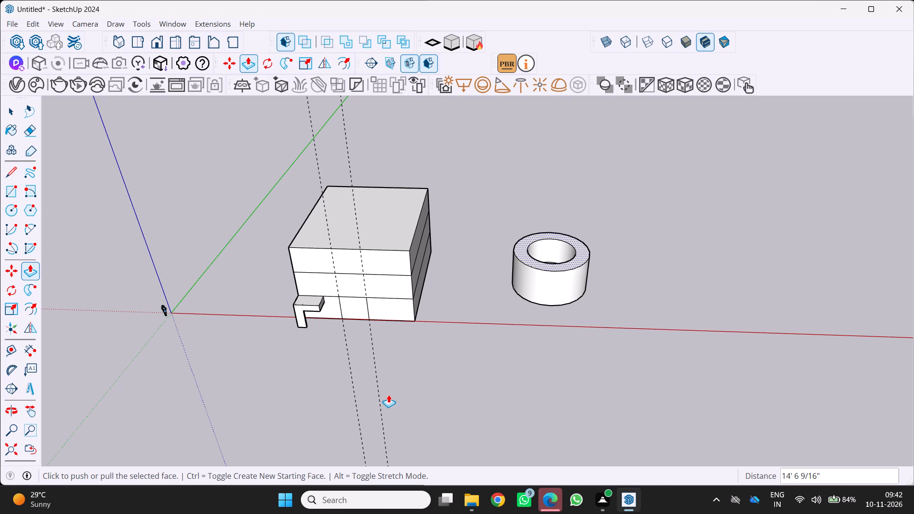
middle_click_drag(341, 403, 379, 418)
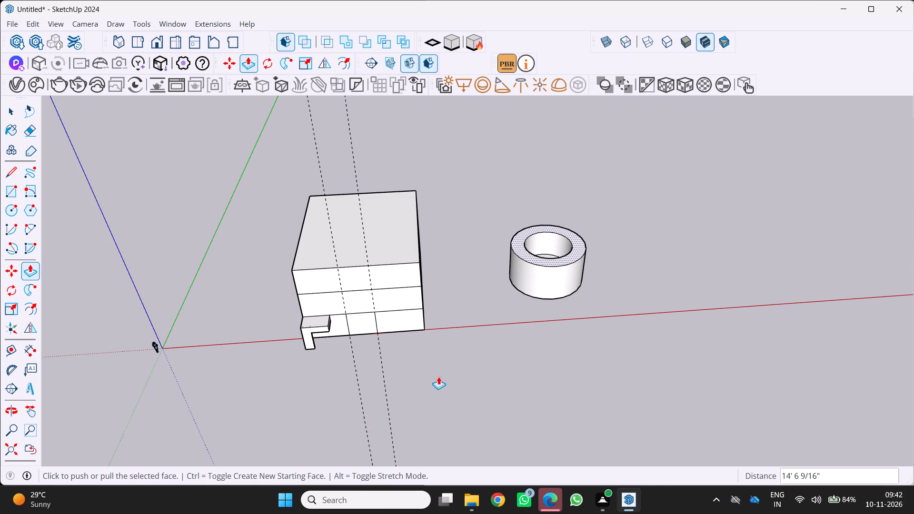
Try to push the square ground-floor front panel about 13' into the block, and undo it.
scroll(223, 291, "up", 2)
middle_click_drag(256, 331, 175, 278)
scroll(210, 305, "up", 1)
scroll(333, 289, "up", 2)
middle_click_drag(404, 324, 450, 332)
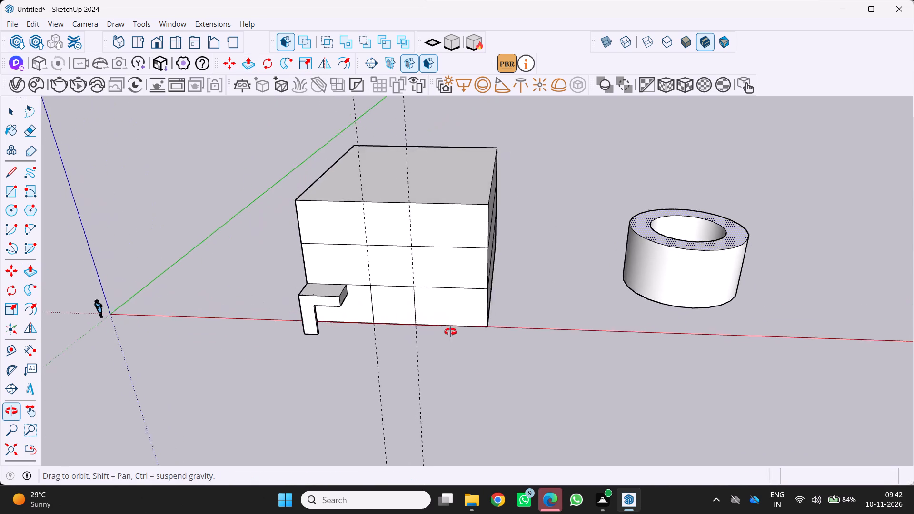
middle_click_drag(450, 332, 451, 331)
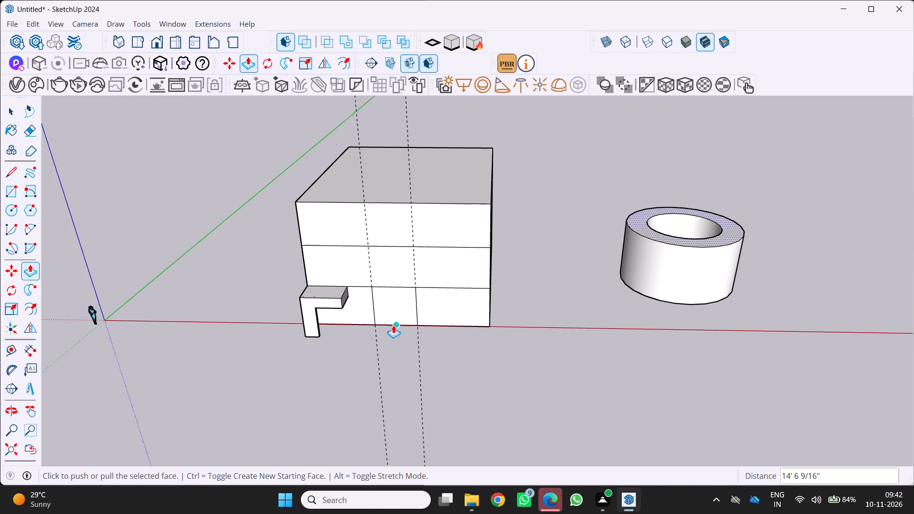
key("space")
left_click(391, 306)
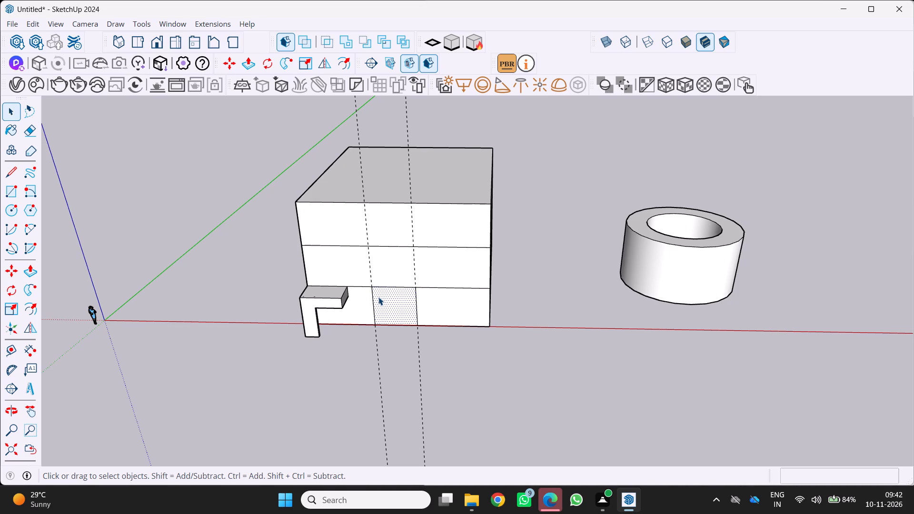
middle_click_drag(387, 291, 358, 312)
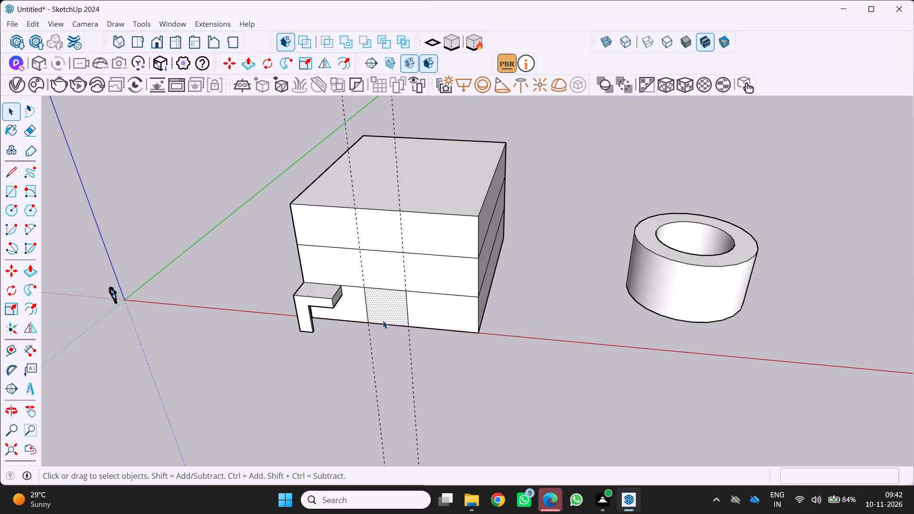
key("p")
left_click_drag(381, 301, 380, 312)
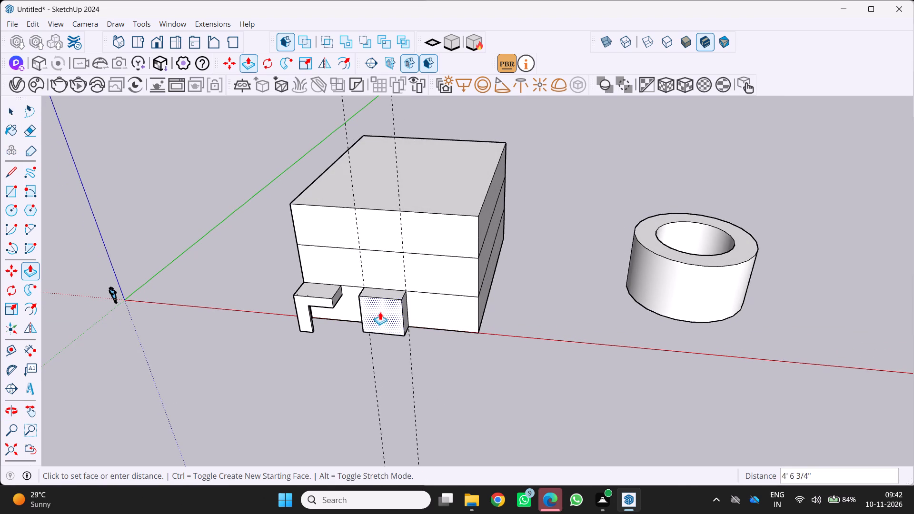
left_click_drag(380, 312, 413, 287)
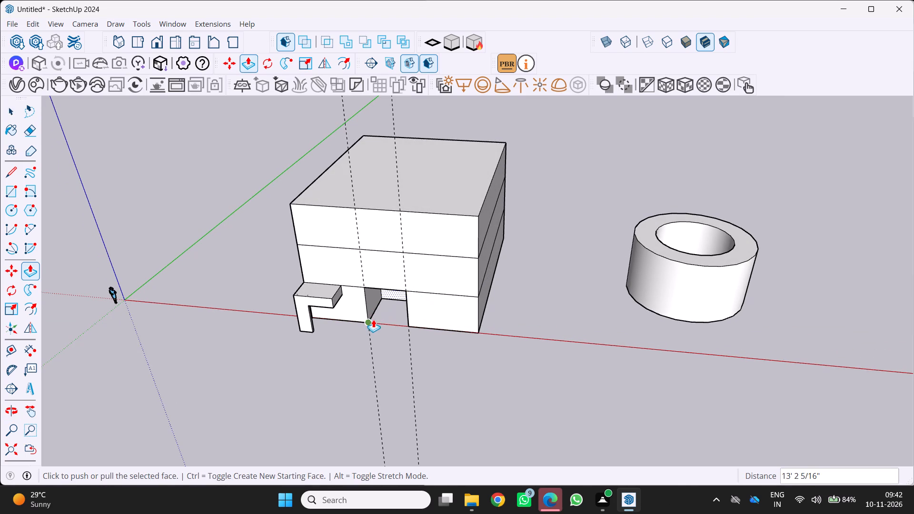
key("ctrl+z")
Examine the block's front, its corner overhang and the circular form from raised and low viewpoints.
scroll(371, 333, "up", 2)
middle_click_drag(403, 333, 441, 327)
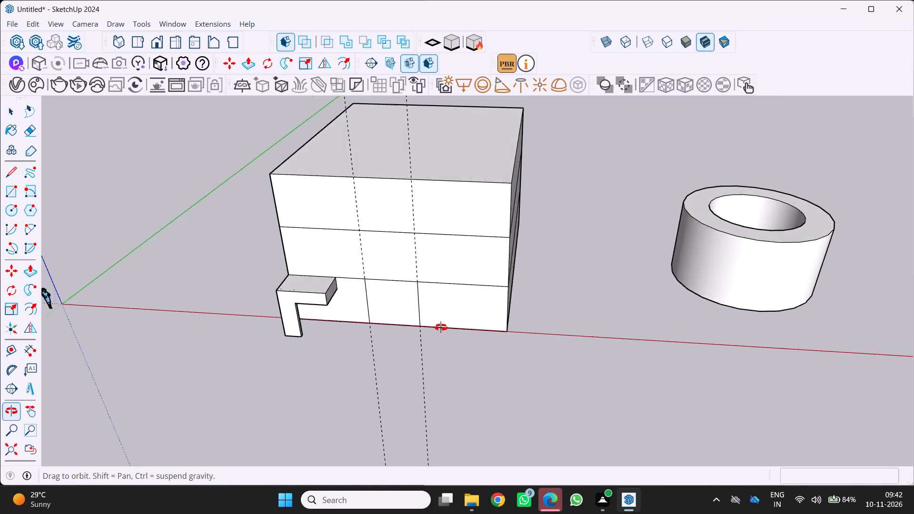
middle_click_drag(441, 327, 453, 324)
scroll(451, 325, "up", 1)
scroll(413, 372, "down", 3)
middle_click_drag(401, 360, 366, 308)
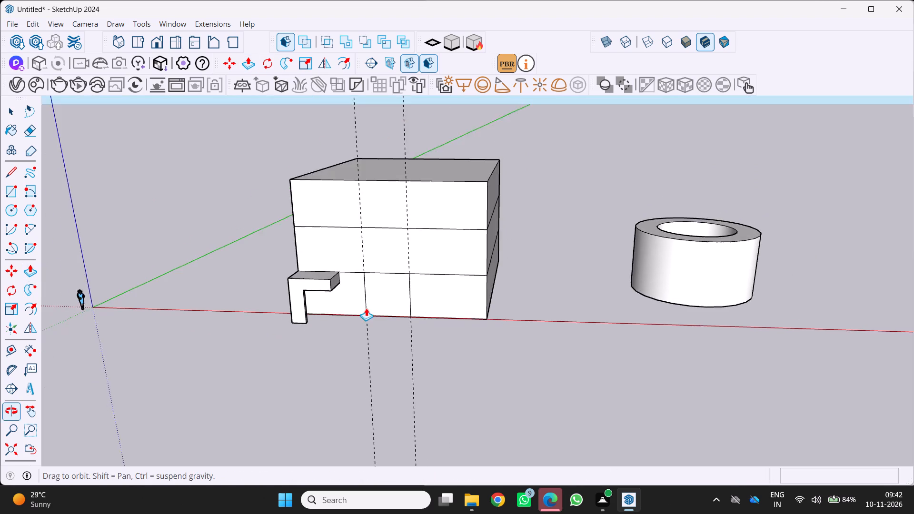
middle_click_drag(366, 308, 367, 308)
scroll(419, 396, "up", 1)
scroll(422, 390, "down", 1)
middle_click_drag(434, 400, 467, 415)
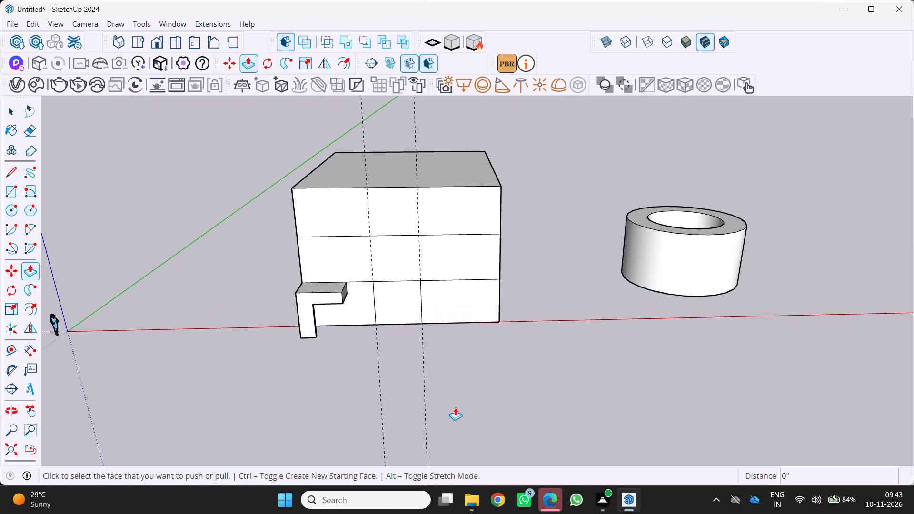
scroll(442, 407, "down", 5)
middle_click_drag(422, 402, 350, 365)
scroll(343, 360, "up", 4)
middle_click_drag(347, 358, 420, 358)
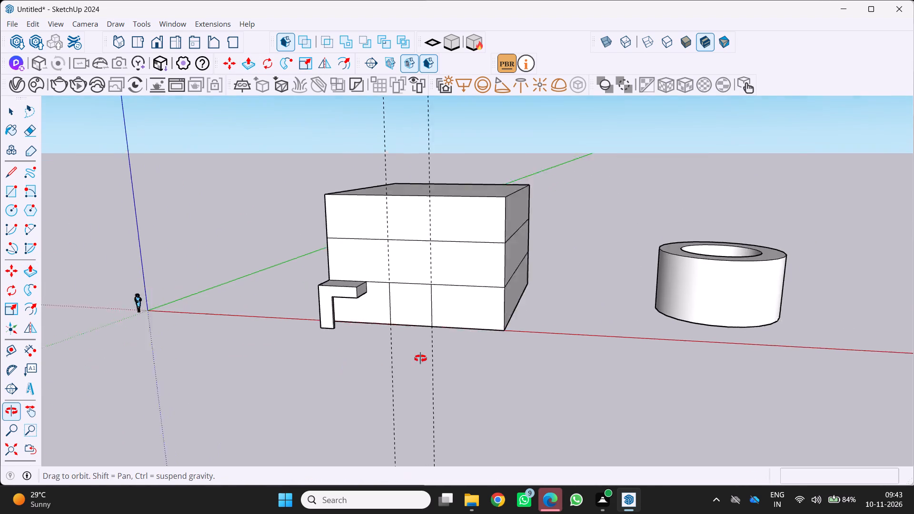
middle_click_drag(420, 358, 457, 355)
Erase the two dashed guide lines running through the front panel's side edges.
scroll(433, 364, "down", 5)
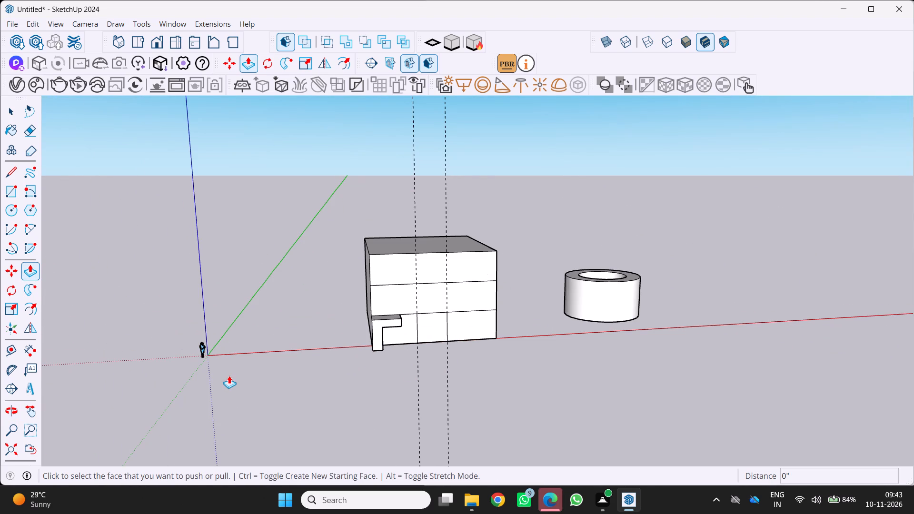
scroll(249, 385, "down", 3)
middle_click_drag(265, 391, 202, 388)
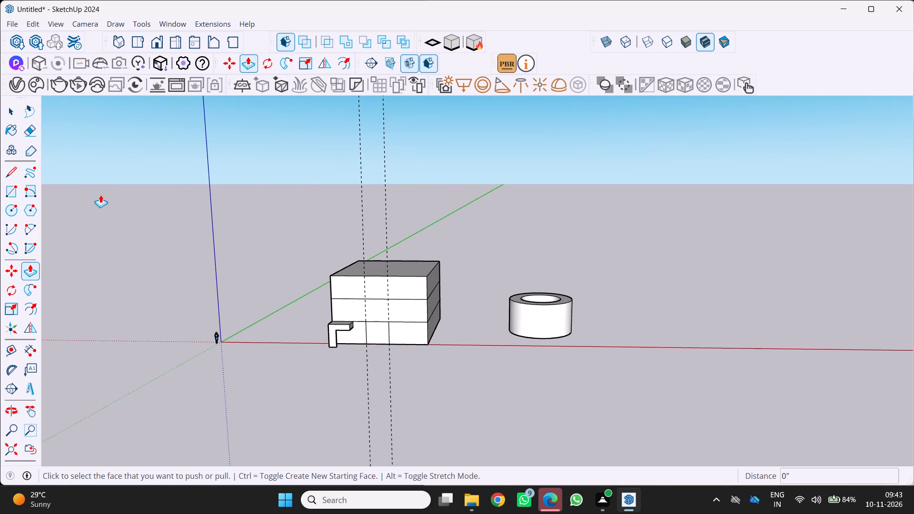
key("e")
scroll(346, 233, "up", 2)
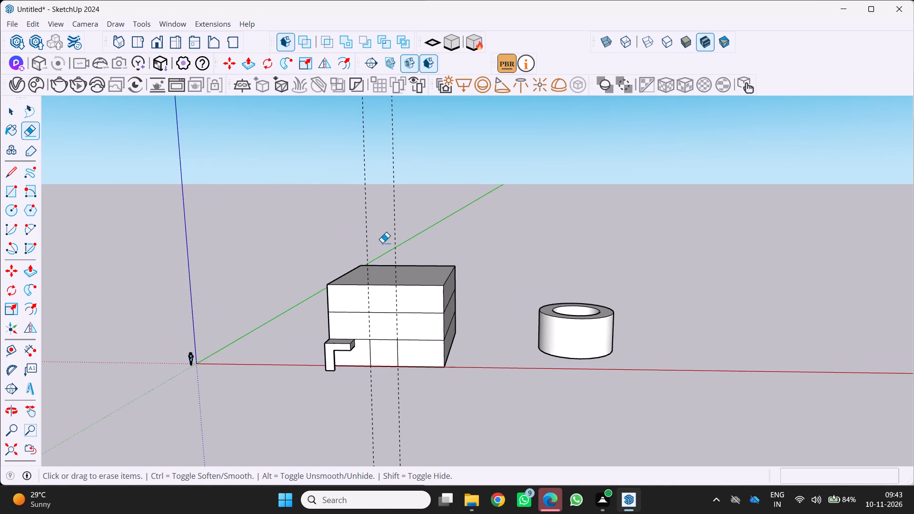
left_click(367, 238)
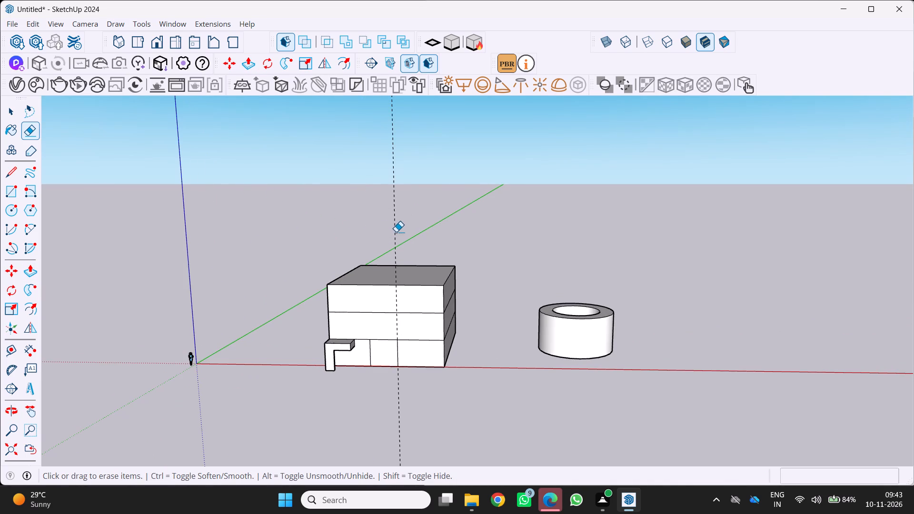
left_click(397, 232)
scroll(389, 251, "down", 3)
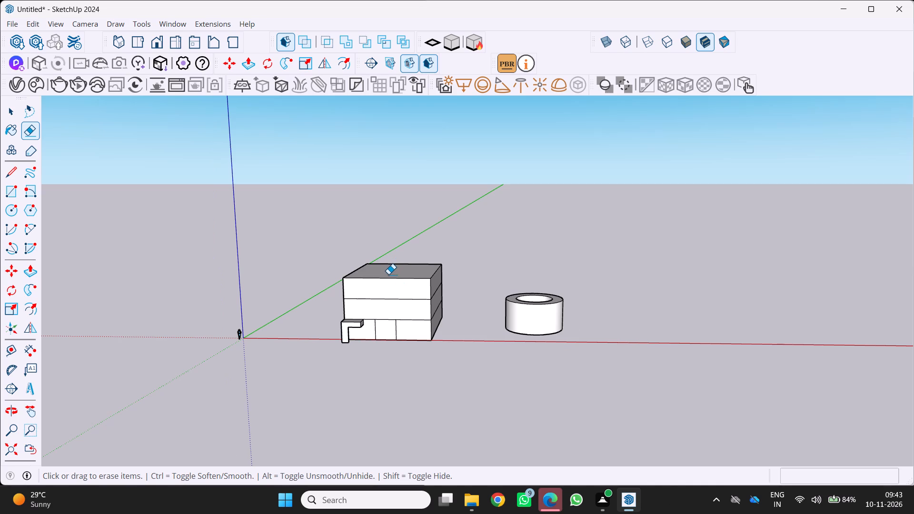
Examine the three-storey block's front, corner overhang and the raised circular form from near, far, low and raised viewpoints.
scroll(457, 356, "down", 1)
scroll(470, 367, "up", 9)
middle_click_drag(321, 326, 370, 334)
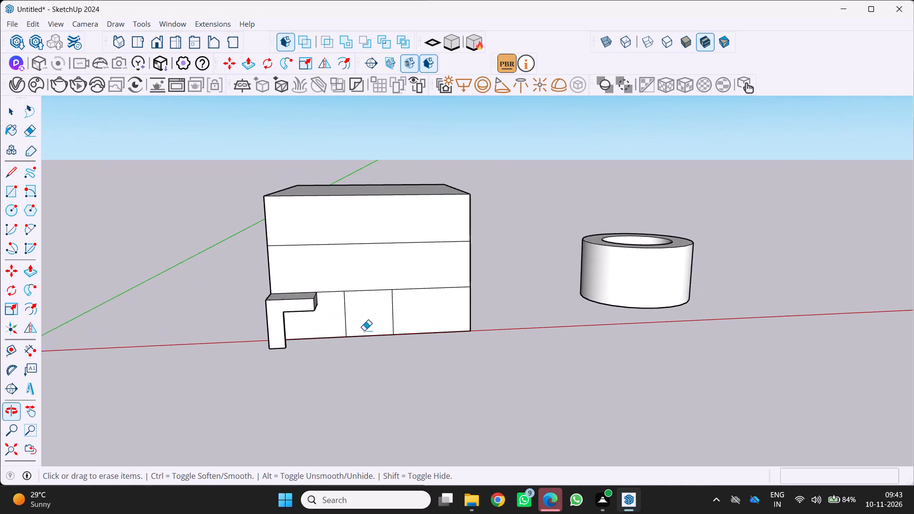
scroll(366, 338, "down", 6)
middle_click_drag(357, 346, 328, 344)
scroll(342, 336, "up", 1)
middle_click_drag(357, 334, 355, 335)
scroll(357, 334, "up", 1)
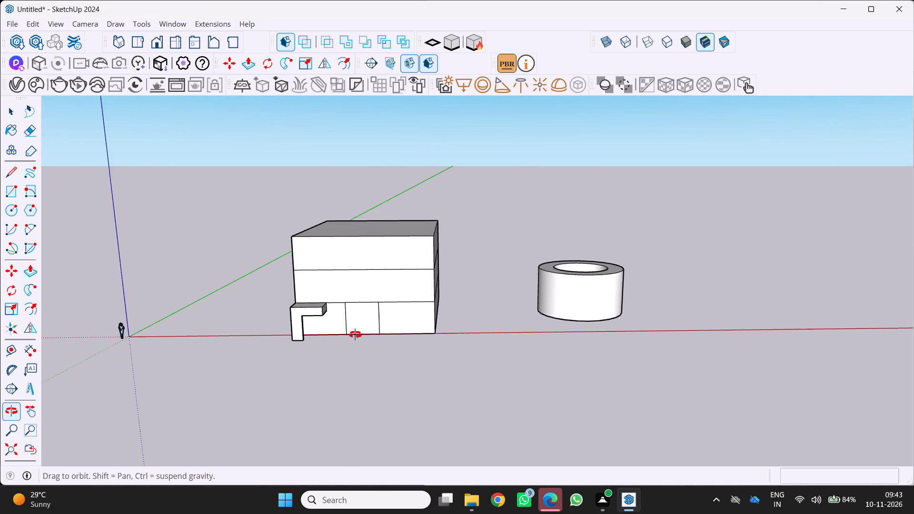
middle_click_drag(355, 335, 334, 360)
scroll(334, 361, "up", 3)
middle_click_drag(335, 358, 317, 372)
scroll(317, 372, "up", 1)
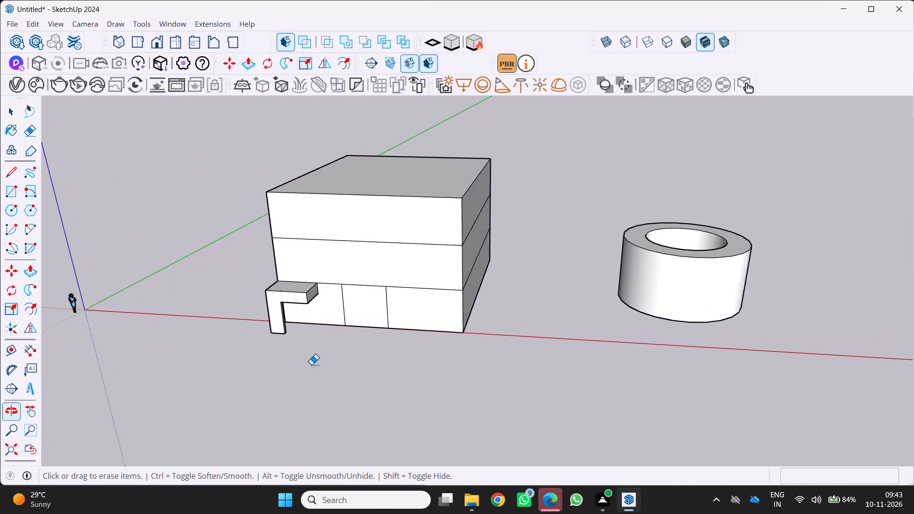
scroll(310, 363, "down", 4)
middle_click_drag(311, 361, 369, 324)
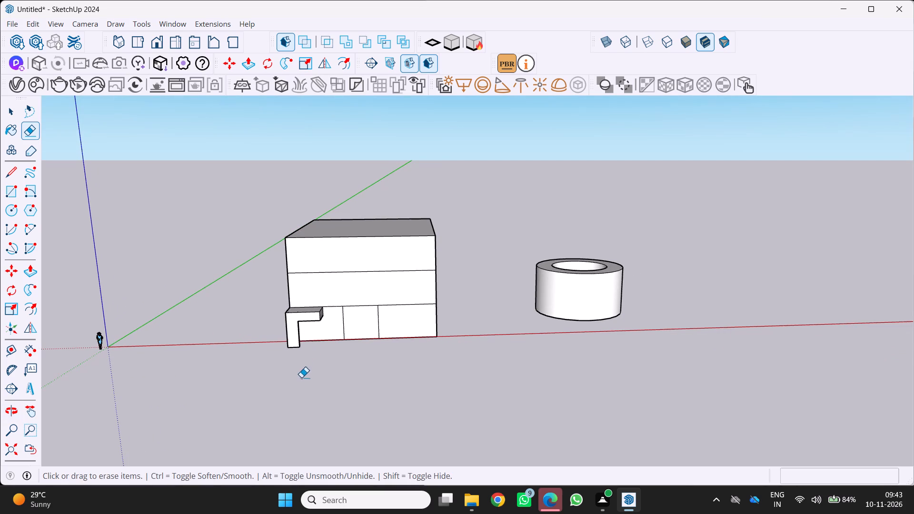
scroll(303, 378, "down", 1)
middle_click_drag(305, 380, 239, 373)
scroll(309, 341, "up", 6)
middle_click_drag(299, 346, 248, 368)
scroll(364, 310, "up", 4)
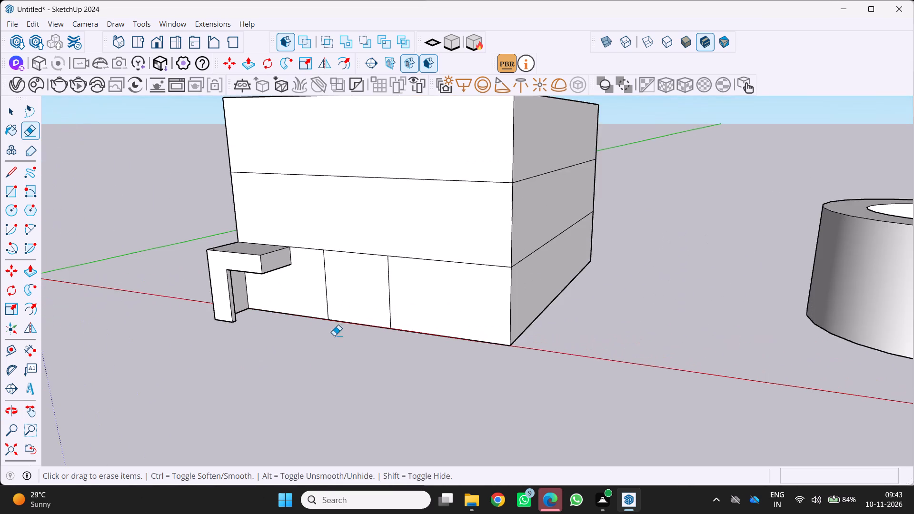
middle_click_drag(333, 342, 325, 376)
scroll(325, 376, "up", 1)
scroll(328, 373, "down", 6)
middle_click_drag(329, 374, 460, 335)
scroll(459, 335, "up", 1)
scroll(440, 357, "down", 5)
middle_click_drag(428, 369, 382, 370)
scroll(393, 370, "up", 1)
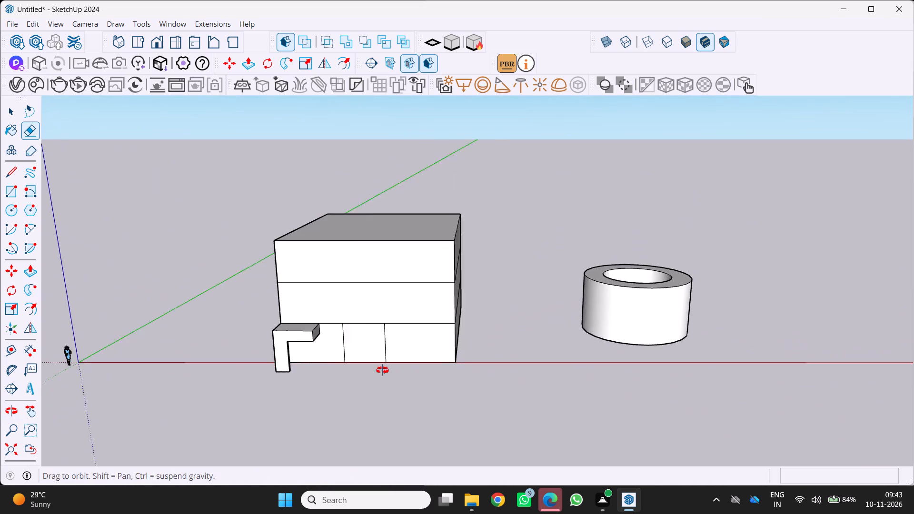
middle_click_drag(382, 370, 379, 371)
scroll(333, 403, "up", 3)
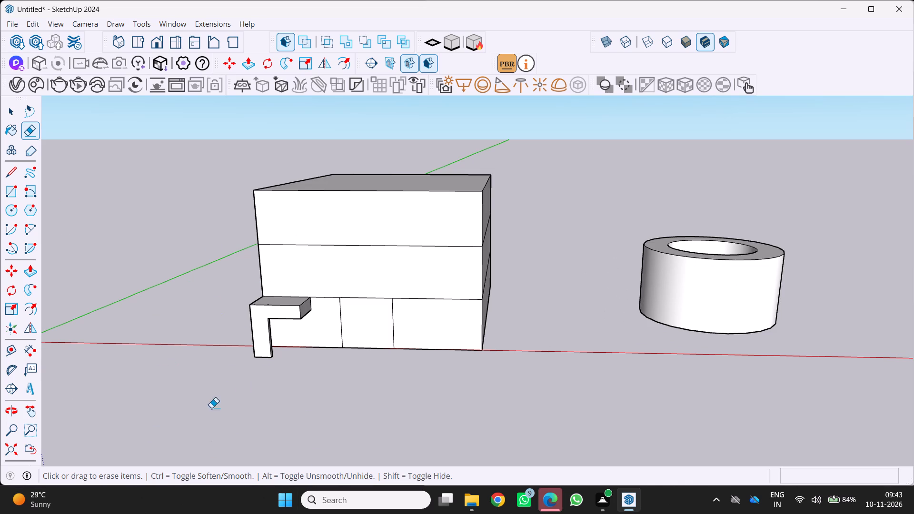
scroll(366, 375, "down", 4, "ctrl")
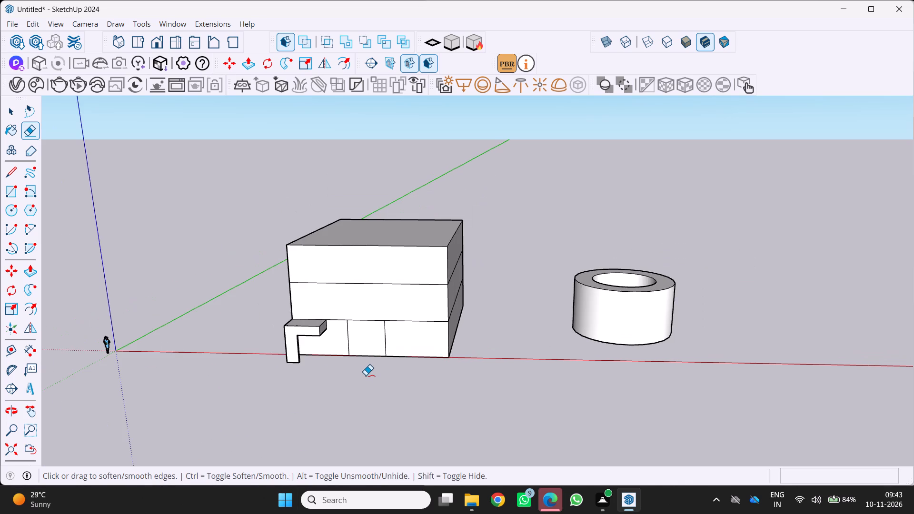
scroll(366, 375, "down", 3)
scroll(366, 375, "down", 5, "ctrl")
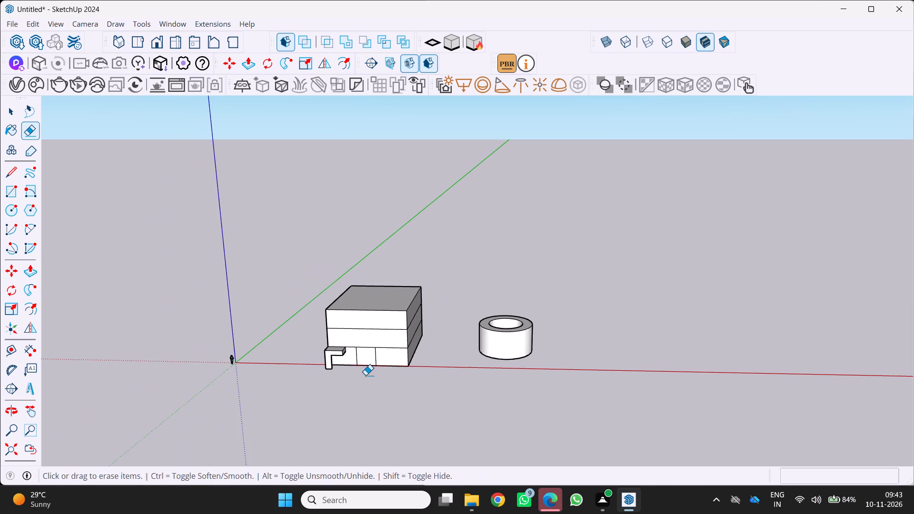
scroll(366, 375, "down", 7, "ctrl")
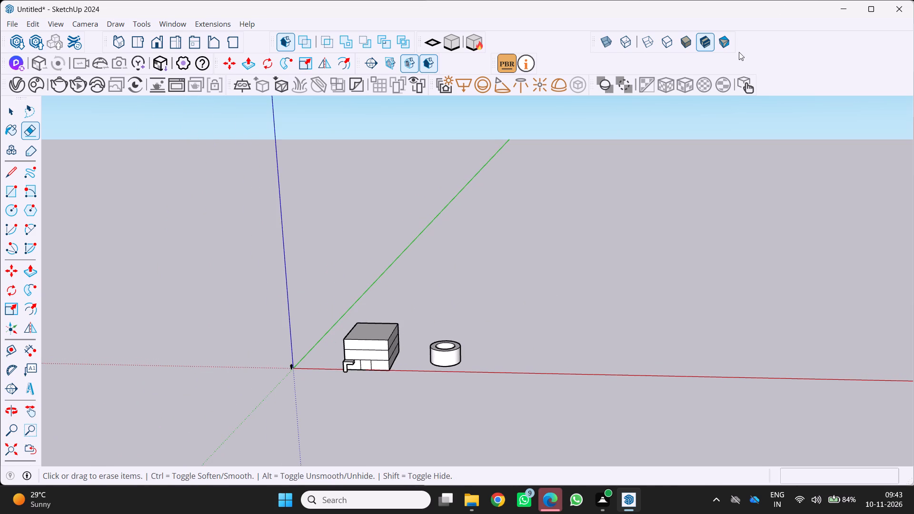
scroll(434, 413, "up", 9)
middle_click_drag(342, 363, 423, 352)
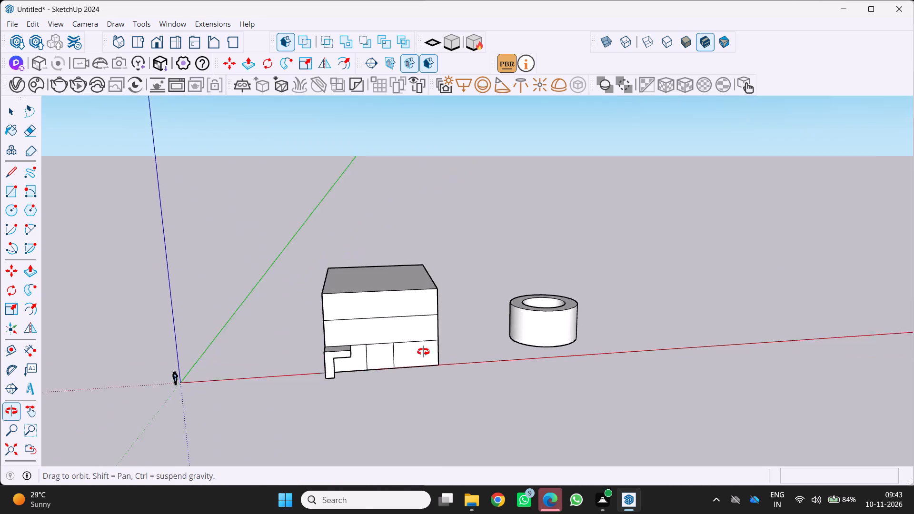
middle_click_drag(423, 352, 428, 350)
scroll(456, 335, "down", 4)
scroll(438, 398, "up", 5)
middle_click_drag(420, 390, 368, 385)
scroll(368, 385, "up", 1)
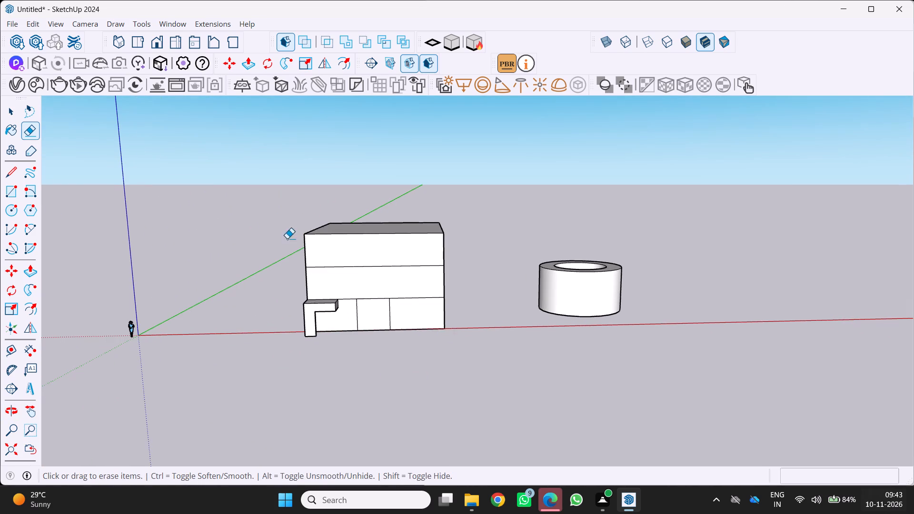
scroll(85, 319, "down", 2)
middle_click_drag(197, 376, 187, 372)
scroll(262, 308, "up", 4)
scroll(313, 328, "up", 2)
middle_click_drag(313, 328, 245, 360)
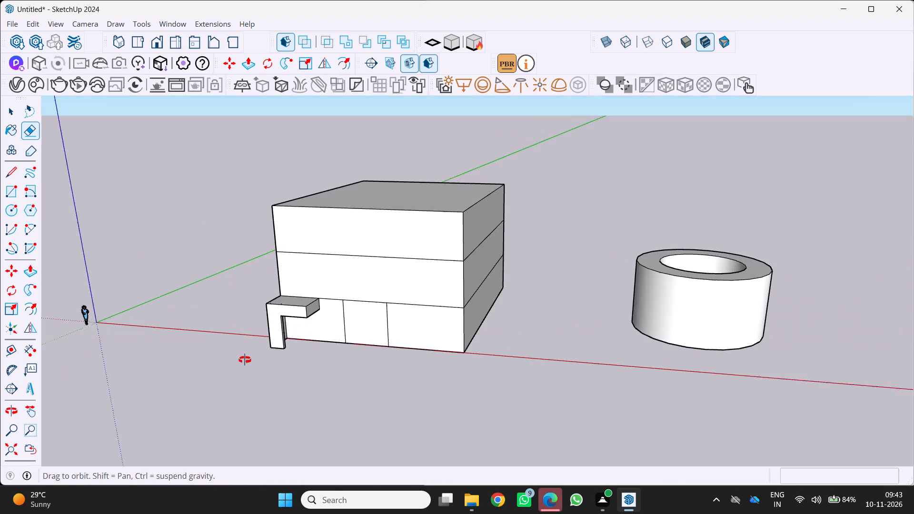
middle_click_drag(245, 360, 242, 360)
scroll(253, 331, "up", 2)
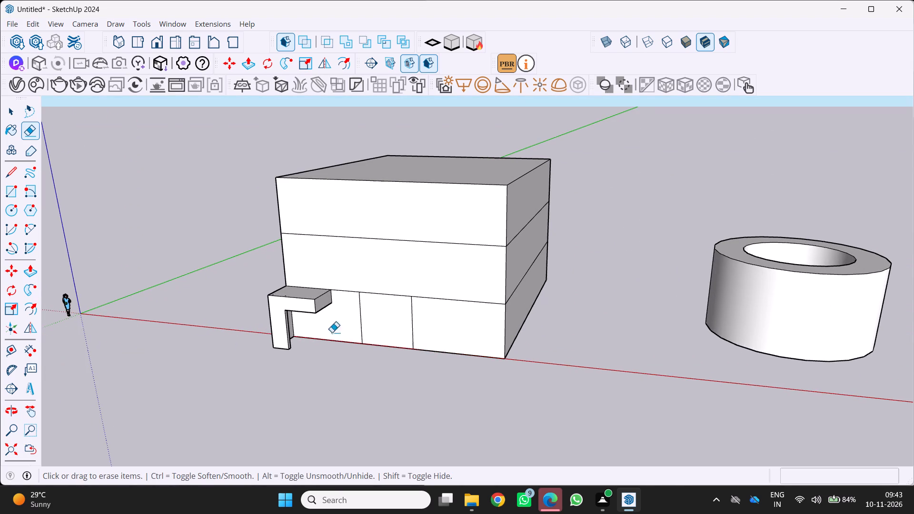
scroll(342, 329, "up", 1)
middle_click_drag(343, 329, 346, 338)
scroll(346, 337, "up", 1)
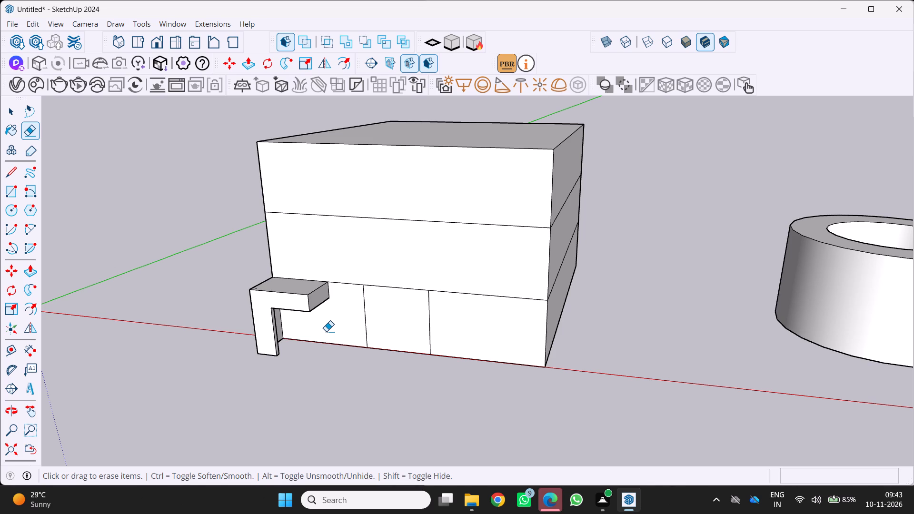
scroll(338, 289, "down", 7)
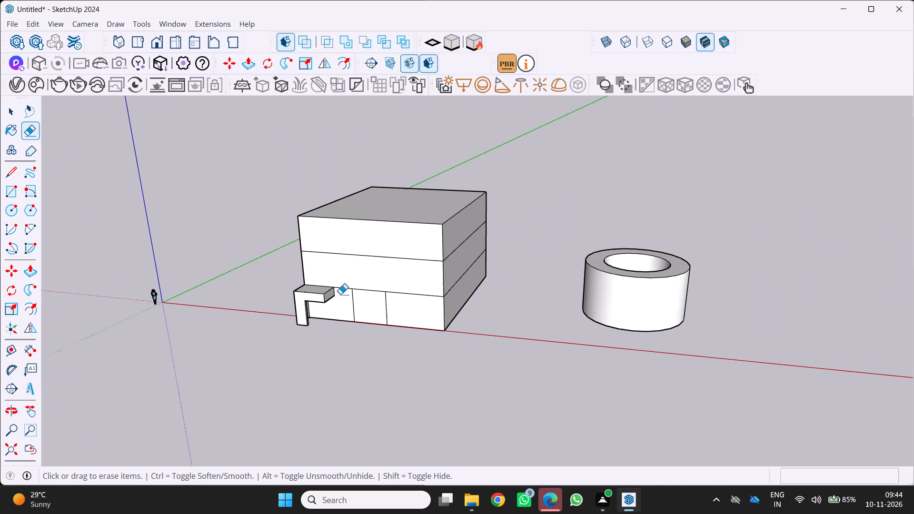
middle_click_drag(343, 298, 305, 317)
scroll(312, 301, "down", 4)
middle_click_drag(360, 296, 349, 306)
scroll(518, 300, "up", 2)
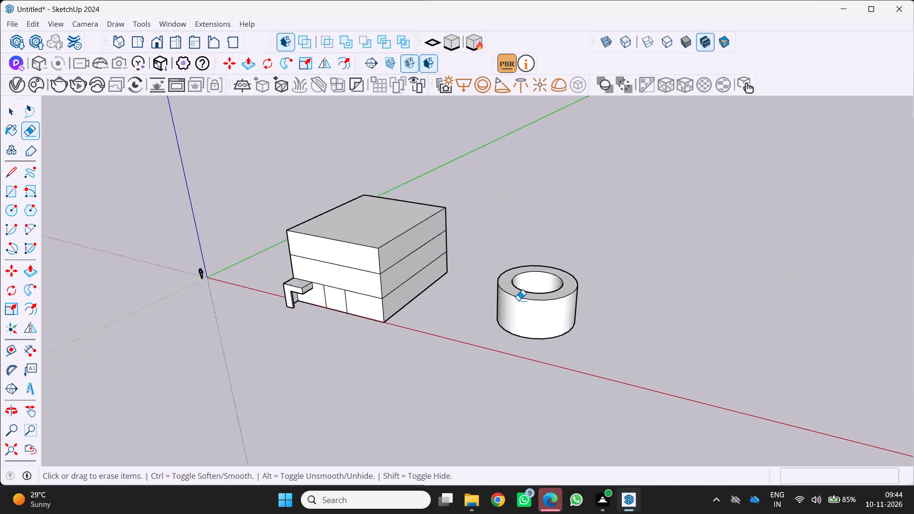
Erase the raised circular form's top edges and its outer and inner wall surfaces, down to the flat base rings.
scroll(518, 300, "up", 1)
middle_click_drag(515, 303, 423, 341)
scroll(551, 324, "up", 2)
key("e")
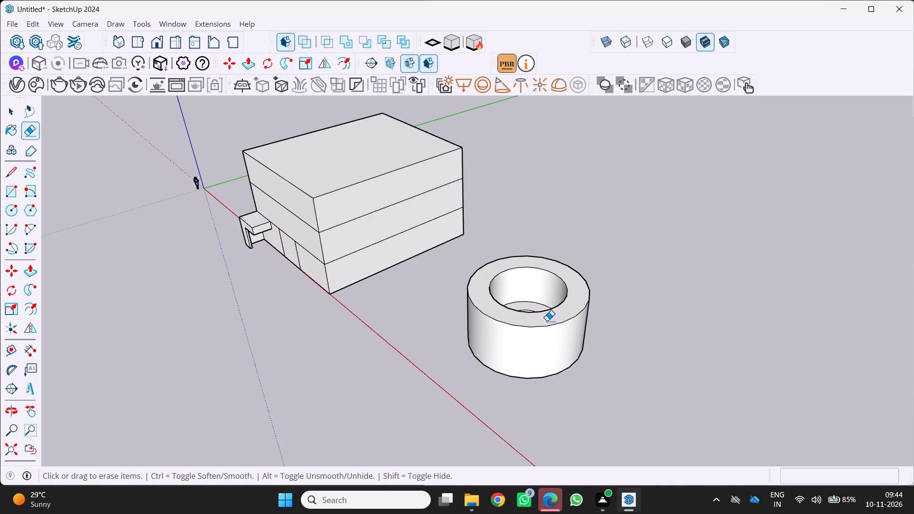
left_click(507, 326)
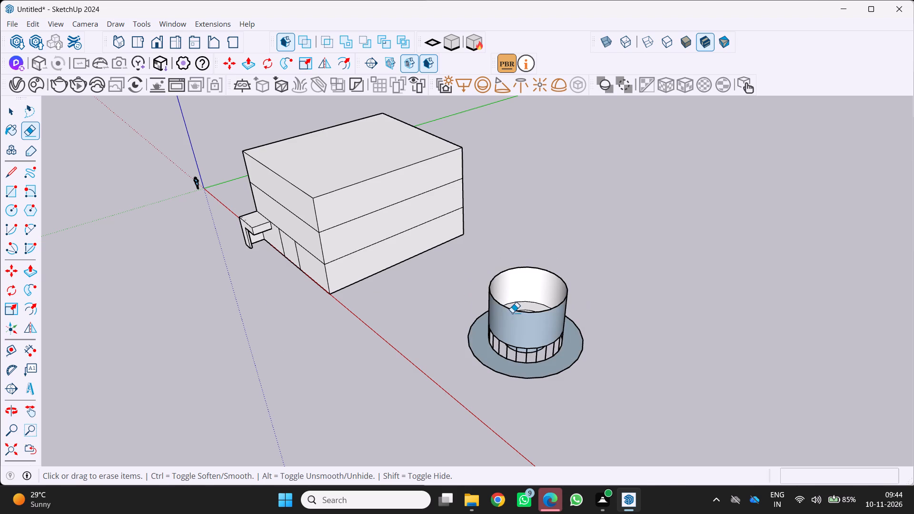
left_click_drag(506, 321, 527, 301)
left_click_drag(499, 330, 532, 331)
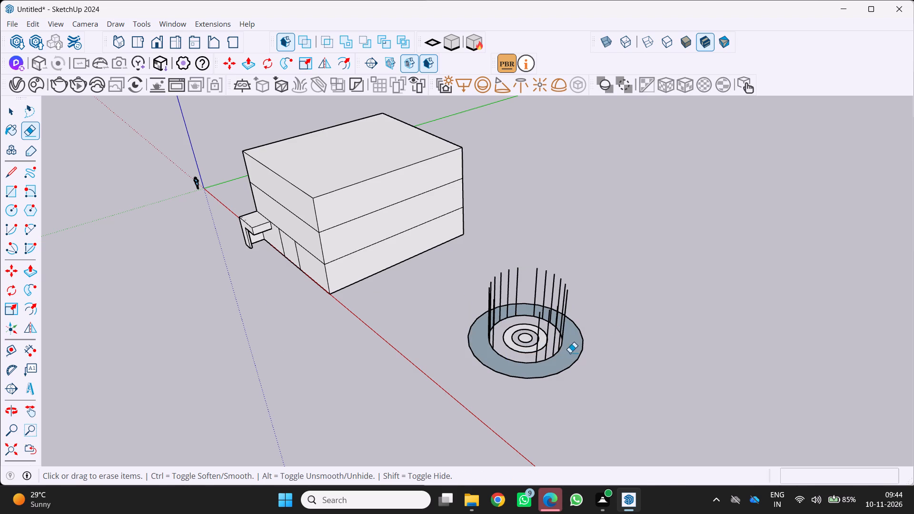
Examine the flat base rings and the vertical edges standing around them from several angles beside the block.
middle_click_drag(532, 365, 703, 364)
scroll(578, 380, "up", 2)
middle_click_drag(565, 385, 492, 407)
scroll(564, 385, "up", 1)
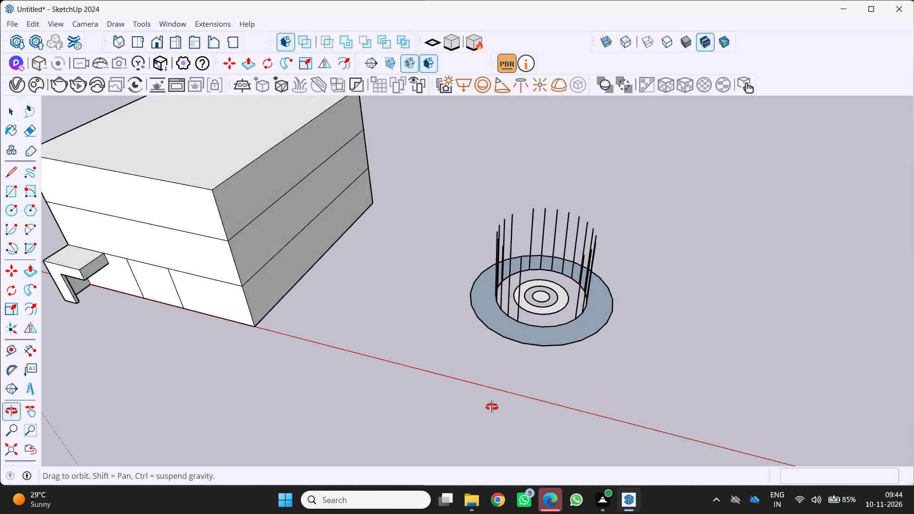
middle_click_drag(492, 407, 446, 417)
scroll(440, 407, "down", 6)
middle_click_drag(441, 406, 563, 374)
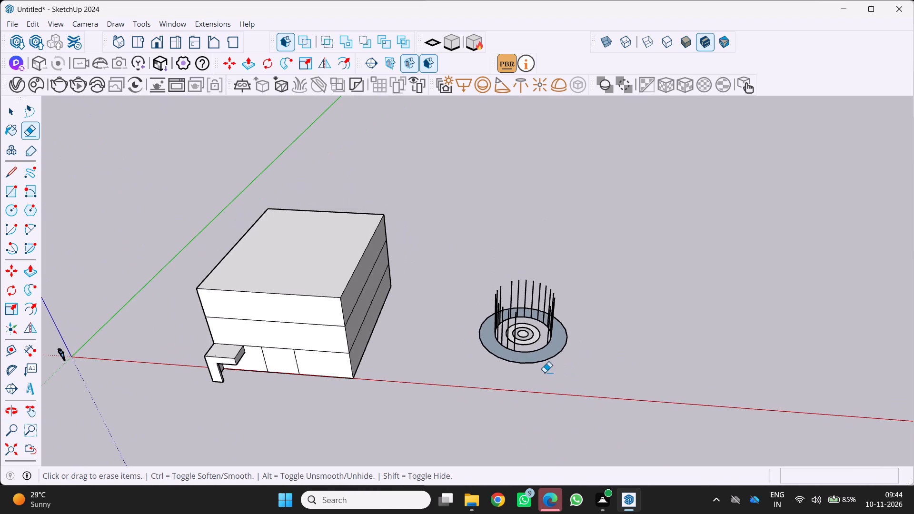
scroll(547, 363, "down", 1)
middle_click_drag(526, 371, 356, 387)
scroll(452, 357, "up", 7)
middle_click_drag(483, 338, 403, 366)
scroll(429, 348, "down", 7)
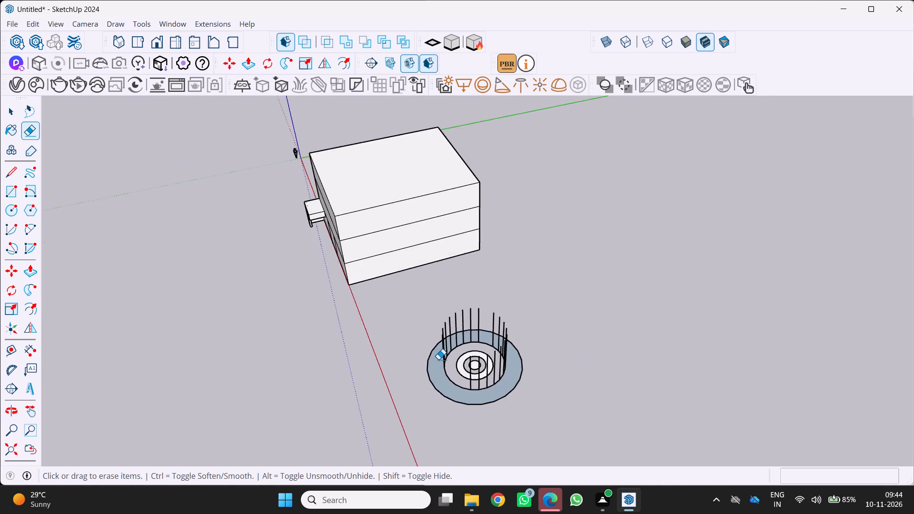
scroll(438, 359, "down", 2)
middle_click_drag(438, 364, 598, 324)
scroll(316, 436, "up", 1)
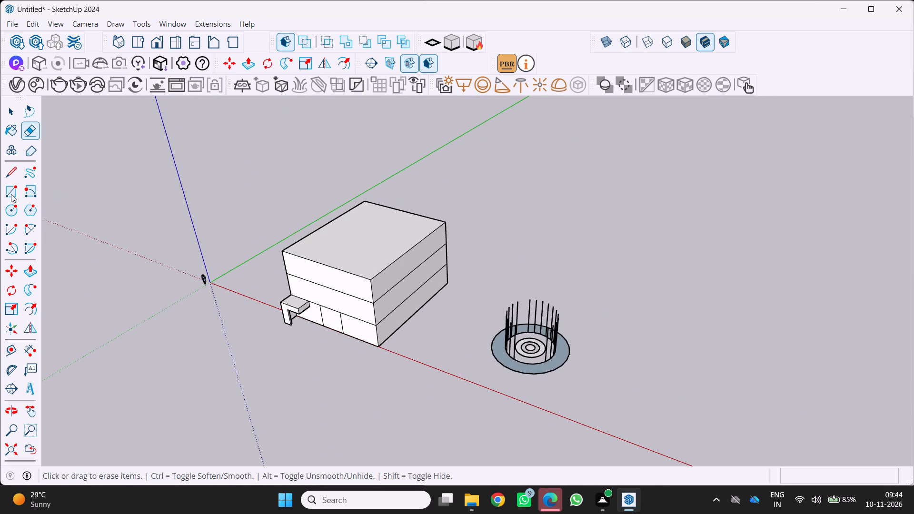
Draw a line about 28' 7" long across the base rings, from the inner opening's near edge to the outer ring's far edge.
left_click(13, 175)
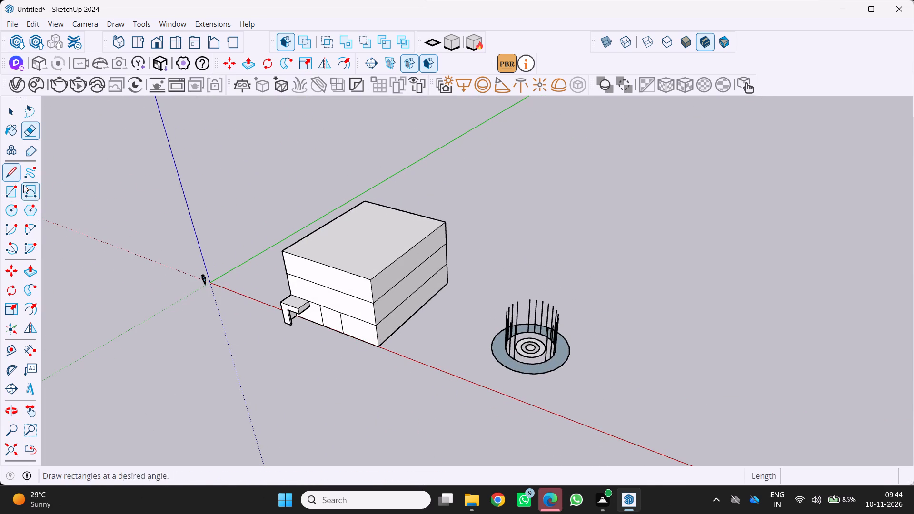
scroll(525, 374, "up", 6)
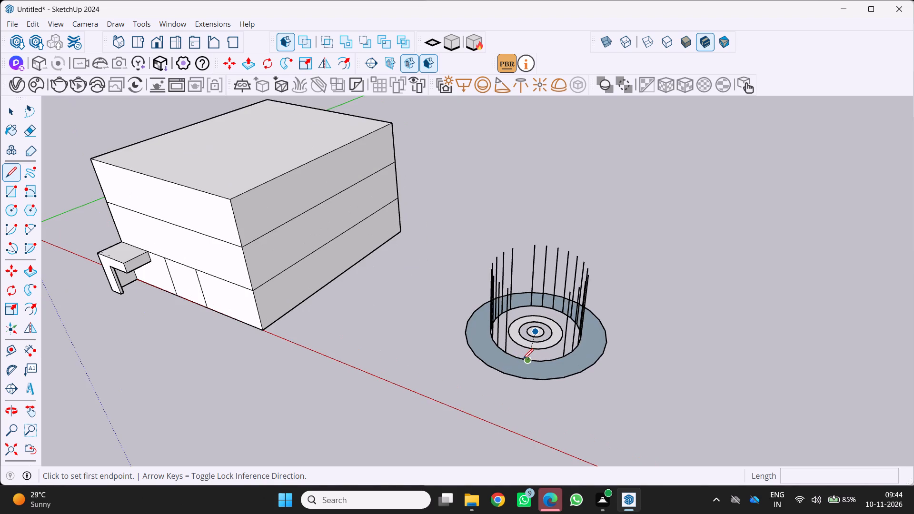
left_click(524, 359)
scroll(545, 295, "down", 3)
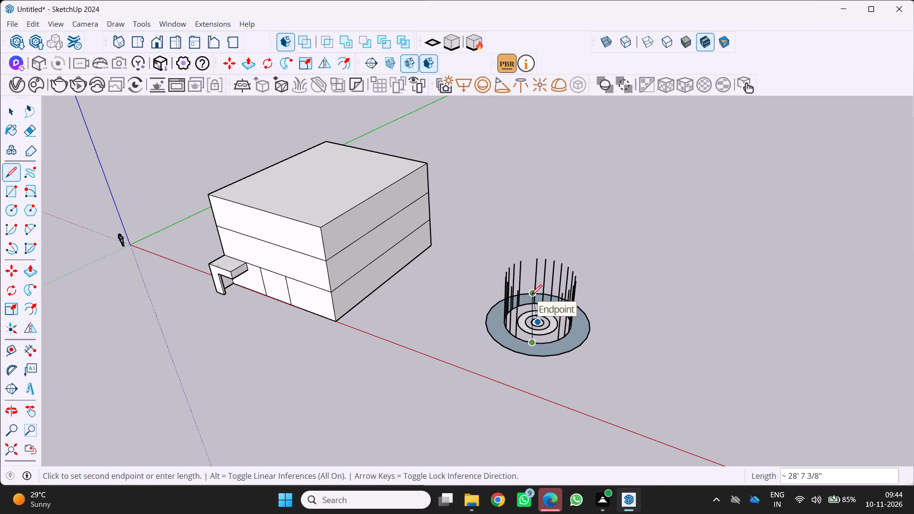
left_click(536, 295)
Erase every segment of the line crossing the concentric base rings, keeping the ring edges and the standing vertical edges.
middle_click_drag(538, 343, 518, 352)
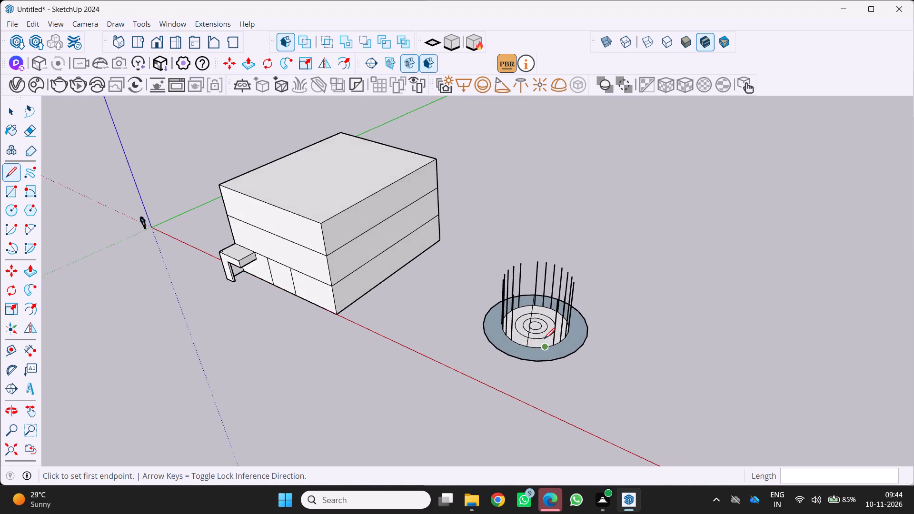
scroll(544, 339, "up", 8)
middle_click_drag(522, 361, 444, 370)
scroll(461, 359, "down", 1)
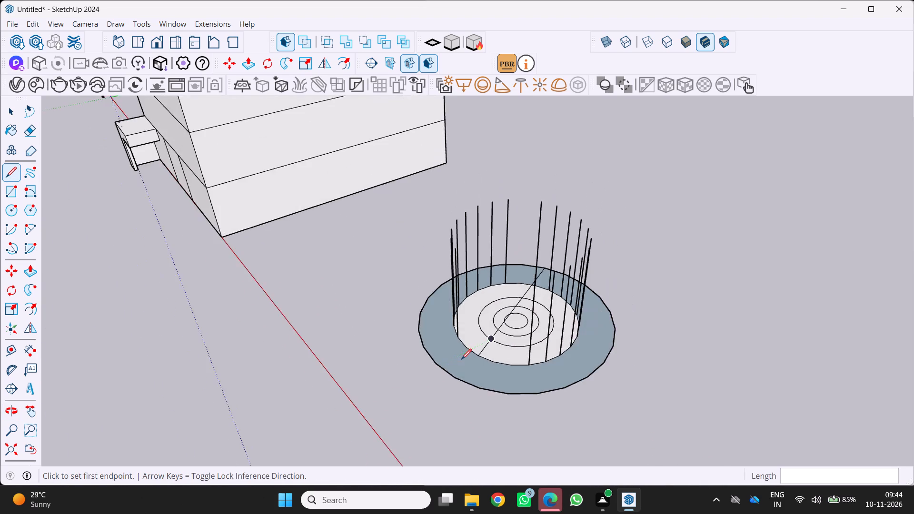
scroll(461, 359, "down", 1)
middle_click_drag(461, 359, 564, 346)
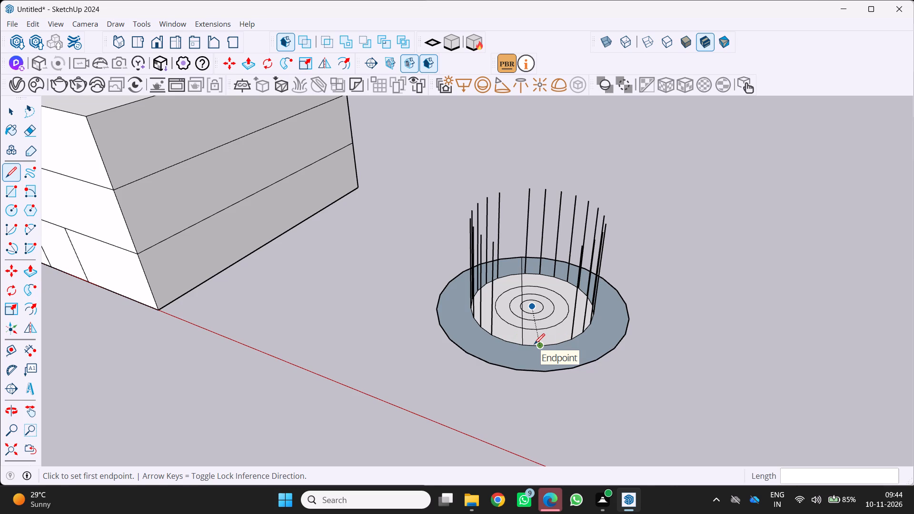
key("e")
scroll(536, 295, "up", 3)
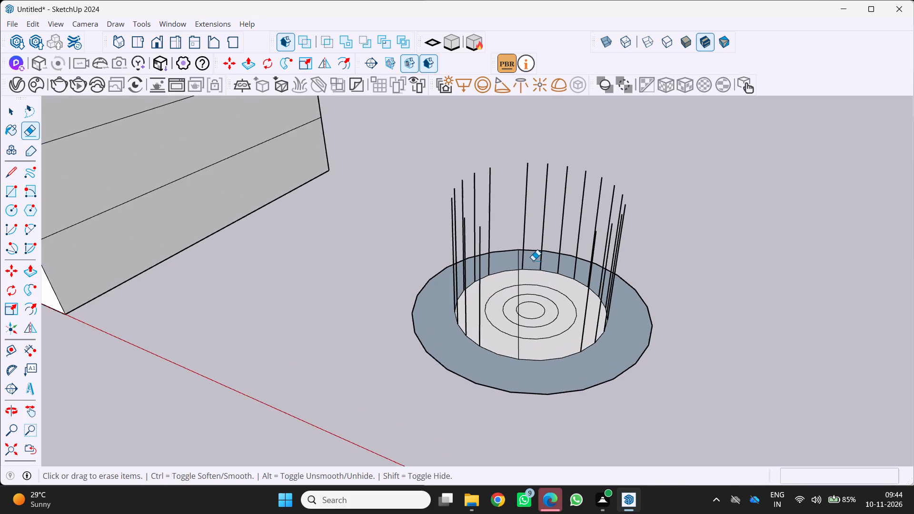
scroll(533, 260, "up", 2)
left_click(513, 271)
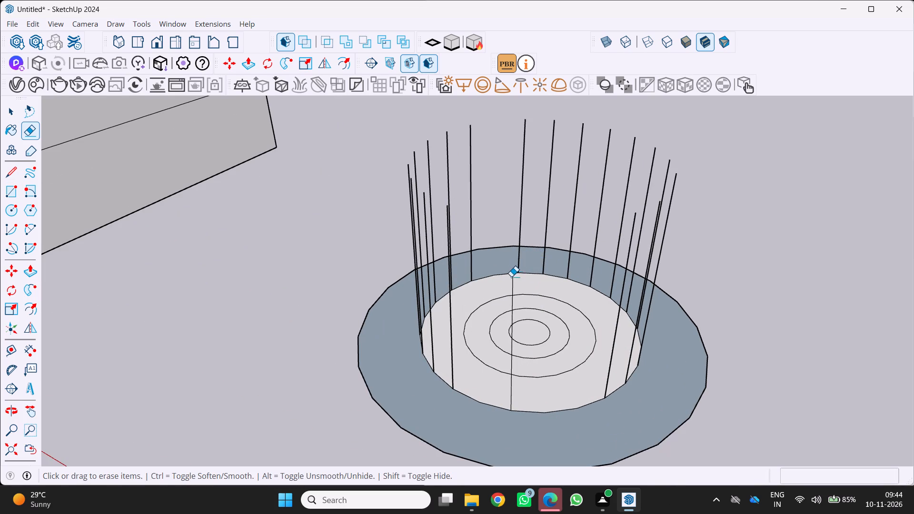
left_click_drag(512, 287, 521, 287)
left_click(514, 305)
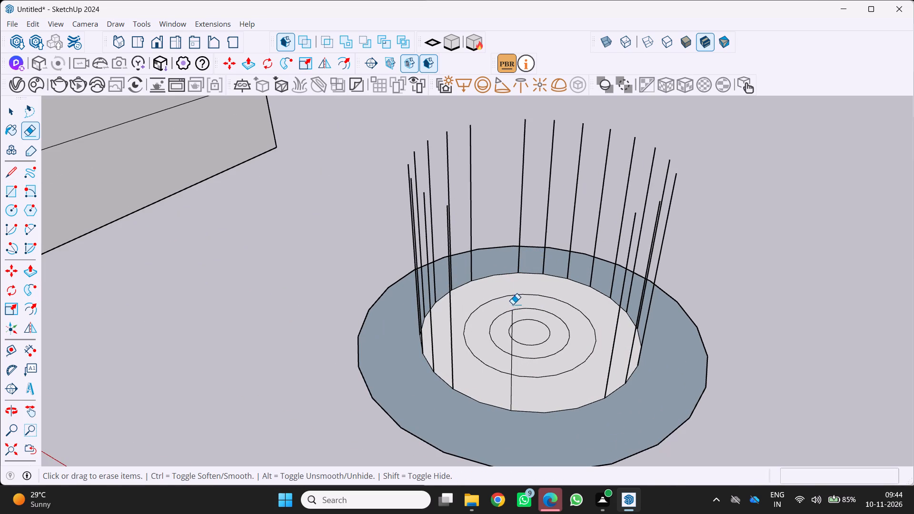
left_click(511, 314)
scroll(519, 331, "up", 7)
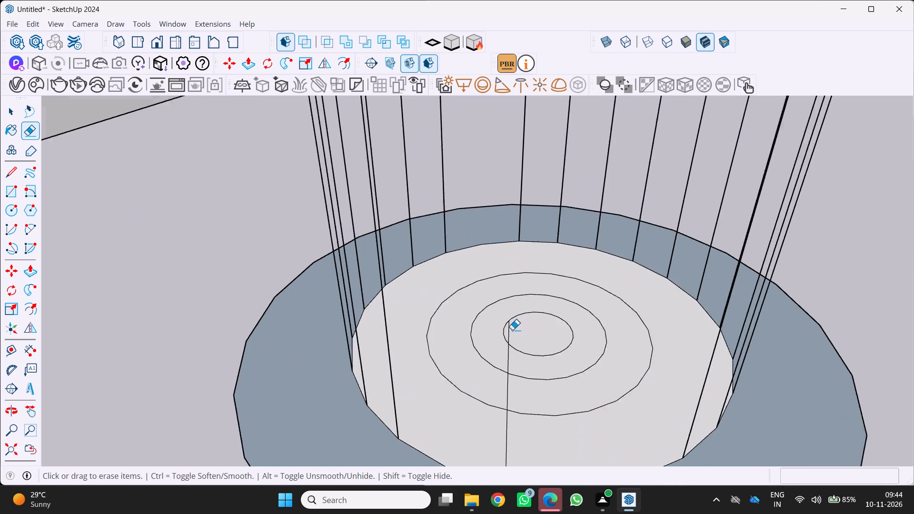
left_click(507, 330)
left_click_drag(498, 365, 515, 366)
left_click_drag(492, 401, 501, 405)
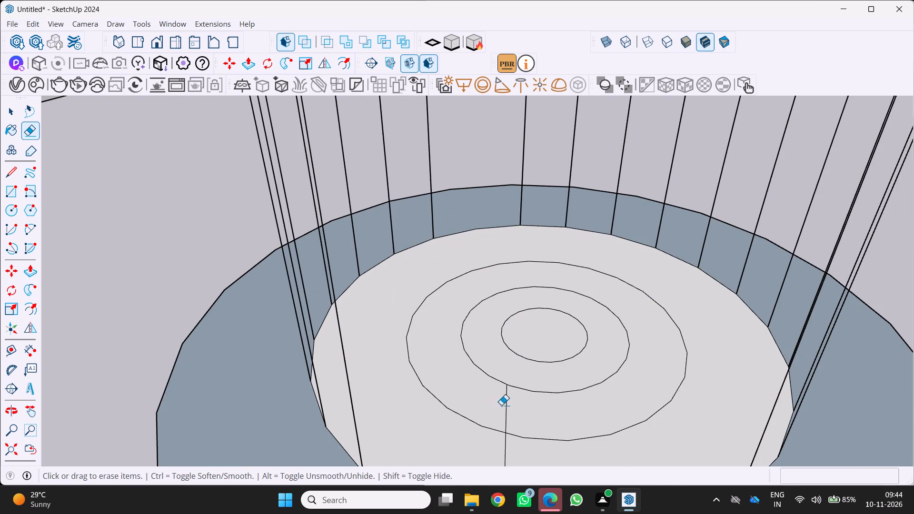
left_click_drag(501, 405, 518, 405)
scroll(522, 406, "down", 11)
left_click_drag(508, 436, 525, 432)
Examine the flat concentric rings and the vertical edges standing around them from near, far, low and raised viewpoints beside the block.
scroll(512, 435, "down", 2)
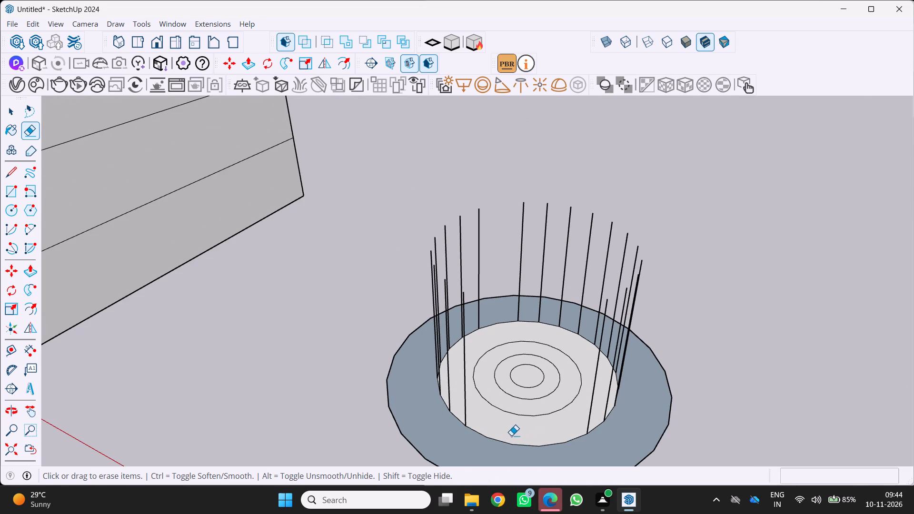
scroll(511, 435, "down", 8)
middle_click_drag(507, 419, 440, 383)
scroll(454, 360, "down", 11)
scroll(443, 399, "up", 5)
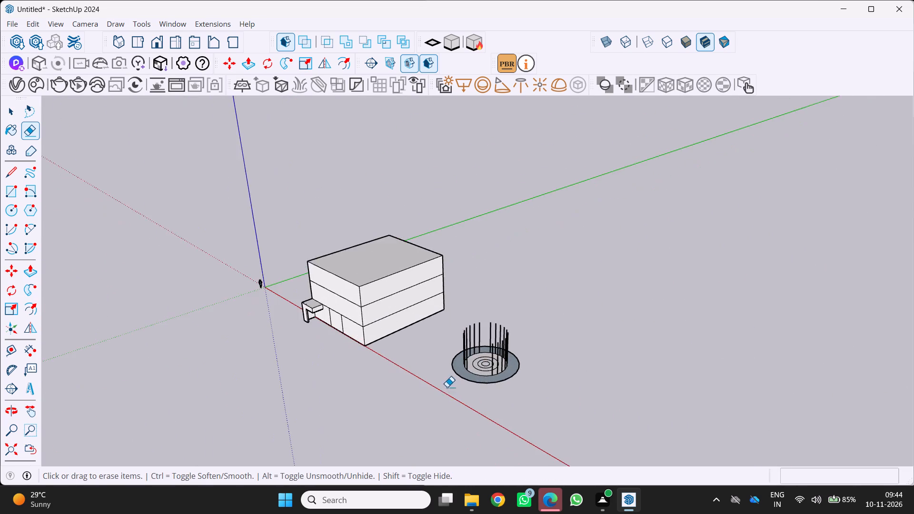
scroll(447, 387, "up", 10)
middle_click_drag(453, 387, 544, 386)
scroll(498, 399, "down", 5)
middle_click_drag(497, 399, 513, 386)
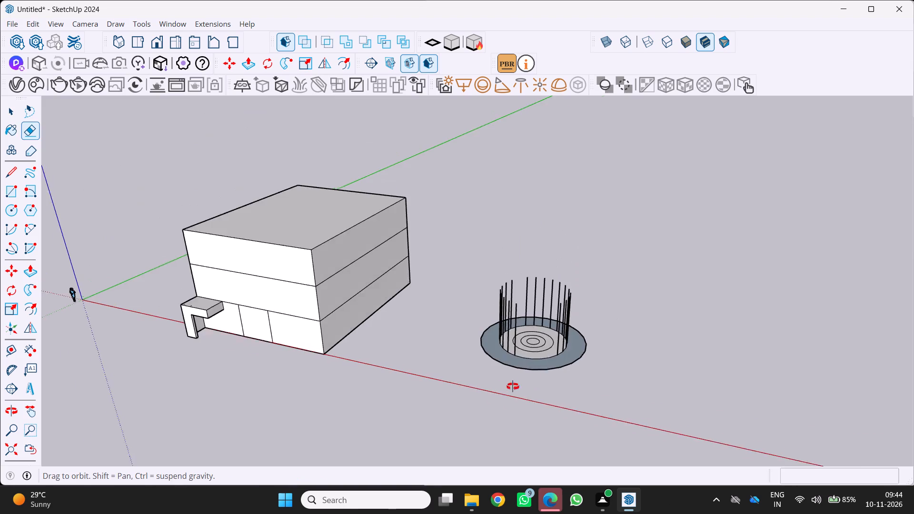
middle_click_drag(513, 386, 579, 337)
scroll(576, 334, "up", 9)
middle_click_drag(513, 382, 425, 401)
scroll(454, 373, "down", 3)
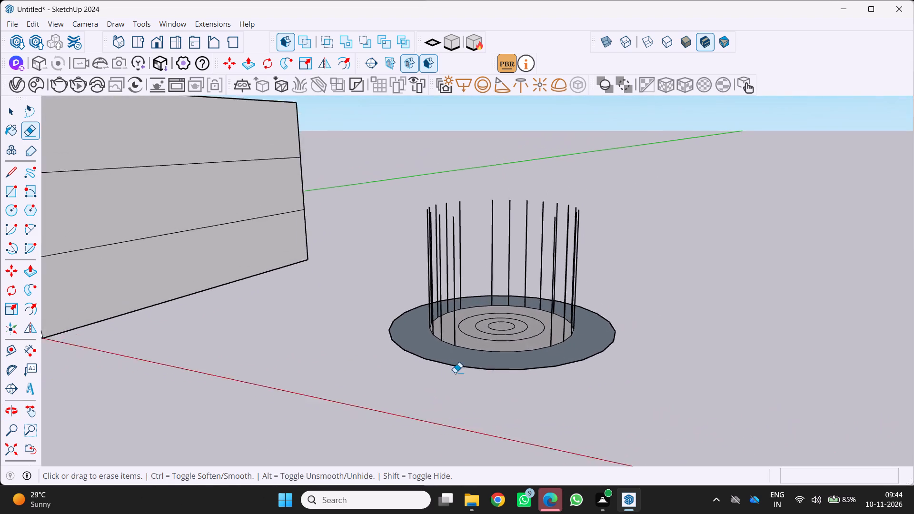
scroll(455, 373, "down", 2)
middle_click_drag(456, 377, 423, 409)
scroll(472, 387, "up", 3)
middle_click_drag(473, 386, 421, 410)
scroll(432, 391, "down", 4)
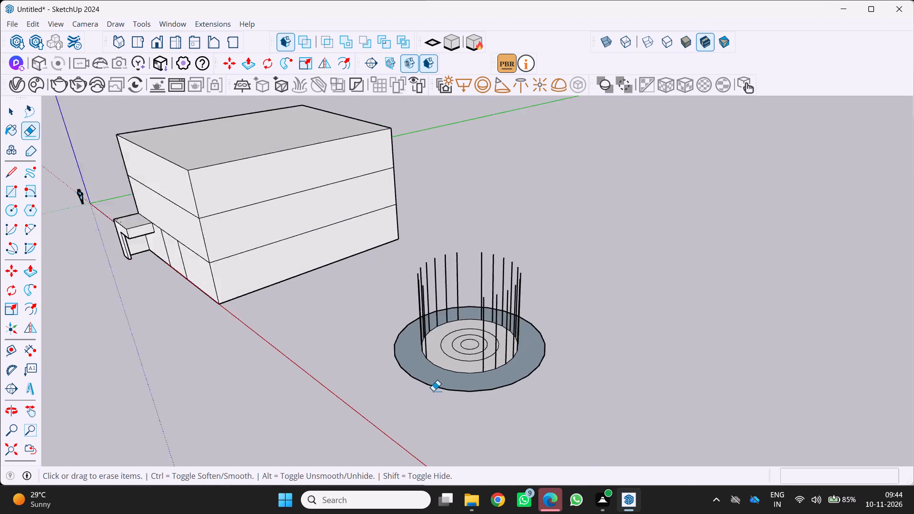
scroll(433, 391, "down", 2)
middle_click_drag(438, 388, 505, 366)
middle_click_drag(518, 368, 447, 395)
scroll(445, 392, "up", 4)
middle_click_drag(447, 388, 397, 405)
scroll(446, 389, "up", 1)
scroll(446, 389, "down", 5)
middle_click_drag(437, 392, 544, 364)
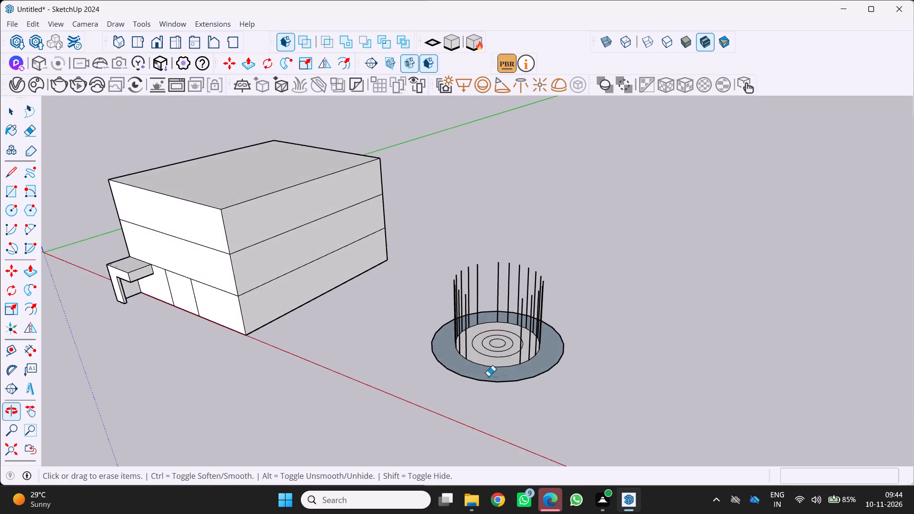
scroll(475, 382, "down", 5)
scroll(444, 401, "up", 2)
middle_click_drag(440, 405, 366, 397)
scroll(404, 389, "up", 4)
middle_click_drag(417, 383, 418, 383)
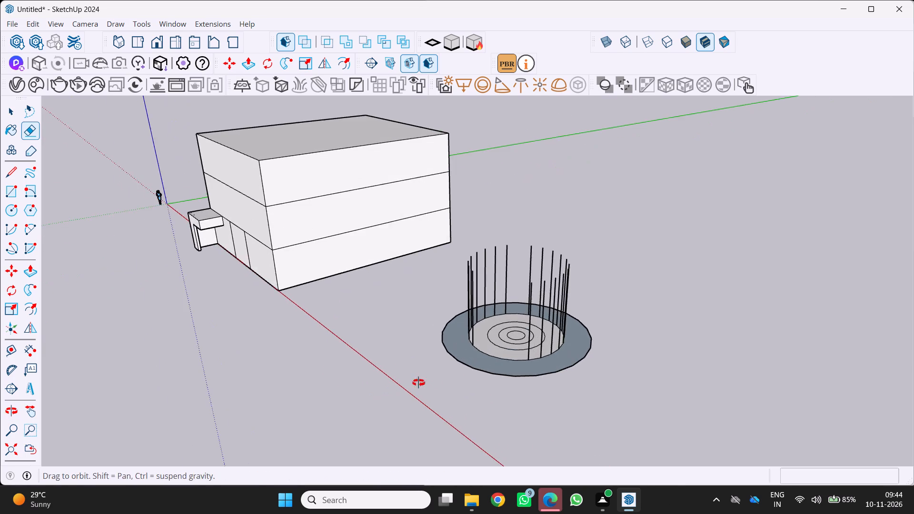
middle_click_drag(418, 383, 485, 376)
scroll(505, 386, "up", 4)
middle_click_drag(500, 386, 430, 382)
scroll(430, 382, "up", 1)
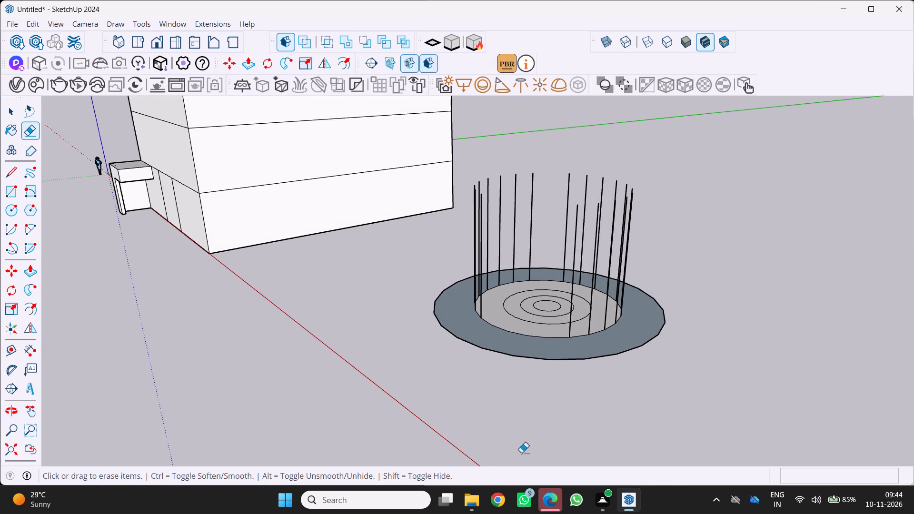
scroll(522, 455, "down", 2)
scroll(551, 438, "up", 2)
scroll(547, 433, "down", 4)
scroll(509, 444, "down", 4)
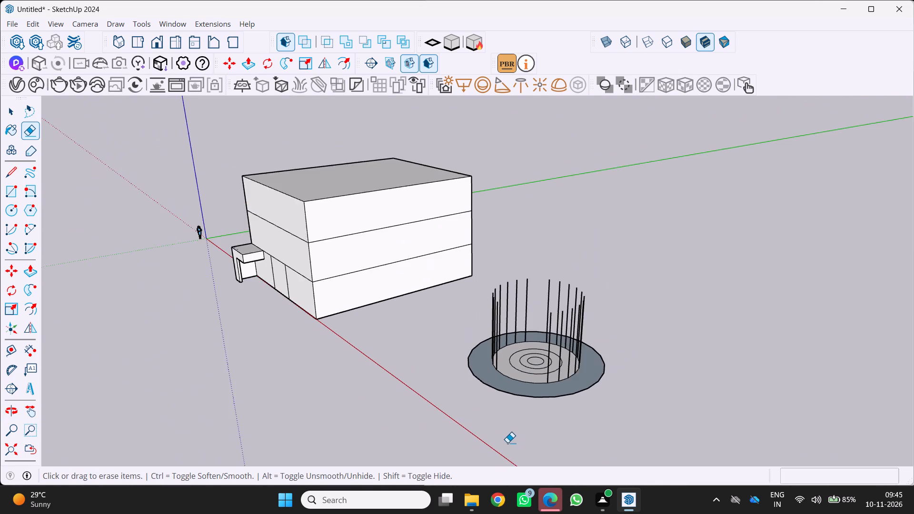
scroll(507, 443, "down", 3)
middle_click_drag(507, 442, 639, 330)
scroll(593, 349, "up", 4)
middle_click_drag(578, 353, 580, 368)
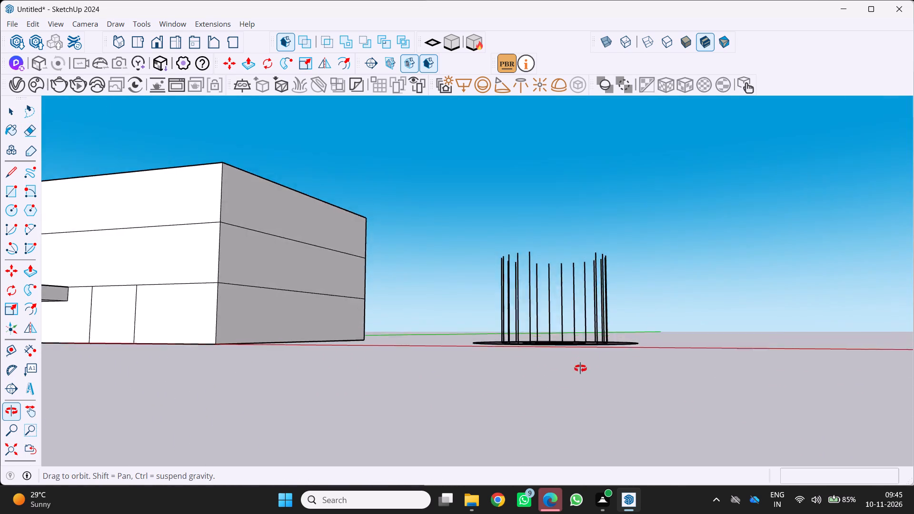
middle_click_drag(580, 368, 493, 444)
scroll(546, 373, "up", 4)
middle_click_drag(546, 373, 460, 413)
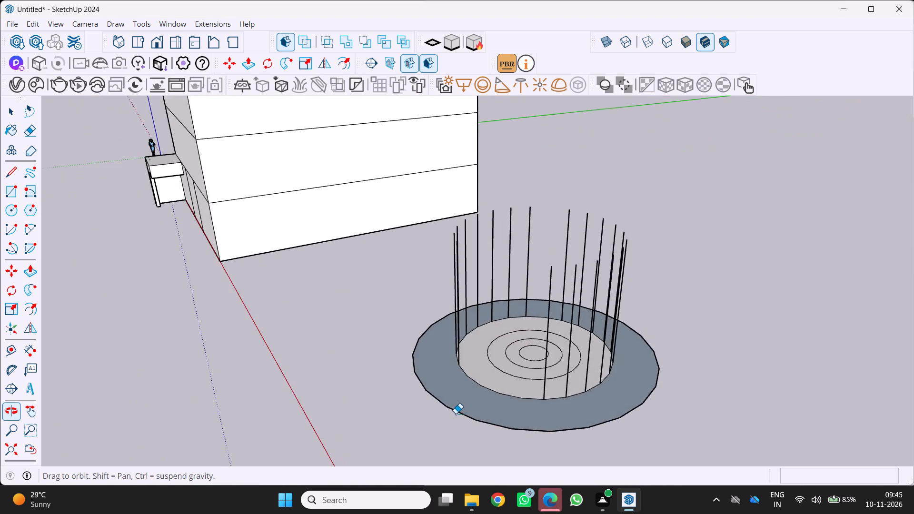
scroll(502, 421, "up", 4)
middle_click_drag(501, 419, 541, 439)
scroll(583, 427, "down", 8)
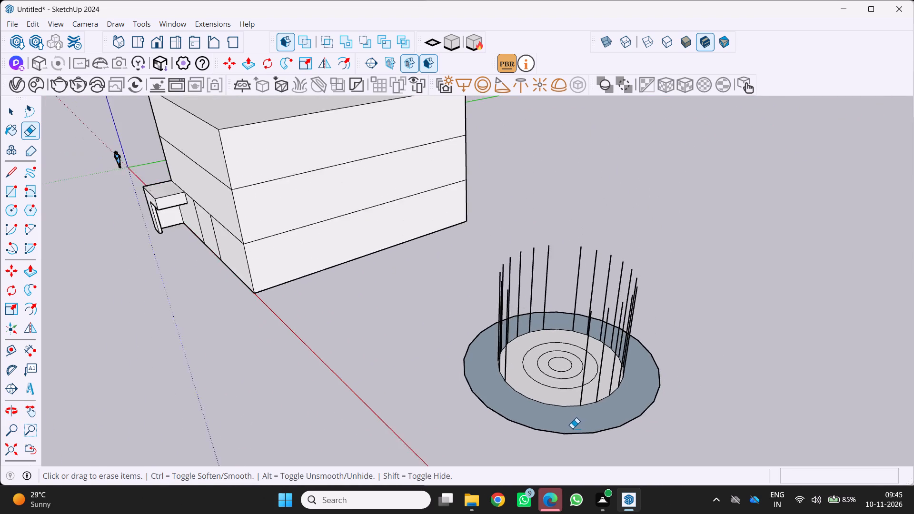
middle_click_drag(571, 428, 659, 375)
scroll(634, 375, "up", 2)
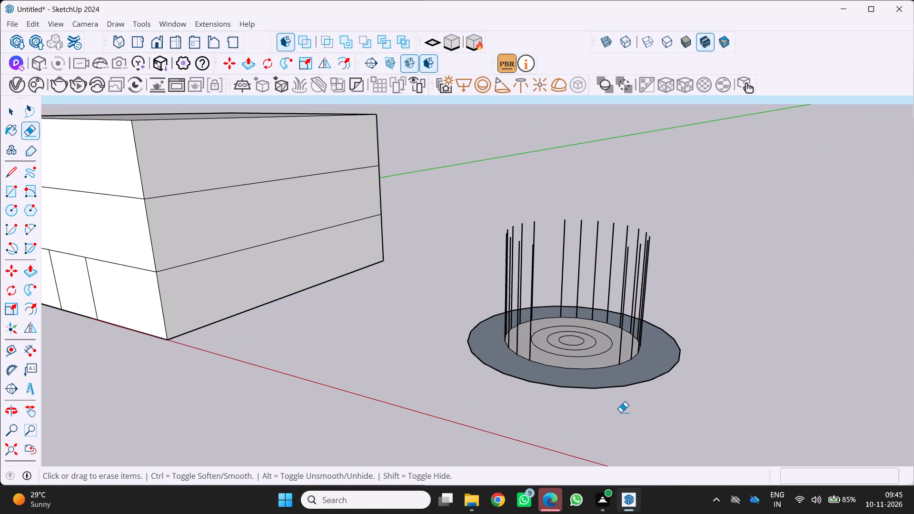
scroll(621, 413, "up", 2)
scroll(606, 409, "down", 7)
middle_click_drag(605, 419, 445, 442)
scroll(512, 378, "down", 8)
middle_click_drag(512, 384, 513, 385)
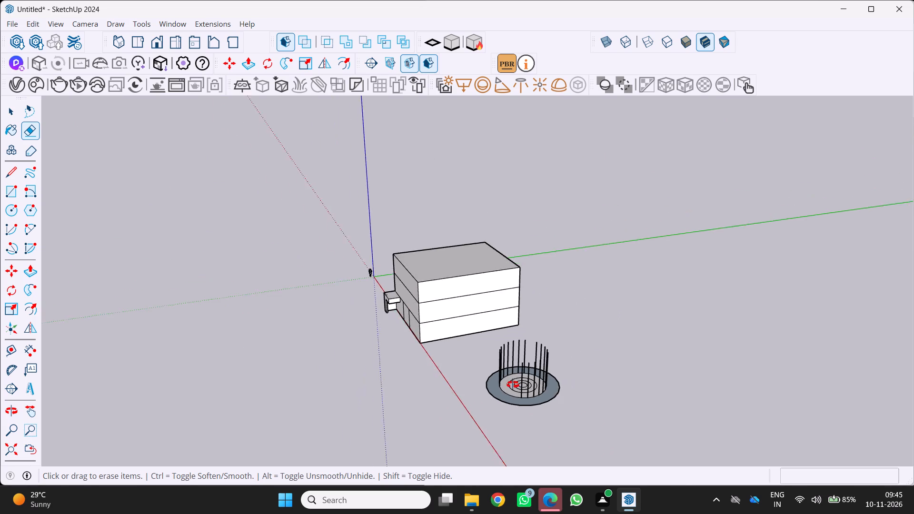
middle_click_drag(513, 385, 709, 318)
scroll(572, 383, "up", 2)
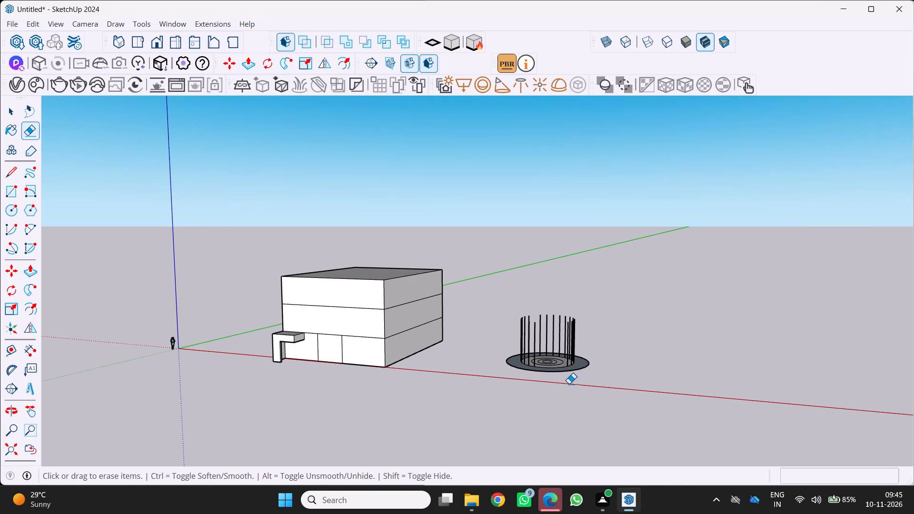
scroll(558, 386, "up", 2)
middle_click_drag(562, 388, 624, 414)
scroll(619, 410, "down", 5)
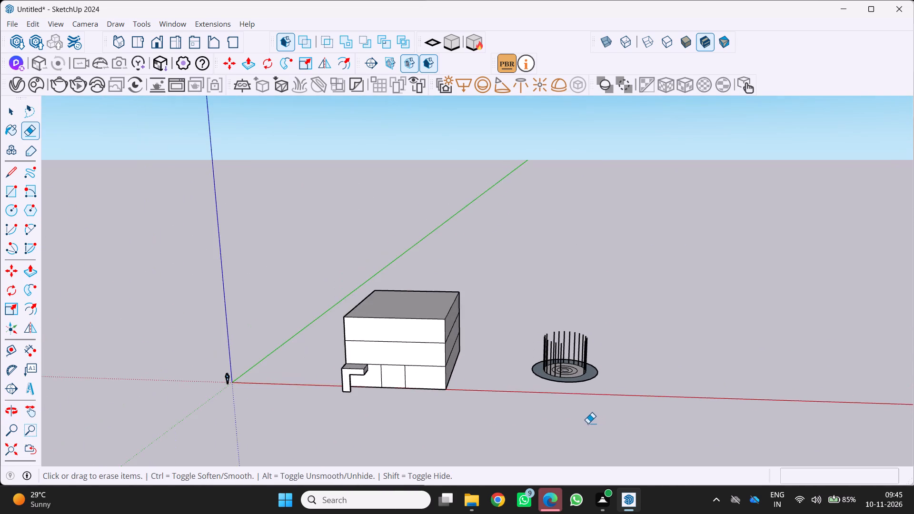
scroll(587, 423, "down", 1)
Examine the three-storey block's front, corner overhang, underside and sides, along with its placement relative to the circular form.
middle_click_drag(587, 423, 556, 426)
scroll(278, 417, "up", 1)
scroll(521, 410, "up", 3)
scroll(296, 403, "up", 7)
scroll(365, 395, "up", 3)
middle_click_drag(364, 391, 366, 391)
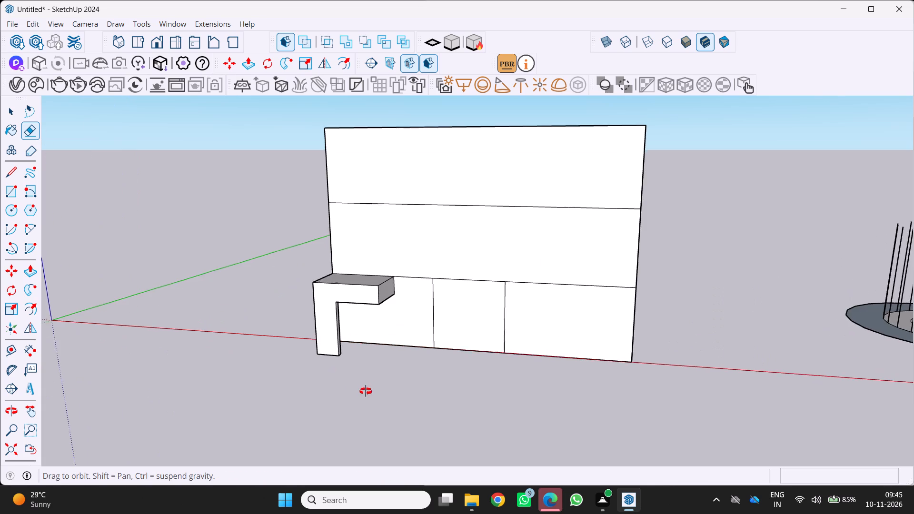
middle_click_drag(366, 391, 623, 94)
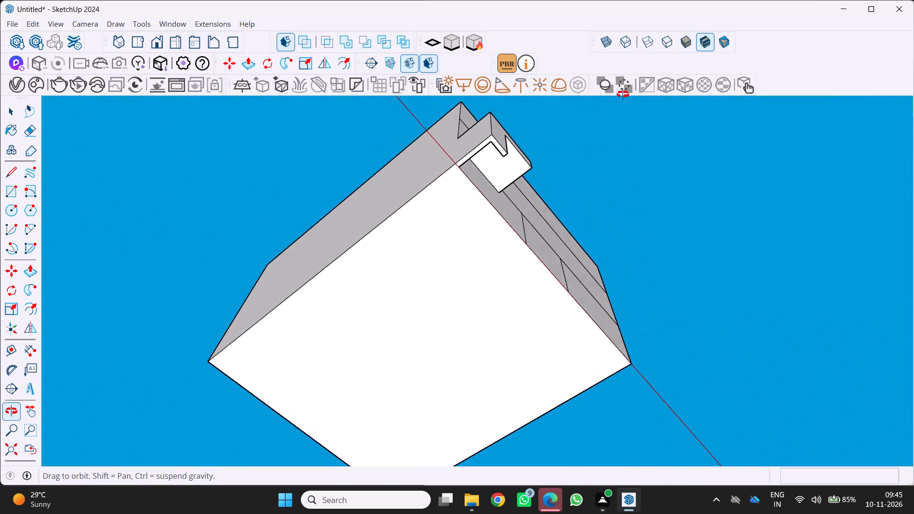
middle_click_drag(623, 94, 400, 255)
scroll(391, 227, "down", 12)
middle_click(388, 241)
middle_click_drag(388, 241, 368, 269)
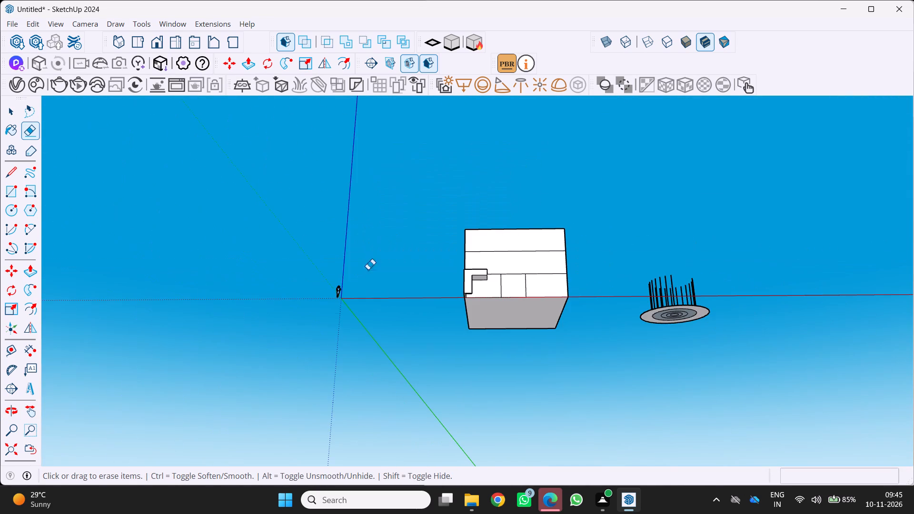
middle_click_drag(368, 269, 303, 331)
scroll(374, 268, "down", 6)
middle_click_drag(400, 272, 269, 405)
scroll(618, 247, "up", 5)
middle_click_drag(469, 278, 469, 288)
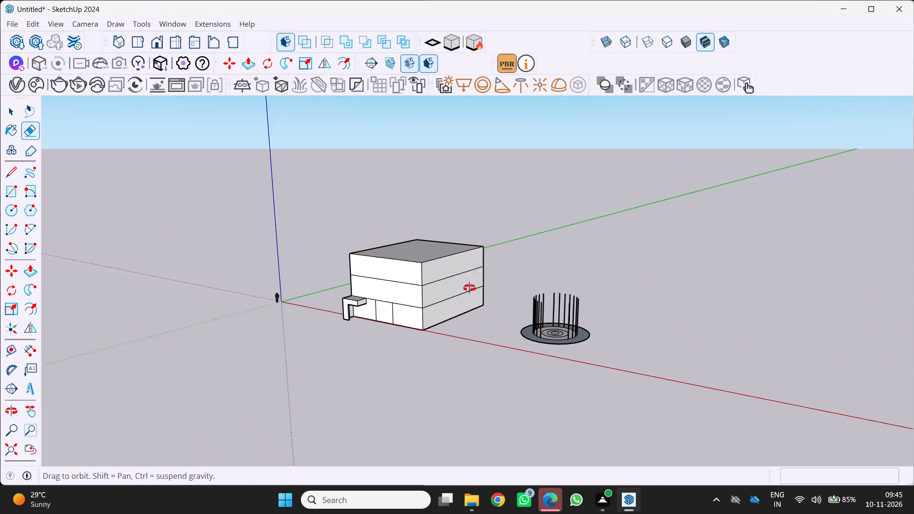
middle_click_drag(469, 288, 410, 335)
scroll(375, 287, "up", 7)
middle_click_drag(374, 268, 262, 281)
scroll(374, 268, "up", 1)
scroll(298, 268, "down", 2)
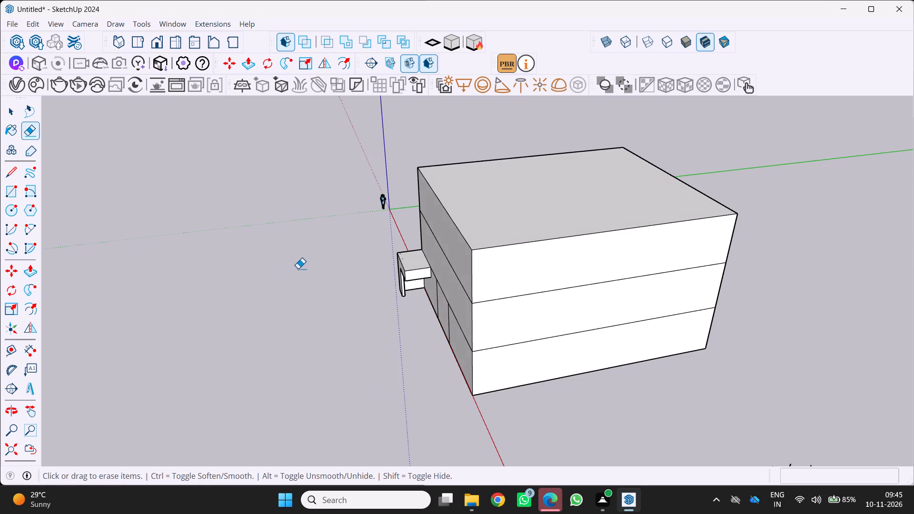
scroll(298, 268, "down", 9)
middle_click_drag(289, 295, 466, 308)
scroll(383, 330, "down", 2)
middle_click_drag(401, 317, 556, 240)
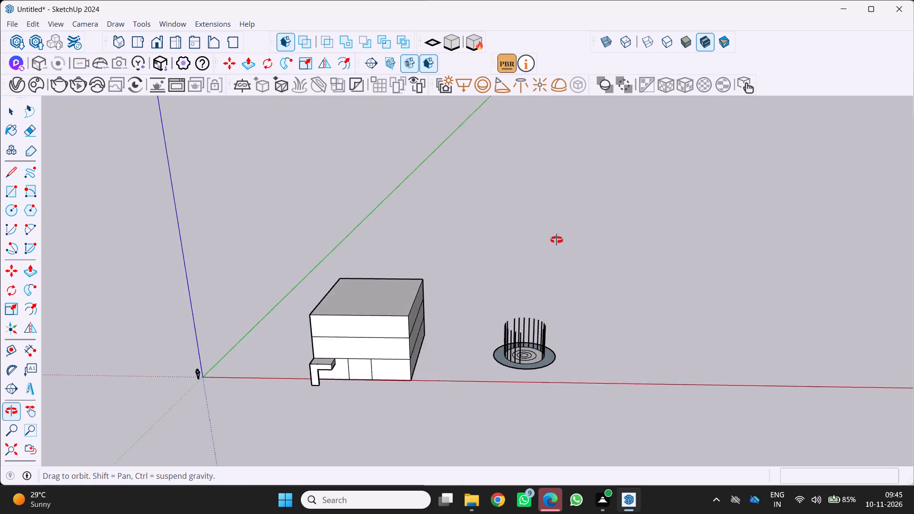
middle_click_drag(556, 240, 591, 220)
scroll(534, 244, "down", 6)
scroll(503, 305, "up", 2)
middle_click_drag(508, 307, 444, 310)
scroll(411, 339, "up", 8)
middle_click_drag(369, 324, 282, 322)
scroll(332, 330, "up", 4)
middle_click_drag(327, 328, 276, 348)
scroll(318, 332, "down", 5)
middle_click_drag(325, 331, 379, 335)
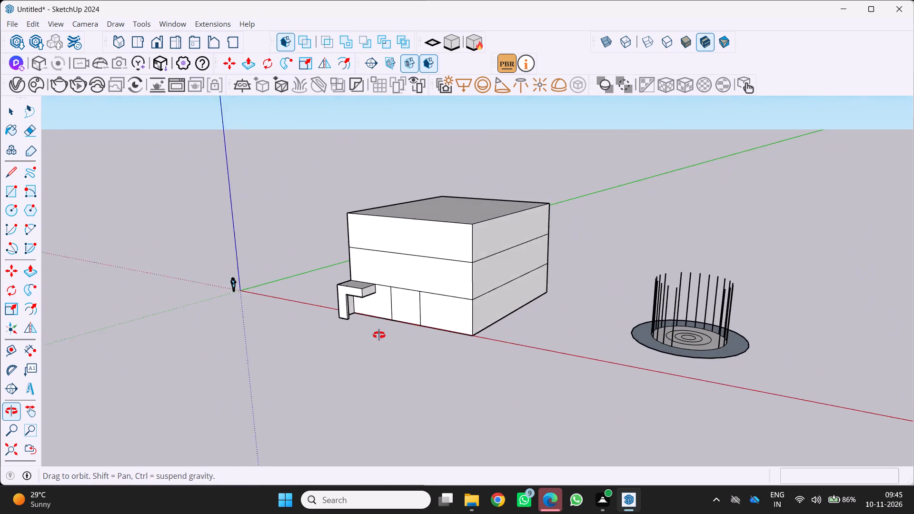
middle_click_drag(379, 335, 403, 332)
scroll(433, 356, "down", 4)
middle_click_drag(393, 371, 324, 389)
scroll(397, 361, "up", 4)
middle_click_drag(405, 335, 472, 330)
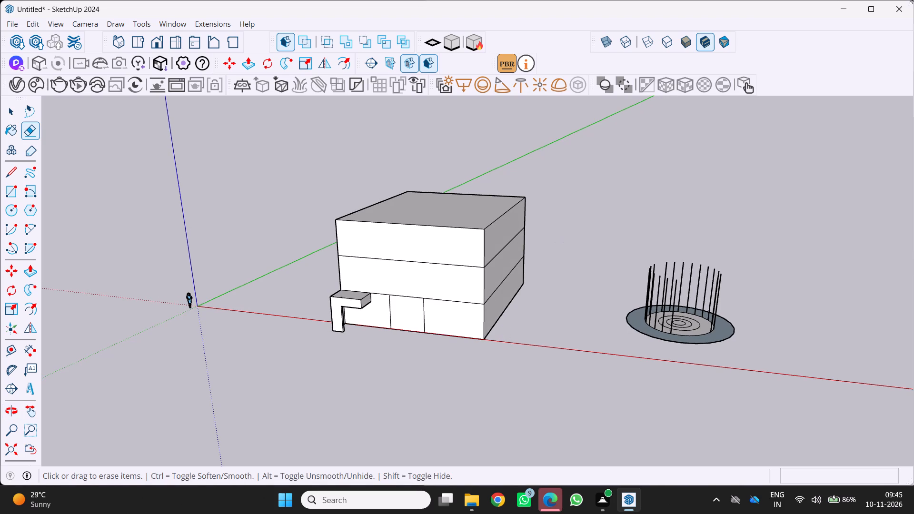
scroll(848, 34, "down", 1)
scroll(616, 238, "down", 2)
middle_click_drag(617, 242, 507, 292)
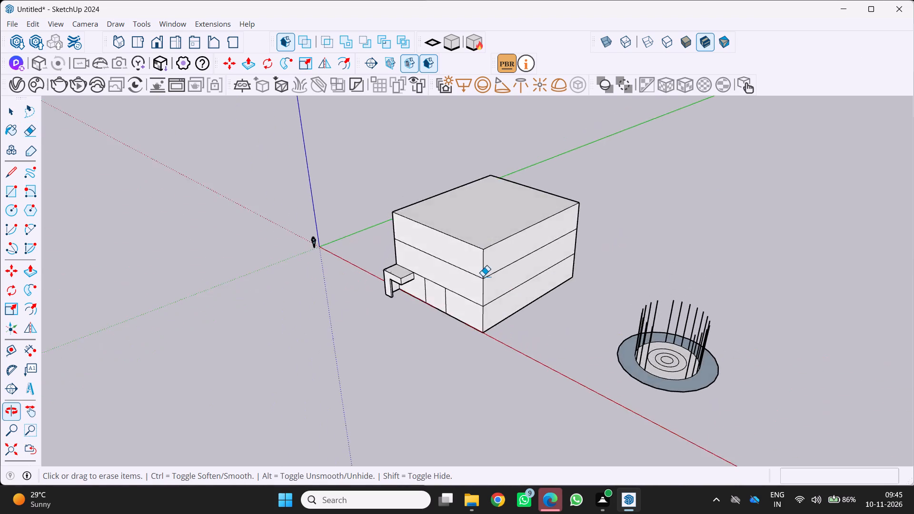
scroll(481, 276, "down", 10)
middle_click_drag(472, 277, 617, 239)
scroll(563, 275, "up", 10)
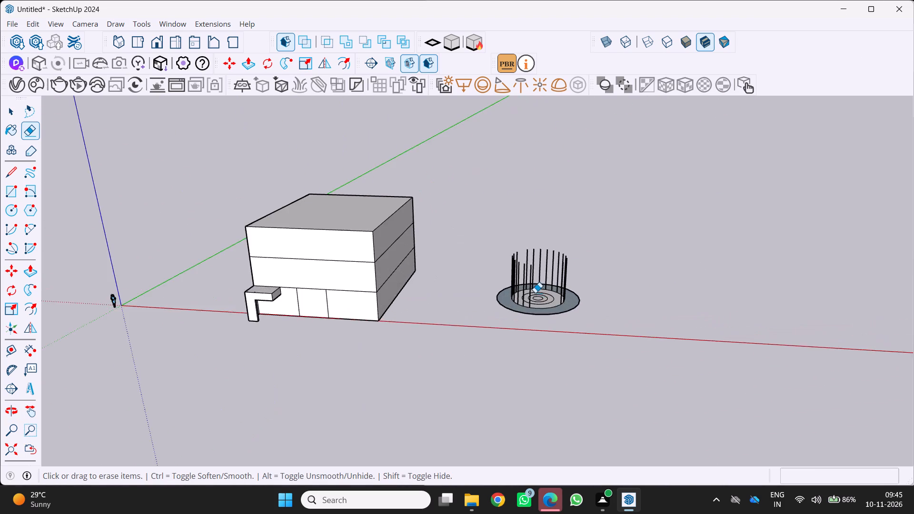
scroll(535, 293, "up", 10)
middle_click_drag(519, 288, 728, 298)
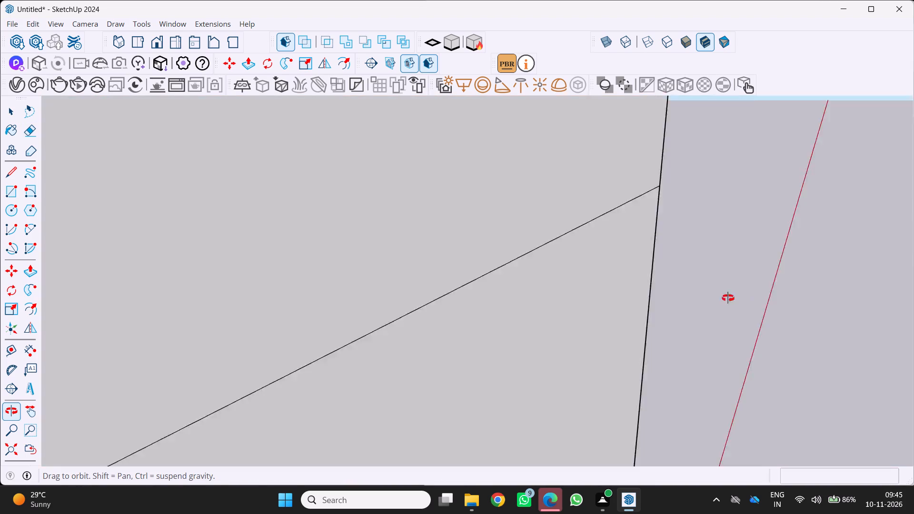
Draw a circle of about 20' 2" radius on the ground, beyond the circular form on the side away from the block.
middle_click_drag(728, 298, 526, 319)
scroll(513, 310, "down", 6)
middle_click_drag(511, 313, 447, 319)
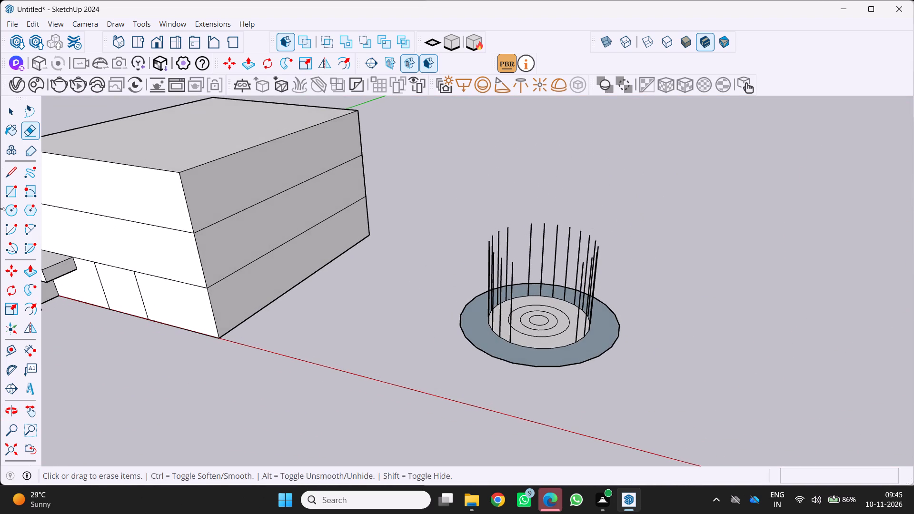
left_click(11, 208)
scroll(65, 241, "down", 8)
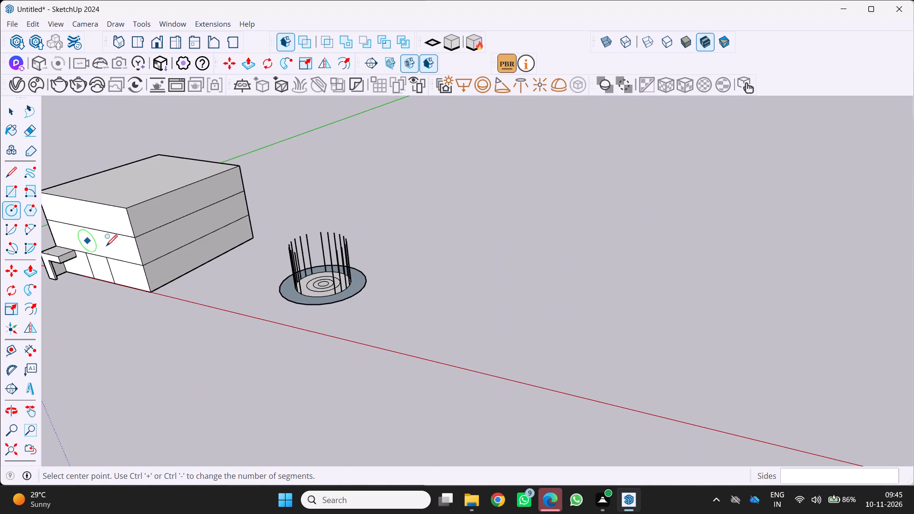
left_click(472, 313)
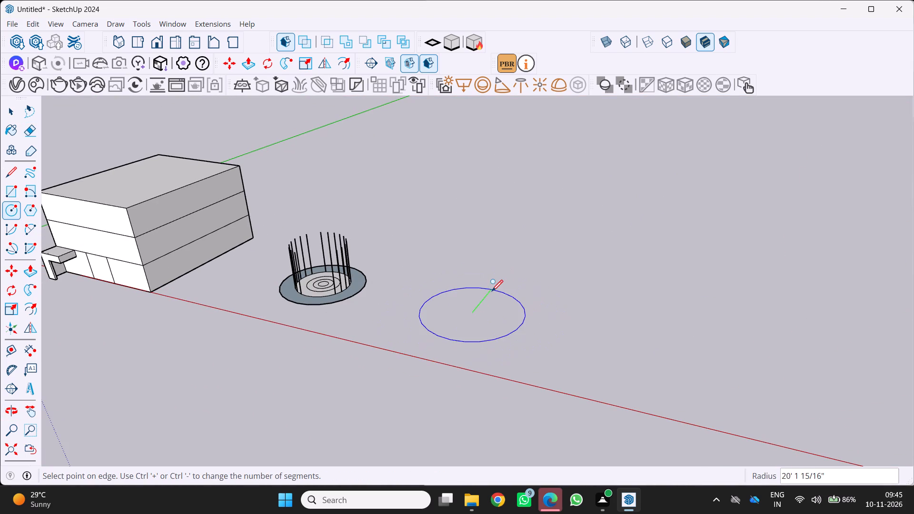
left_click(492, 287)
Offset the new circle inward three times to form concentric rings around a small centre disc.
scroll(431, 314, "up", 4)
middle_click_drag(431, 308, 501, 311)
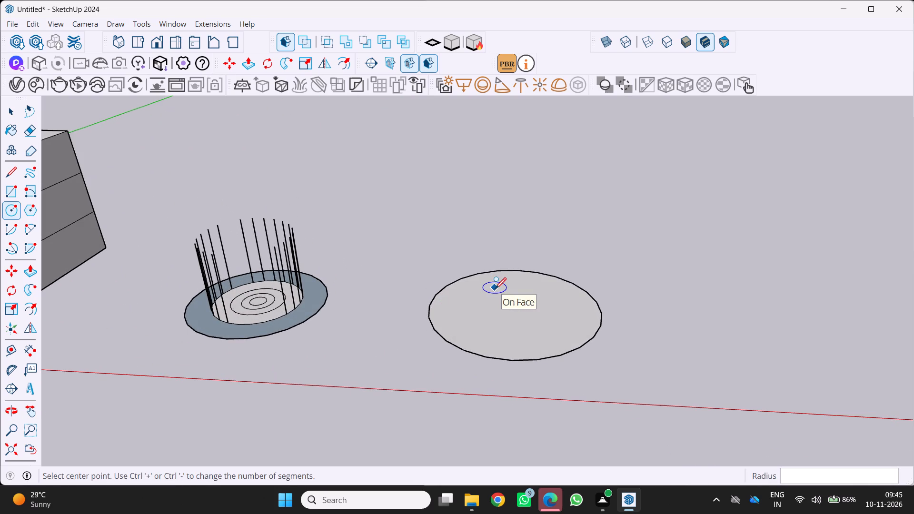
key("f")
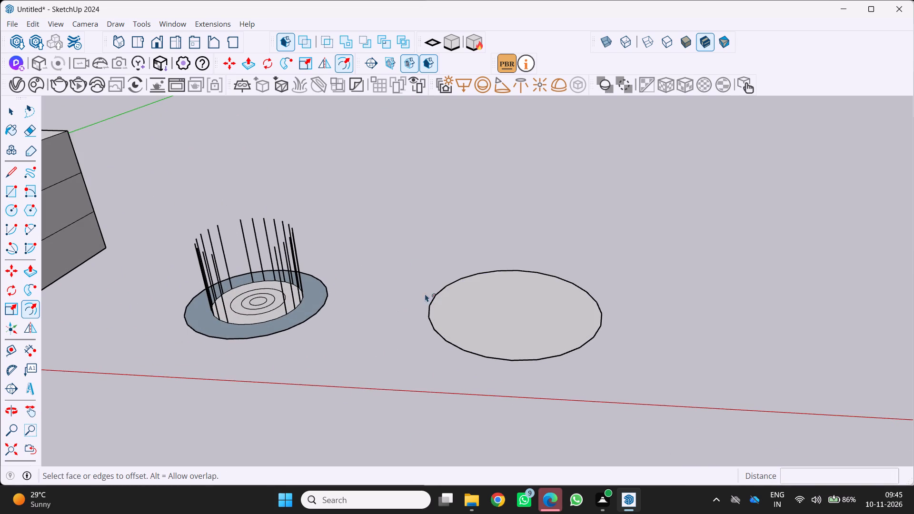
left_click_drag(441, 300, 454, 302)
scroll(449, 306, "up", 2)
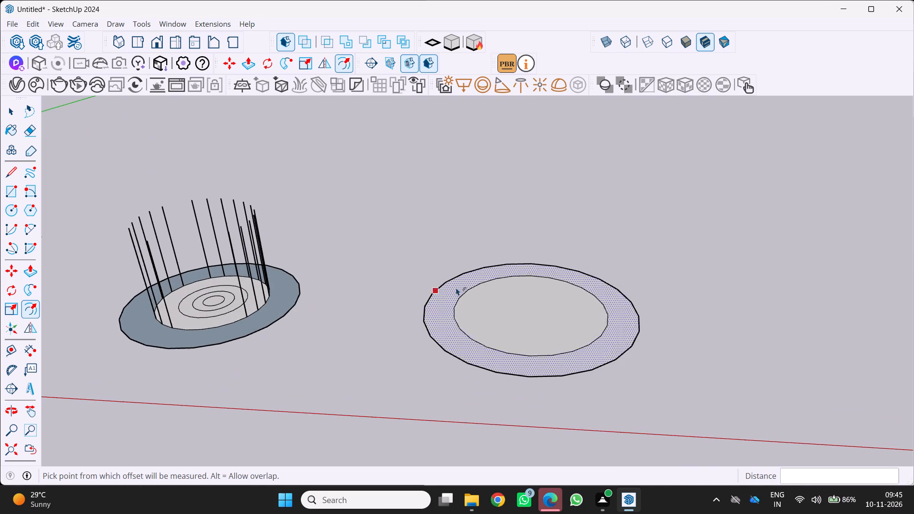
left_click_drag(469, 296, 490, 301)
scroll(532, 307, "up", 3)
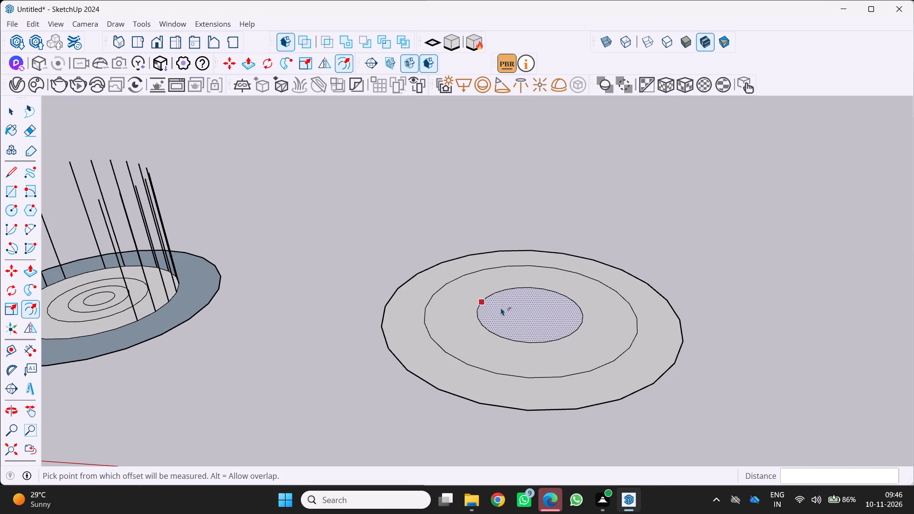
left_click_drag(501, 307, 514, 310)
middle_click_drag(526, 329, 464, 348)
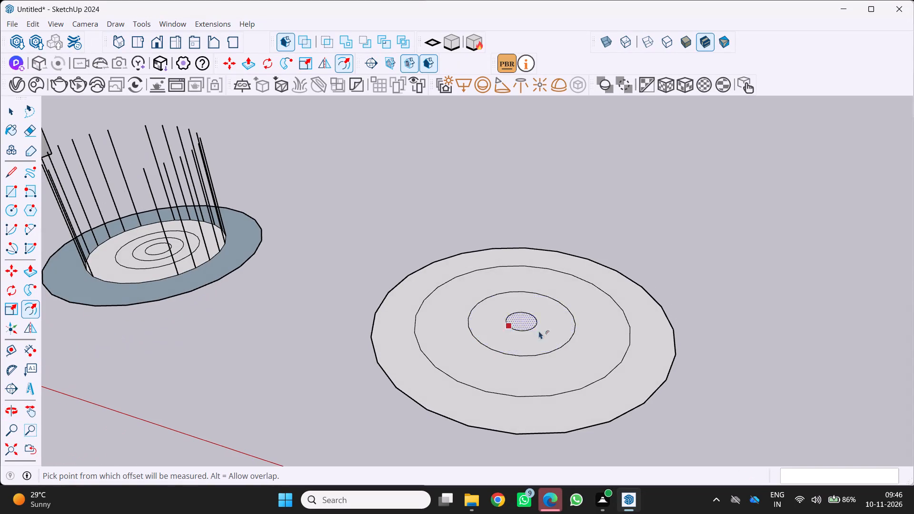
Push/Pull the innermost ring around the centre disc up about 4' 11".
key("p")
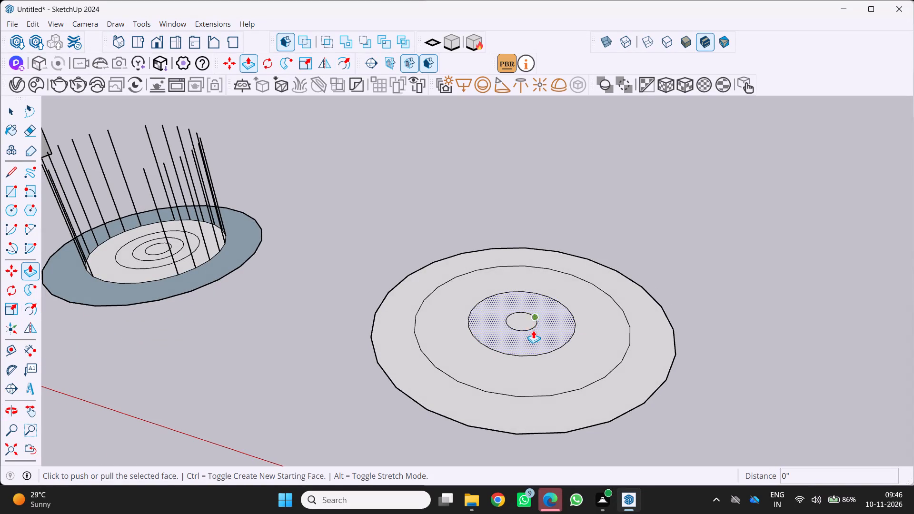
left_click_drag(535, 332, 541, 301)
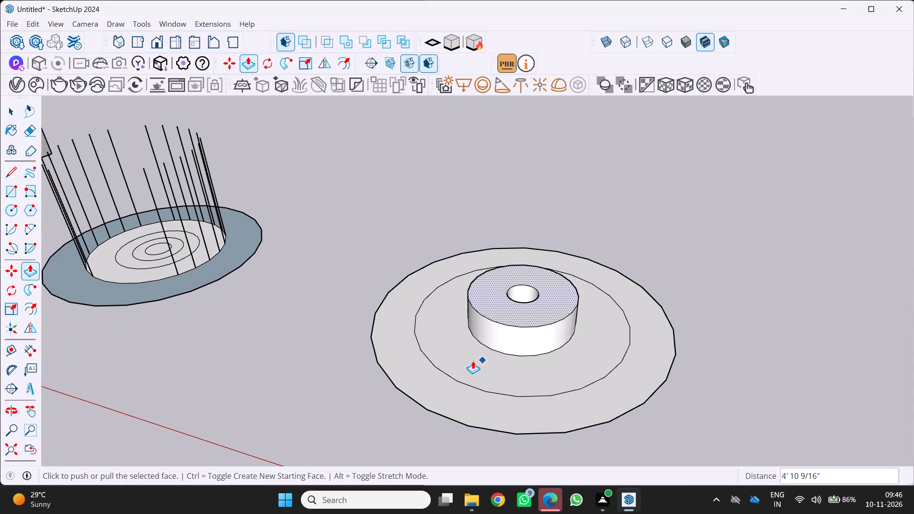
Push/Pull the middle ring of the new circle up about 8' 1".
key("space")
left_click(449, 369)
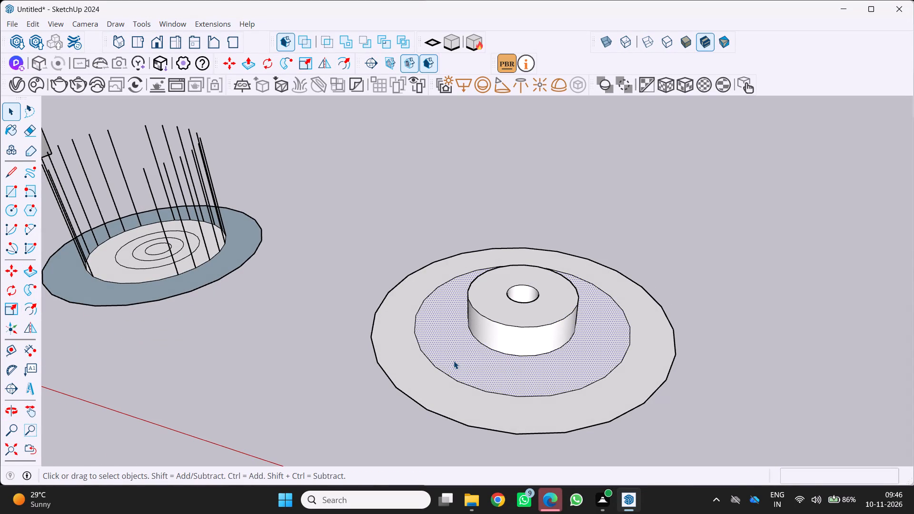
key("p")
left_click_drag(493, 370, 497, 340)
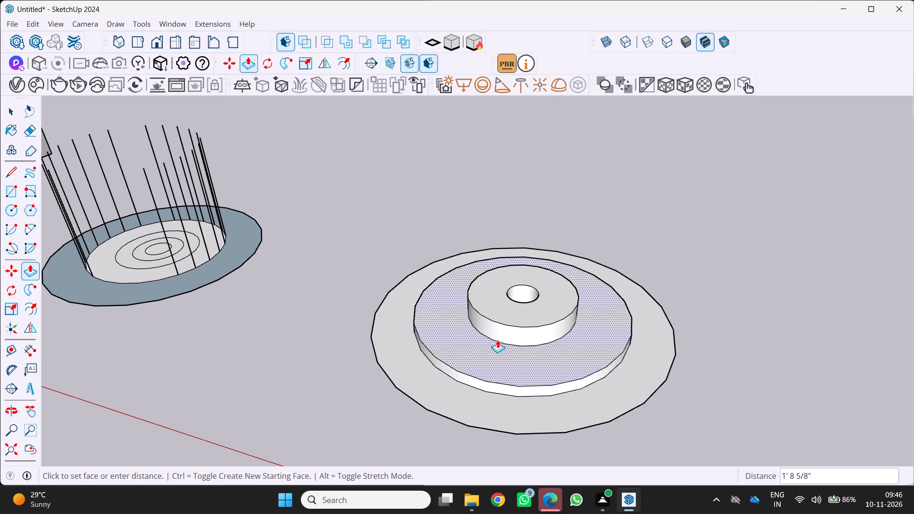
left_click_drag(497, 340, 498, 320)
Raise the outermost ring about 8' 1", level with the middle ring, and extend it upward by a further 8' 4" or so.
scroll(401, 401, "up", 1)
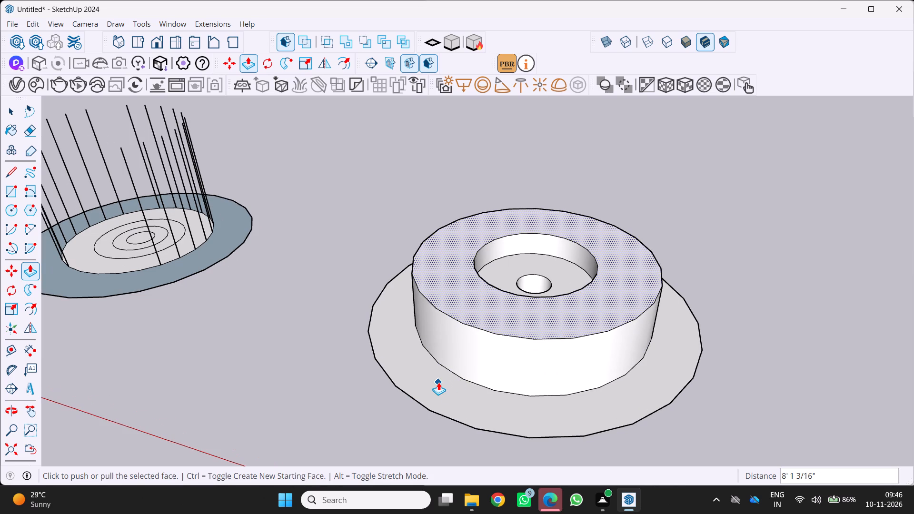
key("space")
left_click(421, 386)
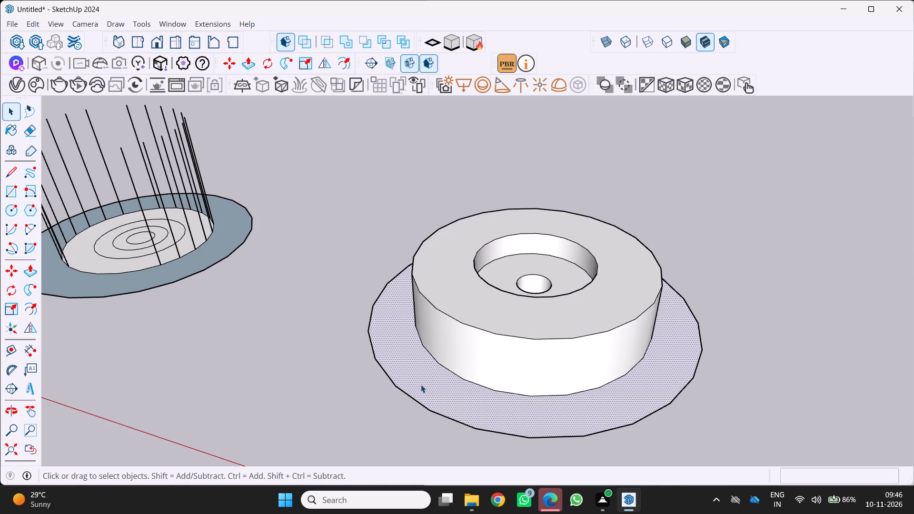
key("p")
left_click_drag(465, 389, 461, 348)
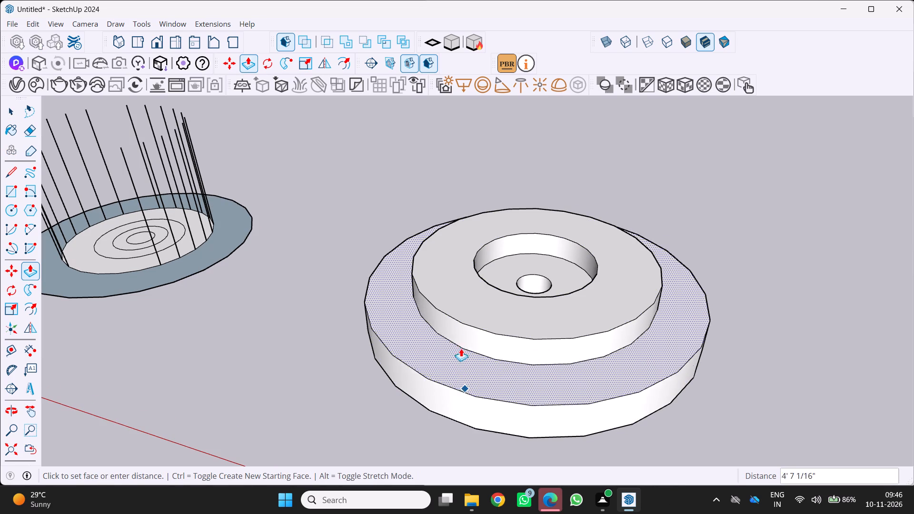
left_click_drag(461, 348, 477, 289)
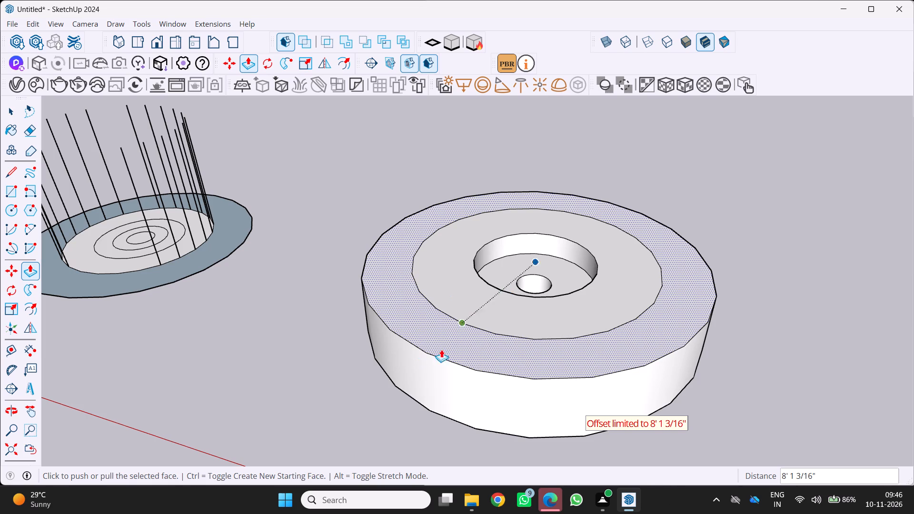
key("space")
left_click(473, 332)
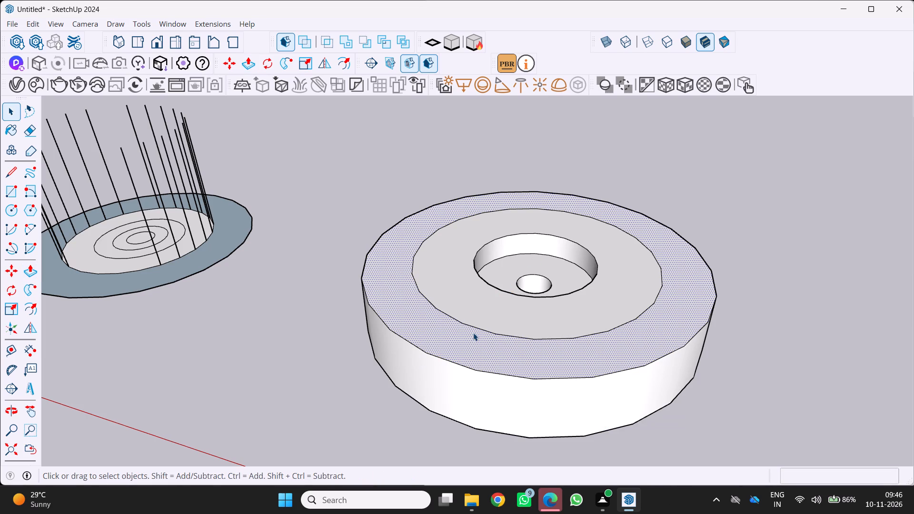
left_click(467, 344)
key("p")
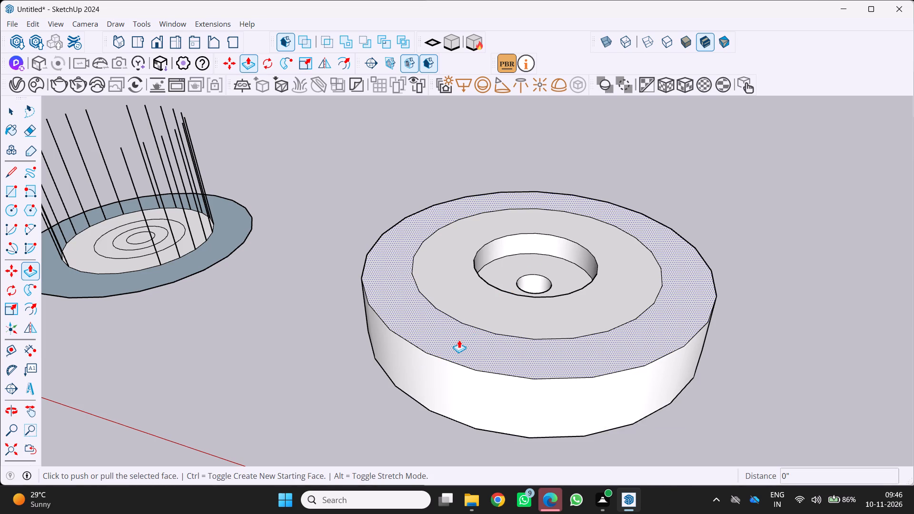
left_click_drag(456, 344, 469, 276)
Examine the stepped circular form's recessed rings, centre hole and outer wall from several sides, and its placement beside the block.
middle_click_drag(457, 310, 384, 369)
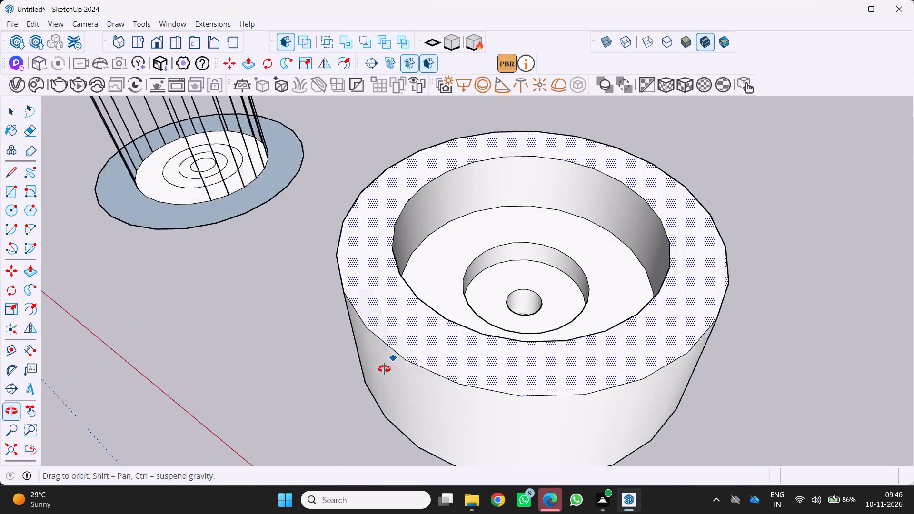
middle_click_drag(384, 369, 383, 369)
scroll(499, 290, "up", 2)
middle_click_drag(421, 287, 486, 283)
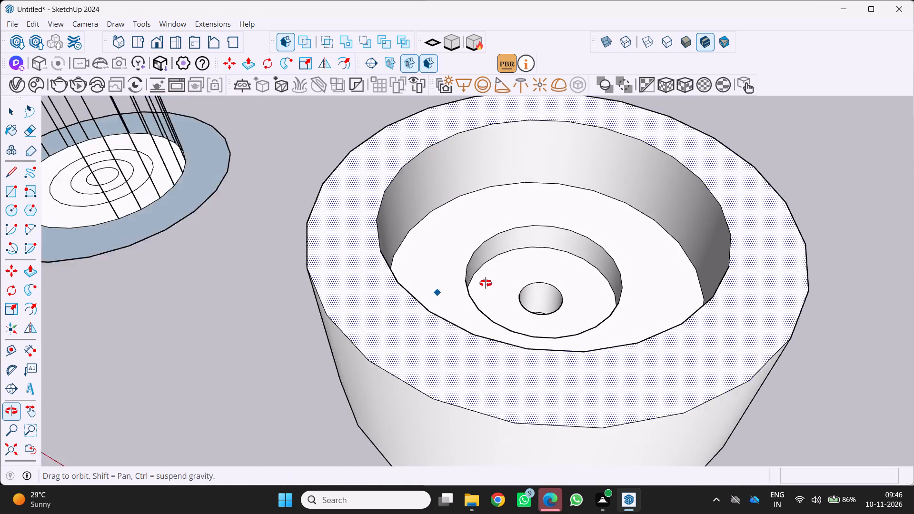
middle_click_drag(486, 283, 490, 282)
scroll(479, 287, "down", 9)
middle_click_drag(454, 319, 561, 292)
scroll(511, 280, "up", 5)
middle_click_drag(480, 287, 418, 308)
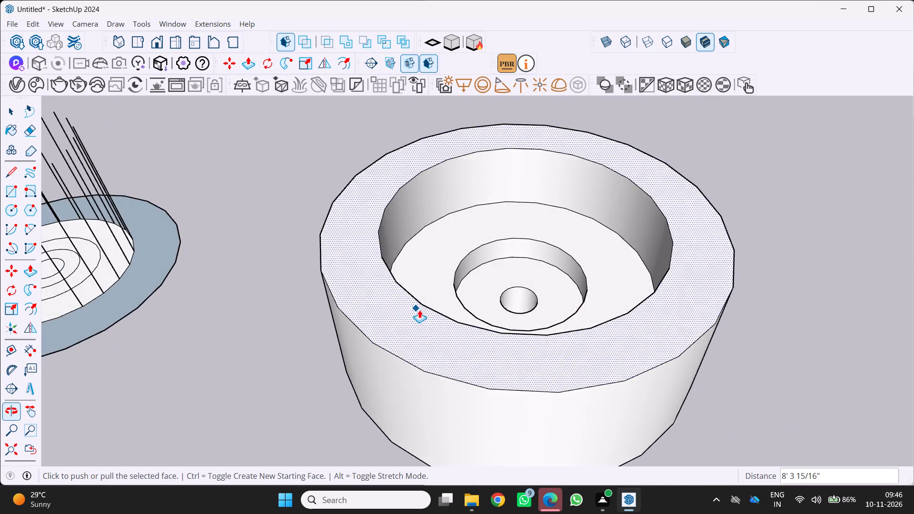
scroll(422, 308, "down", 6)
middle_click_drag(426, 326, 393, 336)
scroll(400, 337, "down", 6)
middle_click_drag(421, 349, 501, 327)
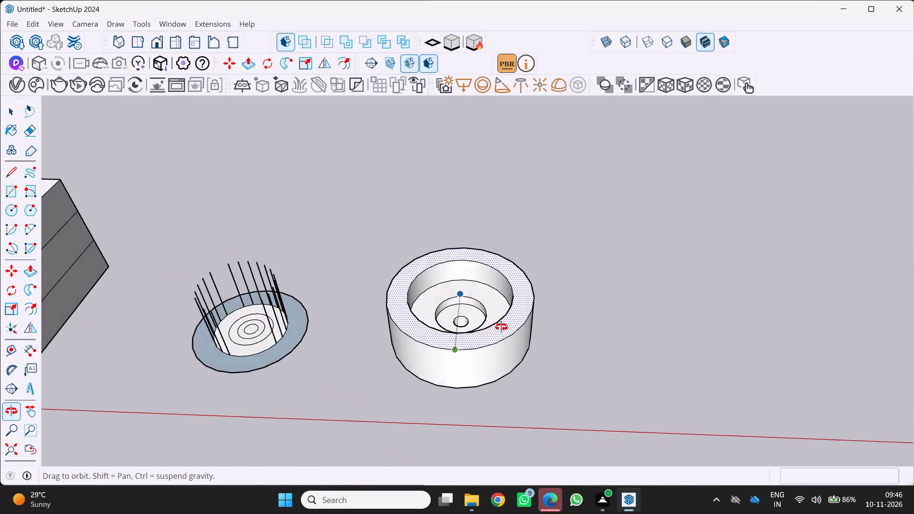
middle_click_drag(501, 327, 512, 322)
scroll(470, 328, "down", 6)
middle_click_drag(445, 344, 385, 304)
scroll(457, 346, "up", 4)
middle_click_drag(477, 352, 390, 389)
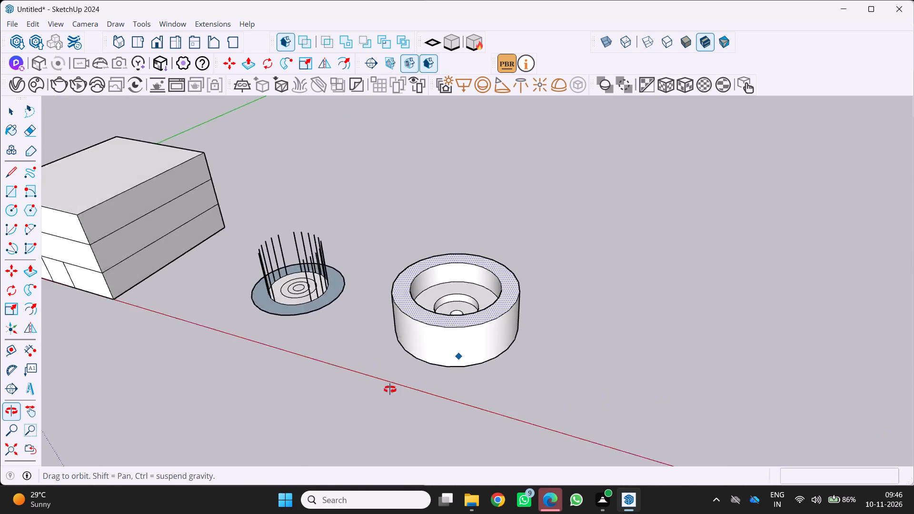
middle_click_drag(390, 389, 357, 403)
scroll(410, 356, "up", 3)
middle_click_drag(410, 356, 353, 405)
scroll(438, 311, "up", 4)
middle_click_drag(439, 309, 393, 345)
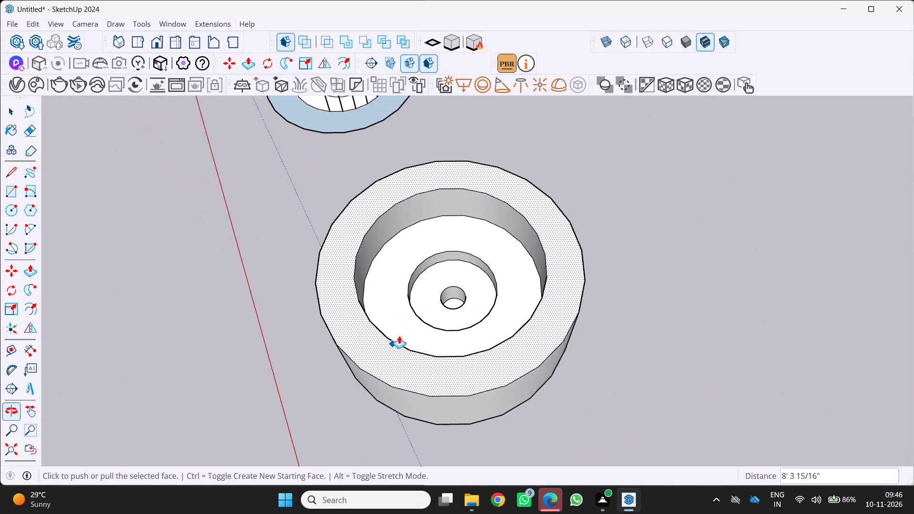
Push/Pull the middle ring inside the outer wall up about 4' 1" more.
scroll(433, 307, "up", 2)
key("space")
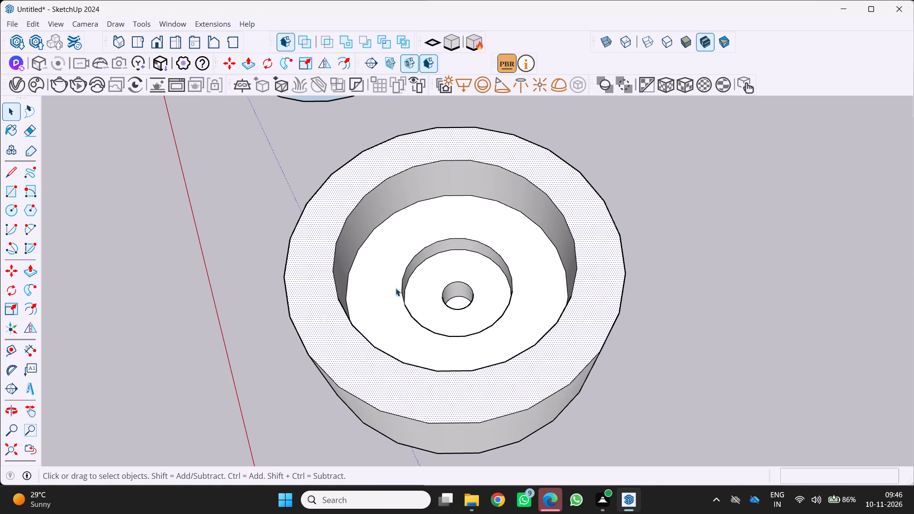
left_click(379, 275)
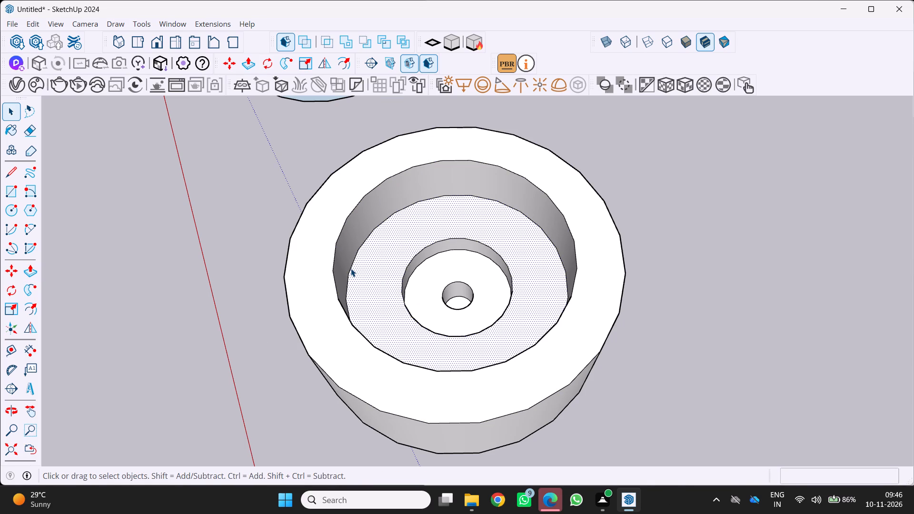
key("p")
left_click_drag(362, 271, 364, 248)
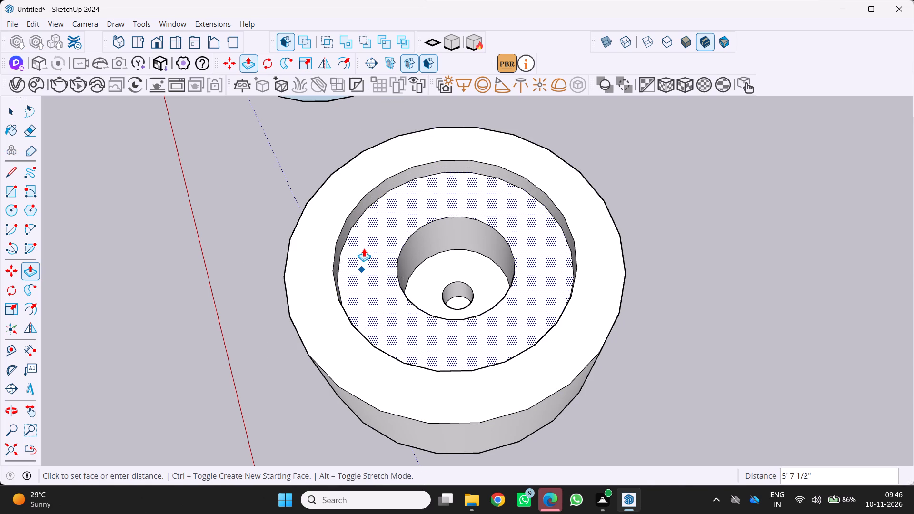
left_click_drag(364, 248, 366, 253)
scroll(413, 276, "up", 1)
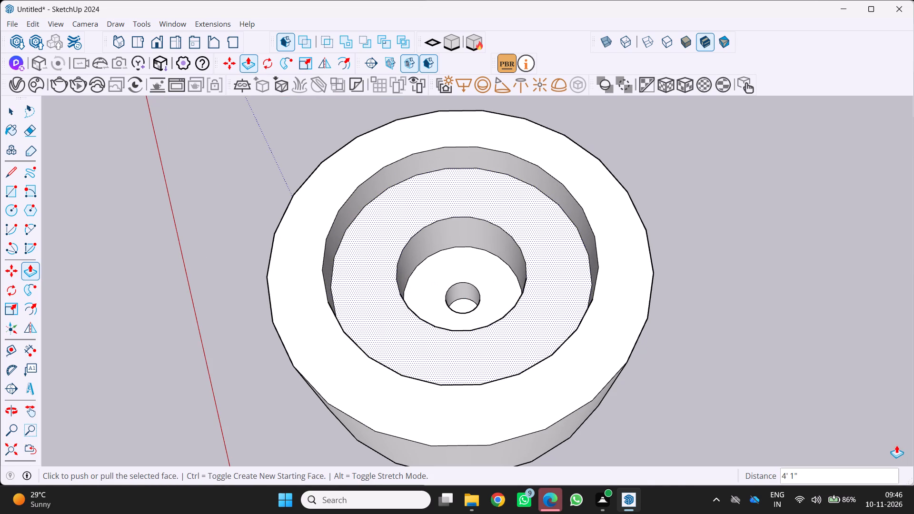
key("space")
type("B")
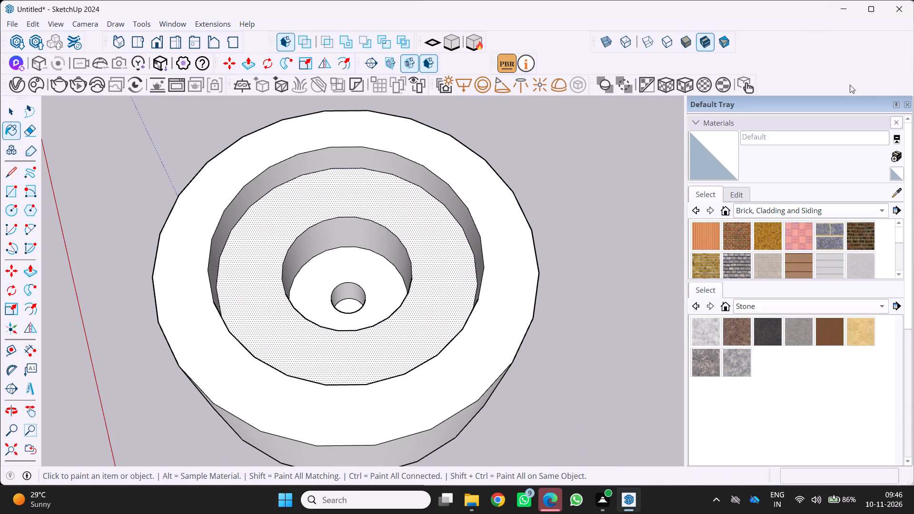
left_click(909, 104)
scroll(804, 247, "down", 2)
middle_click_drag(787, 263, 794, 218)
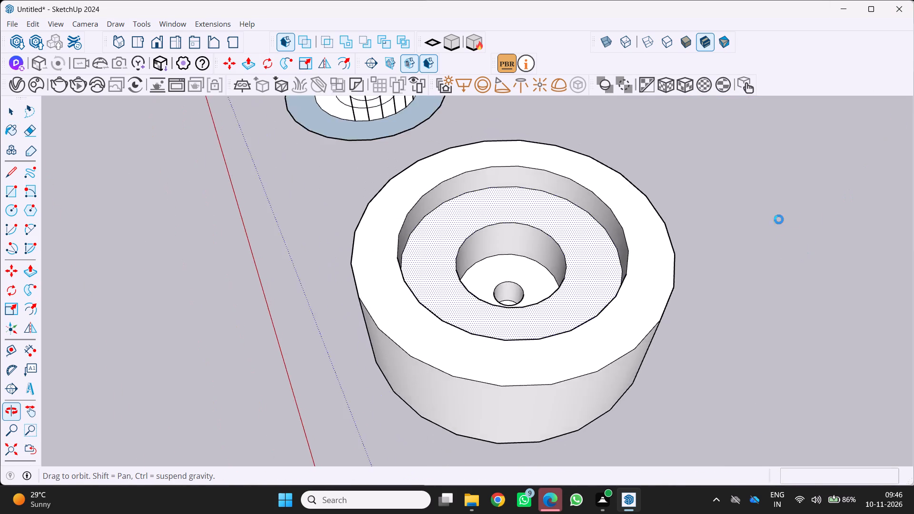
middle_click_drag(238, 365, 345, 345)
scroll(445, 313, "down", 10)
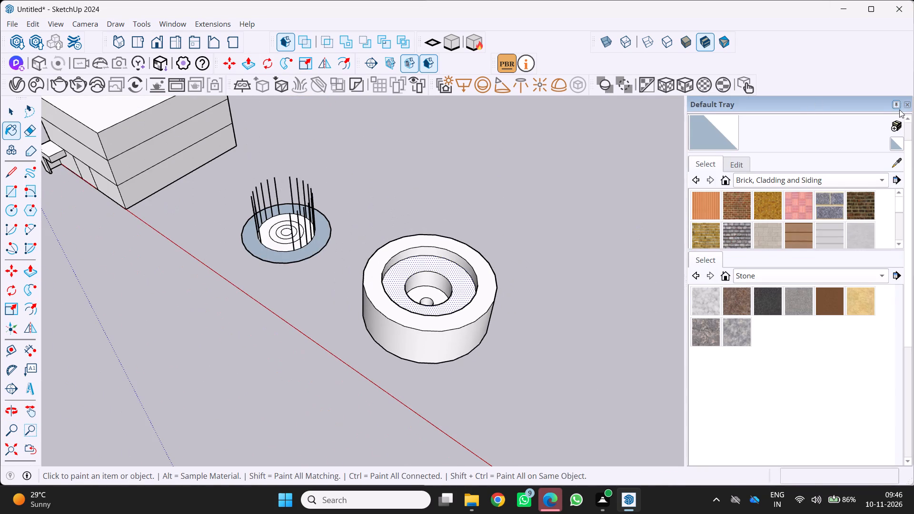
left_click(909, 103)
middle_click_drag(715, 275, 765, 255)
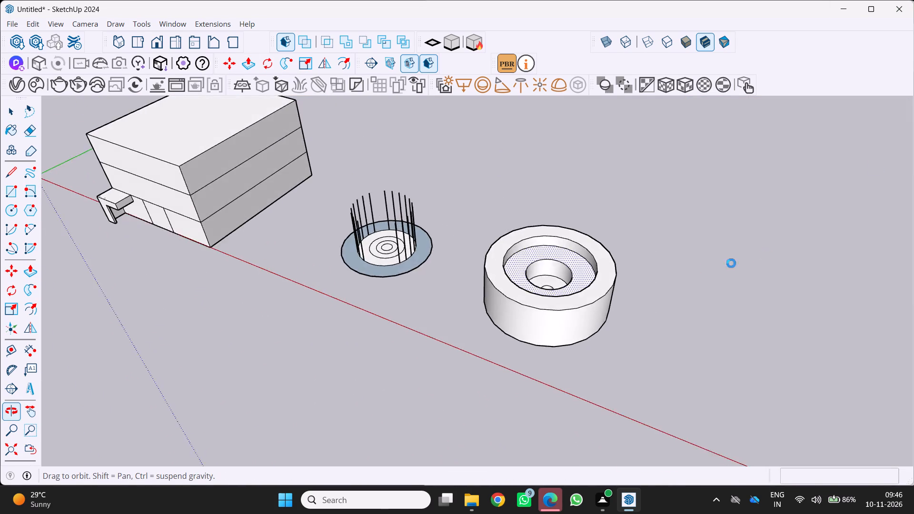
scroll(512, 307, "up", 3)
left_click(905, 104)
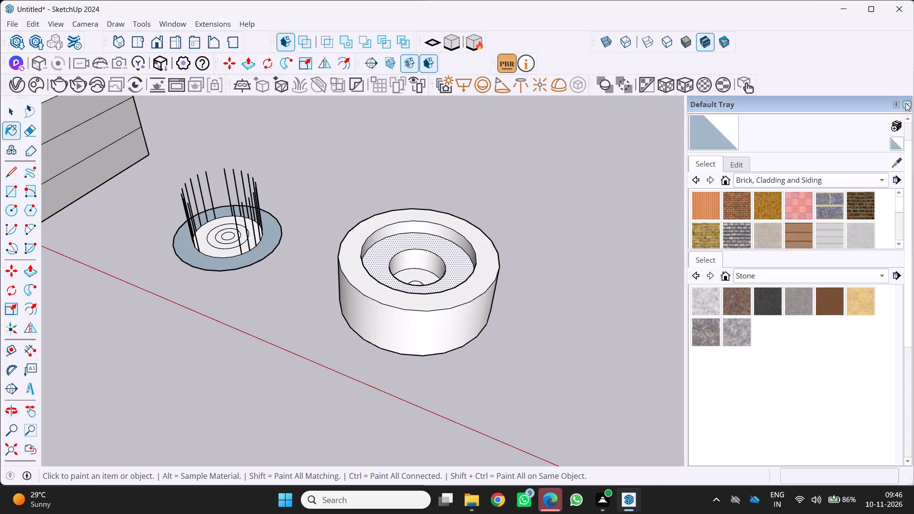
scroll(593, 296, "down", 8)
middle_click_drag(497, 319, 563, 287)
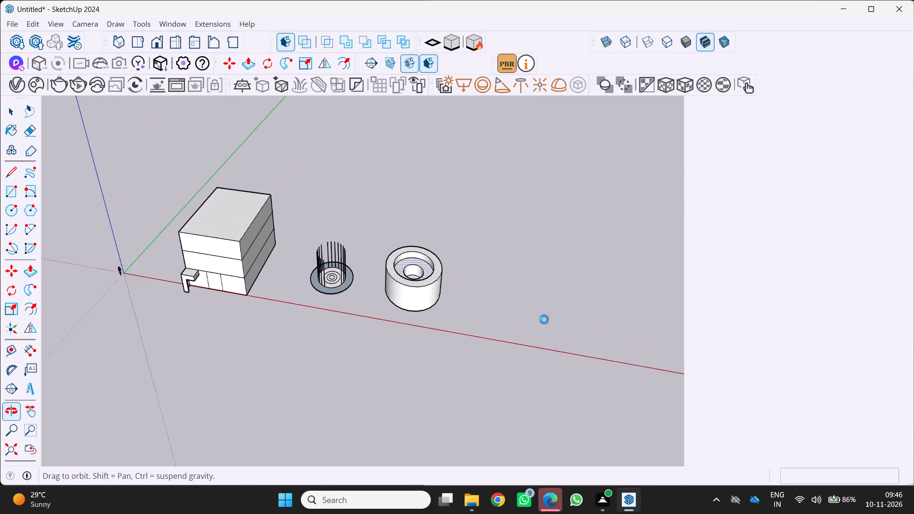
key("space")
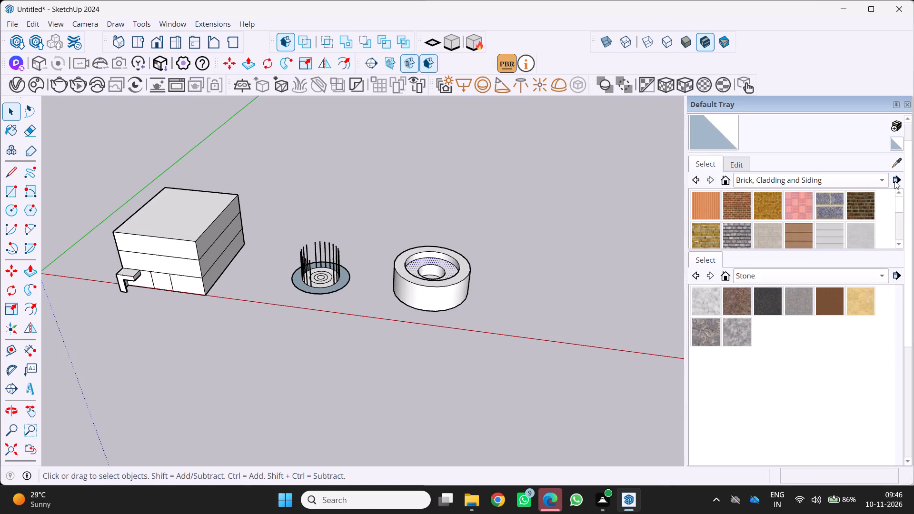
Close the Default Tray with its material palettes.
left_click(909, 103)
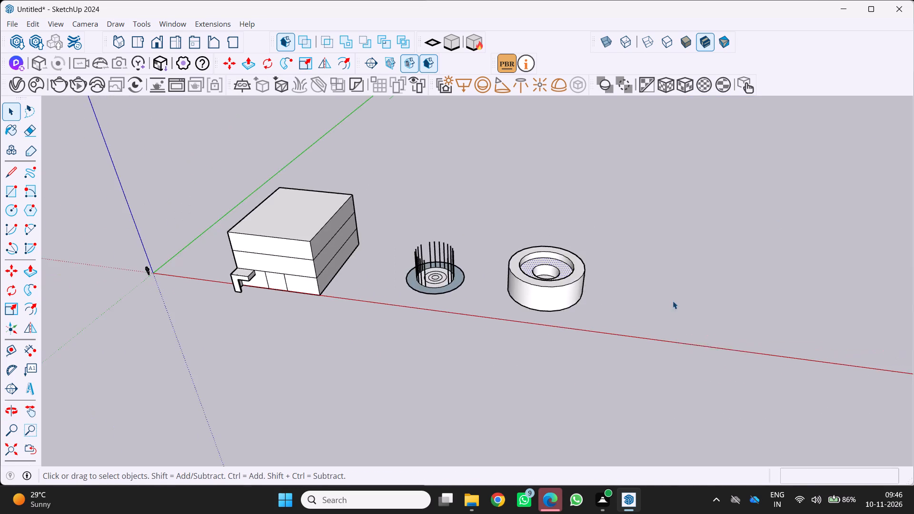
Examine the block, the smaller ring form and the stepped circular form together from several sides and distances.
scroll(673, 301, "down", 2)
middle_click_drag(505, 359, 479, 367)
scroll(479, 367, "up", 1)
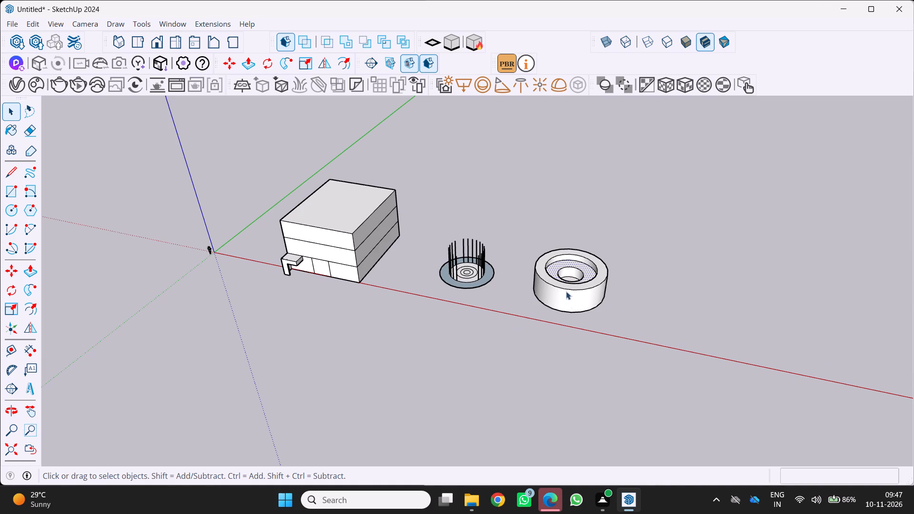
middle_click_drag(566, 288, 457, 304)
scroll(459, 288, "up", 1)
middle_click_drag(459, 288, 612, 233)
scroll(612, 233, "up", 1)
middle_click_drag(473, 324, 674, 299)
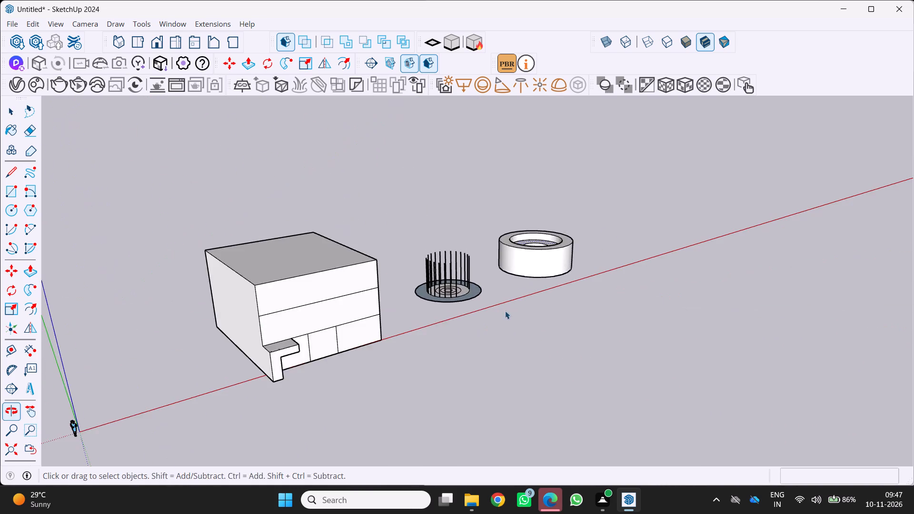
scroll(430, 328, "down", 5)
middle_click_drag(404, 328, 247, 287)
scroll(413, 308, "up", 4)
middle_click_drag(383, 281, 286, 354)
scroll(456, 283, "up", 2)
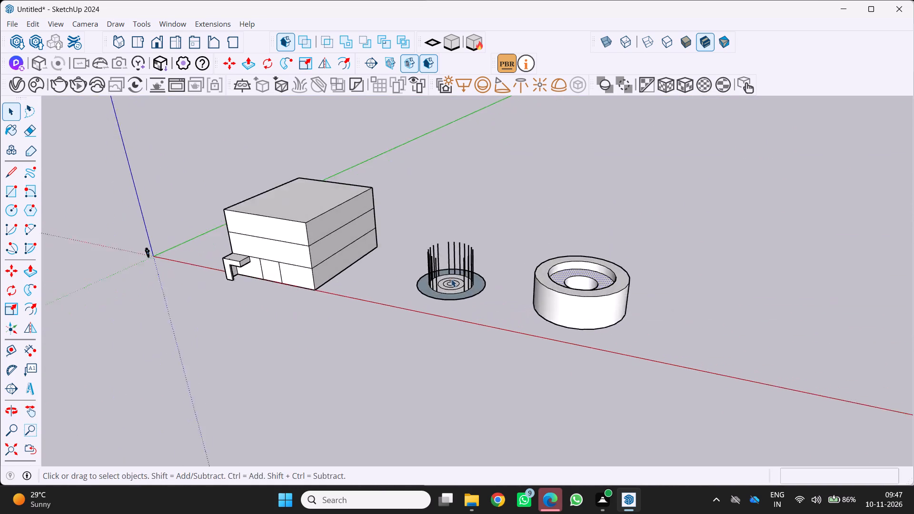
scroll(451, 279, "up", 1)
middle_click_drag(449, 276, 379, 325)
scroll(519, 271, "up", 3)
middle_click_drag(471, 258, 398, 306)
scroll(397, 306, "up", 1)
scroll(415, 291, "down", 10)
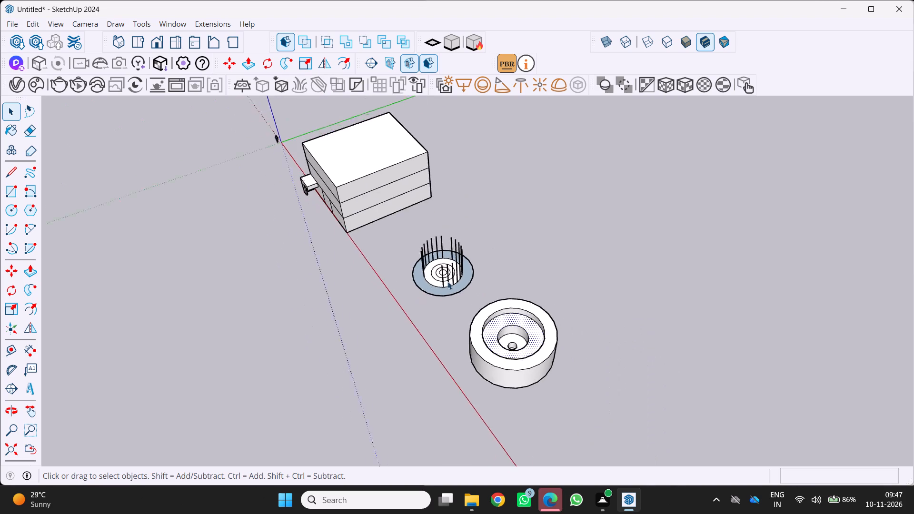
scroll(447, 281, "down", 2)
middle_click_drag(442, 282, 578, 239)
scroll(570, 245, "up", 1)
scroll(307, 334, "up", 4)
middle_click_drag(307, 334, 408, 309)
scroll(391, 313, "down", 5)
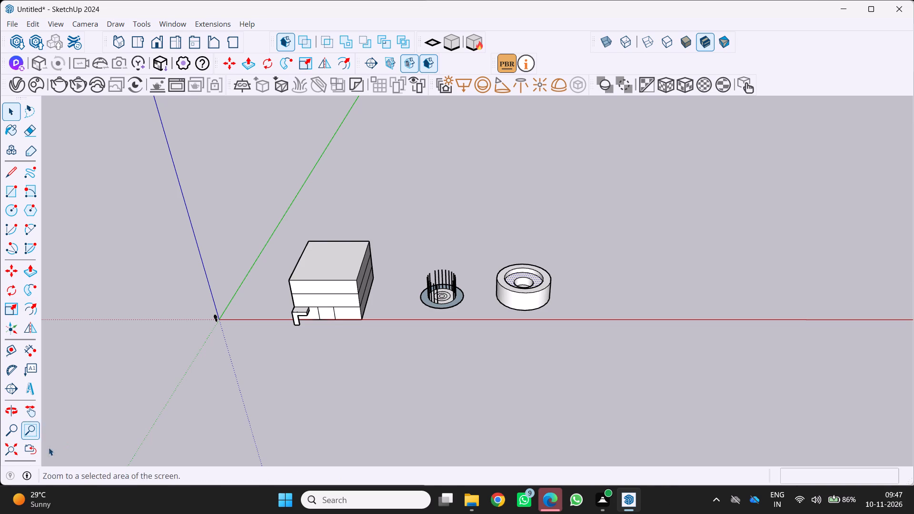
scroll(341, 365, "down", 3)
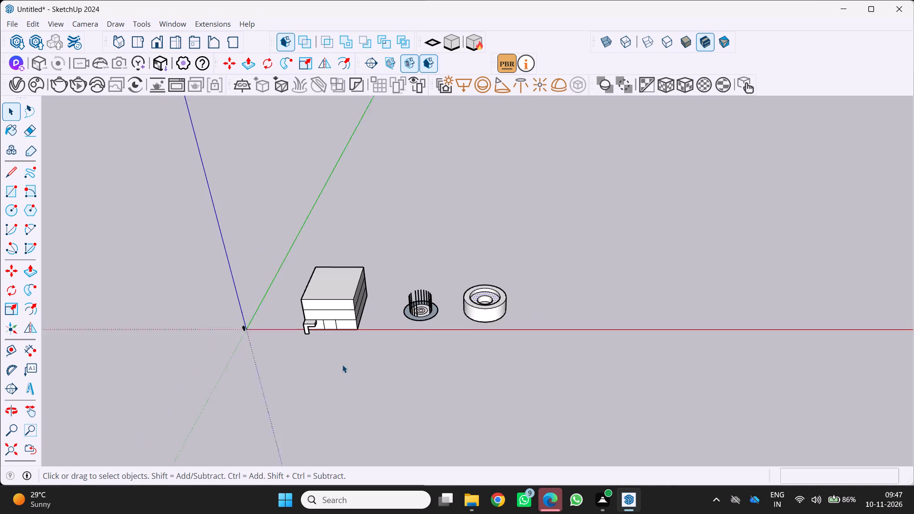
scroll(342, 365, "down", 1)
middle_click_drag(343, 364, 311, 372)
scroll(431, 327, "up", 5)
middle_click_drag(392, 338, 365, 348)
scroll(456, 282, "up", 3)
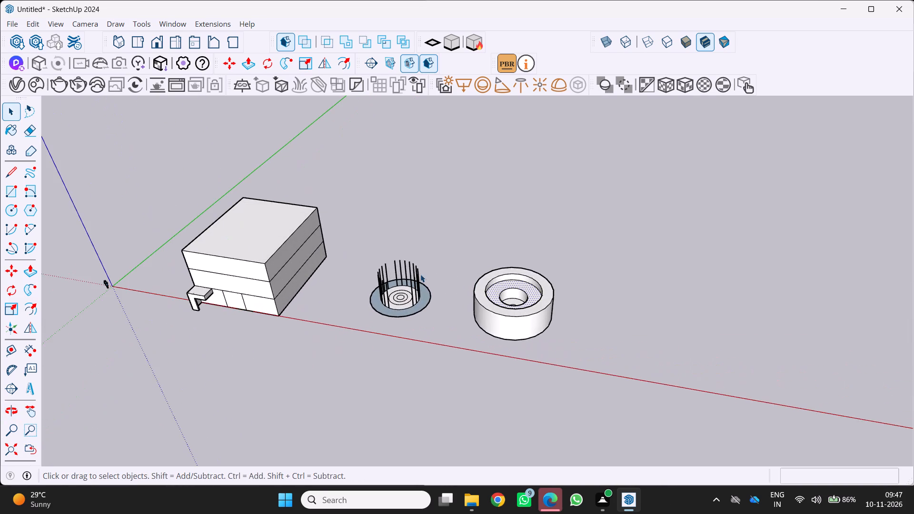
scroll(416, 297, "up", 2)
scroll(396, 299, "down", 4)
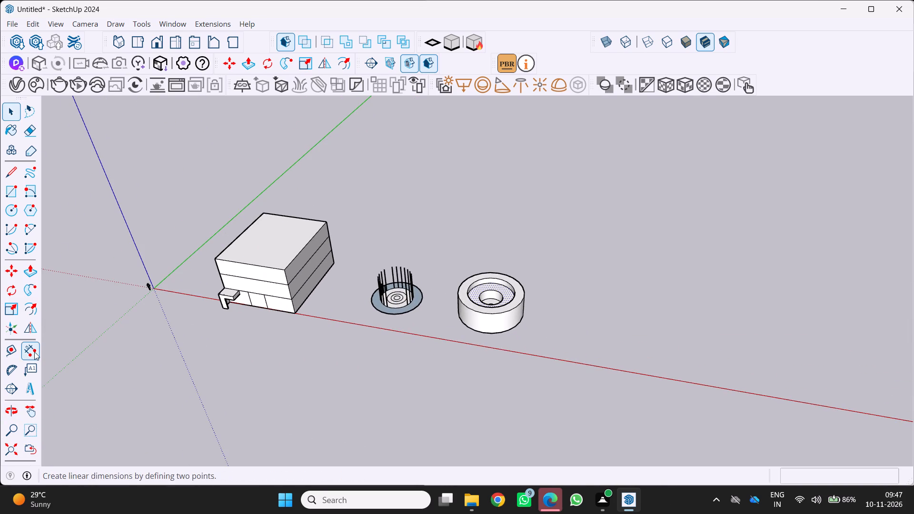
scroll(23, 413, "down", 3)
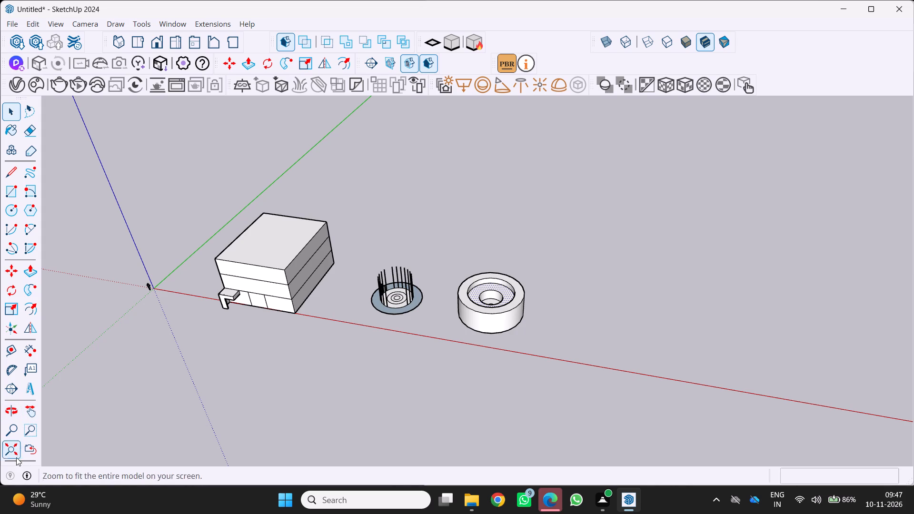
scroll(2, 458, "up", 1)
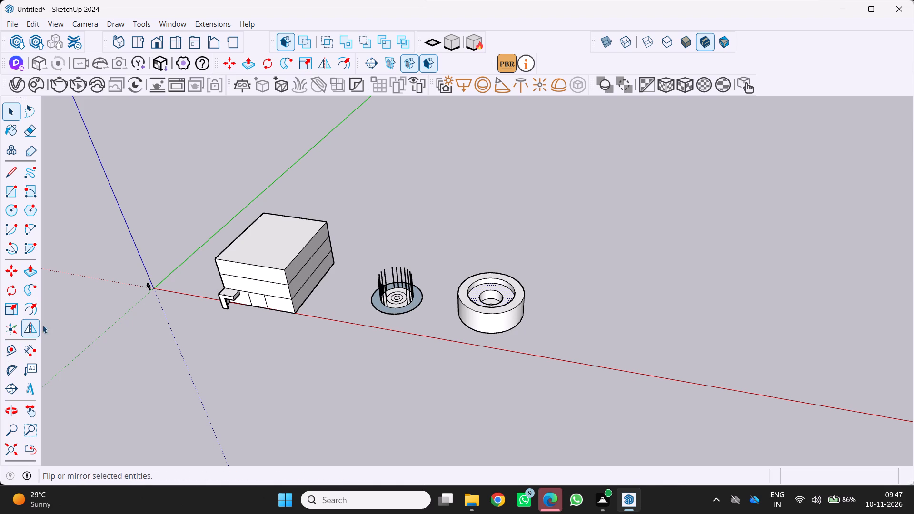
Erase the top rim and inner ring edges of the stepped circular form with the Eraser, keeping its flat base ring.
key("e")
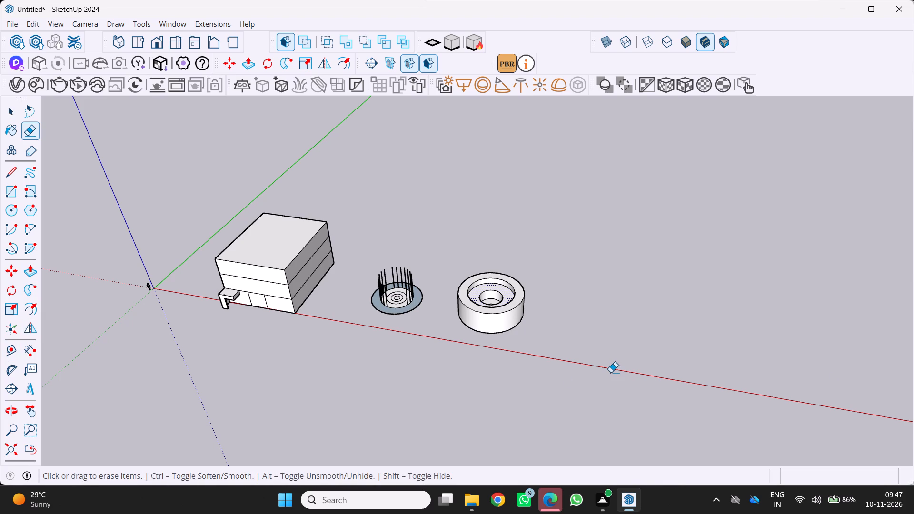
left_click(495, 315)
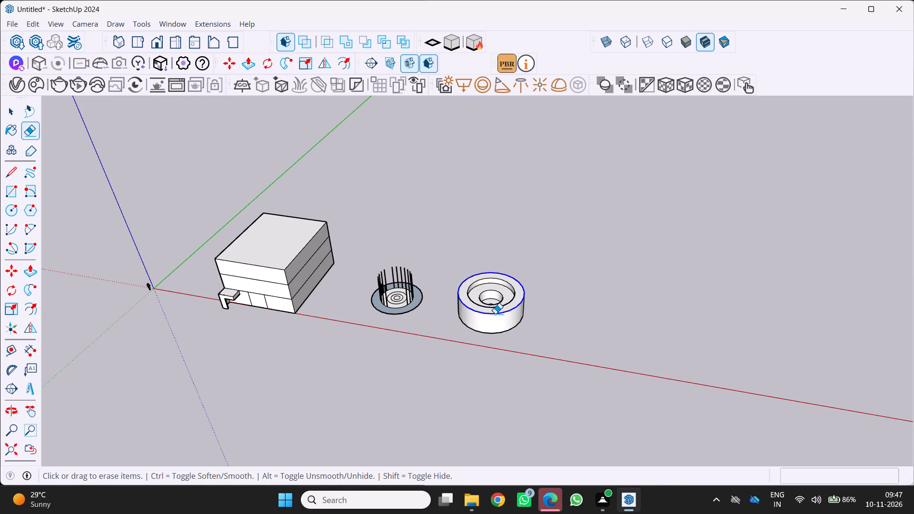
left_click_drag(494, 311, 499, 300)
middle_click_drag(488, 312, 491, 321)
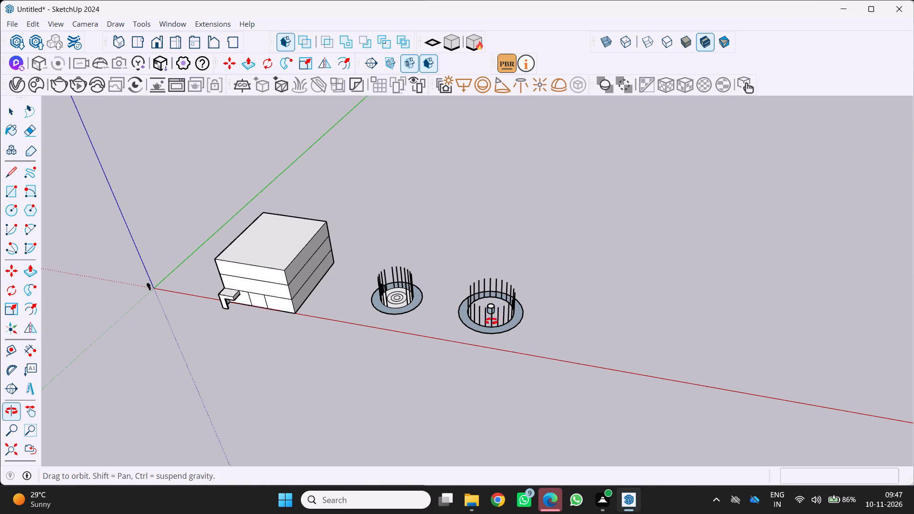
middle_click_drag(491, 321, 515, 334)
scroll(500, 312, "up", 17)
middle_click_drag(482, 296, 436, 327)
left_click_drag(469, 320, 539, 309)
scroll(502, 311, "down", 7)
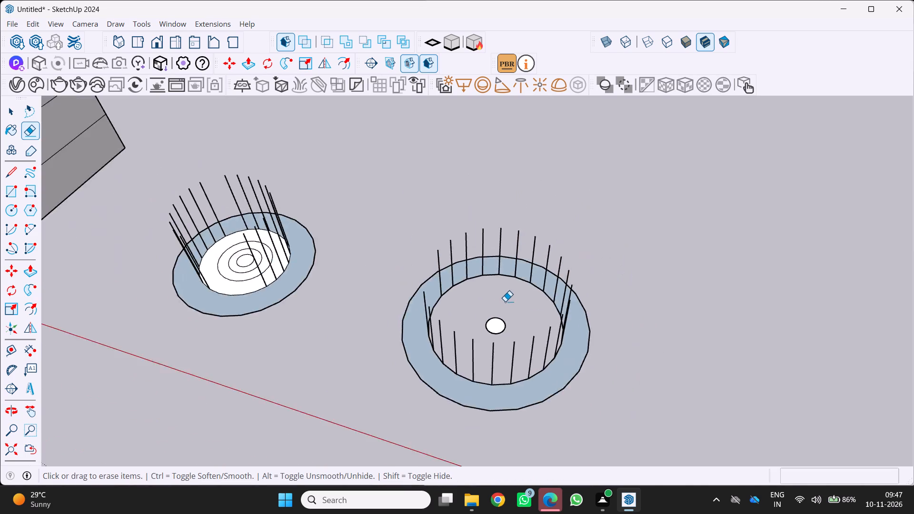
Examine the erased circular form's base ring, upright lines and centre circle, comparing it with the smaller ring form.
scroll(505, 301, "down", 4)
scroll(483, 318, "up", 1)
middle_click_drag(483, 318, 661, 262)
scroll(583, 290, "down", 6)
middle_click_drag(556, 321, 489, 320)
scroll(548, 320, "up", 5)
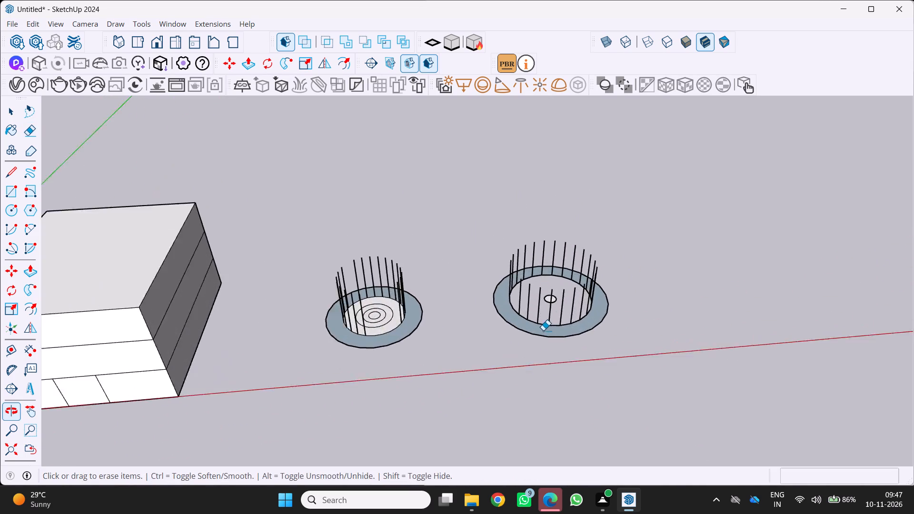
middle_click_drag(537, 339, 453, 394)
scroll(558, 356, "down", 6)
middle_click_drag(553, 361, 475, 389)
scroll(474, 389, "up", 1)
scroll(504, 392, "down", 4)
middle_click_drag(512, 393, 593, 303)
scroll(536, 360, "up", 14)
middle_click_drag(549, 351, 652, 330)
scroll(611, 335, "down", 7)
middle_click_drag(581, 338, 518, 343)
scroll(514, 330, "down", 7)
middle_click_drag(542, 317, 477, 326)
scroll(644, 314, "up", 4)
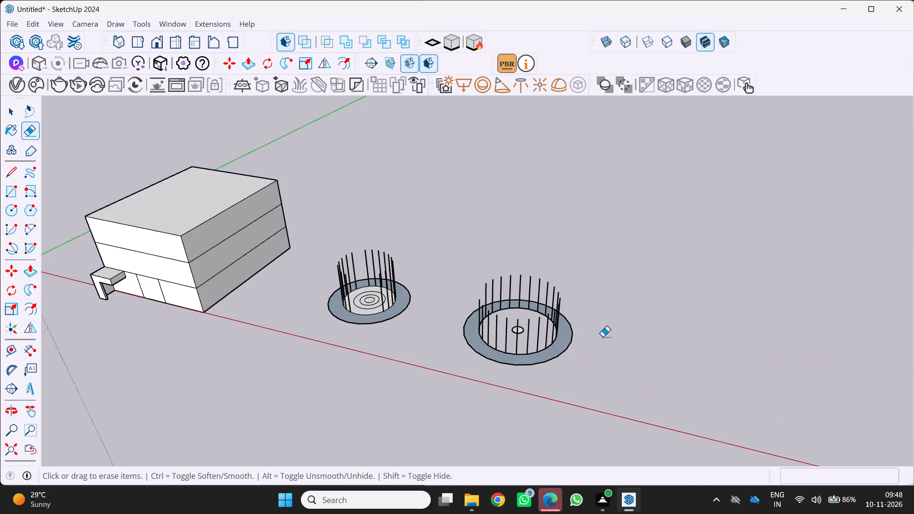
middle_click_drag(598, 338, 546, 358)
scroll(560, 349, "up", 5)
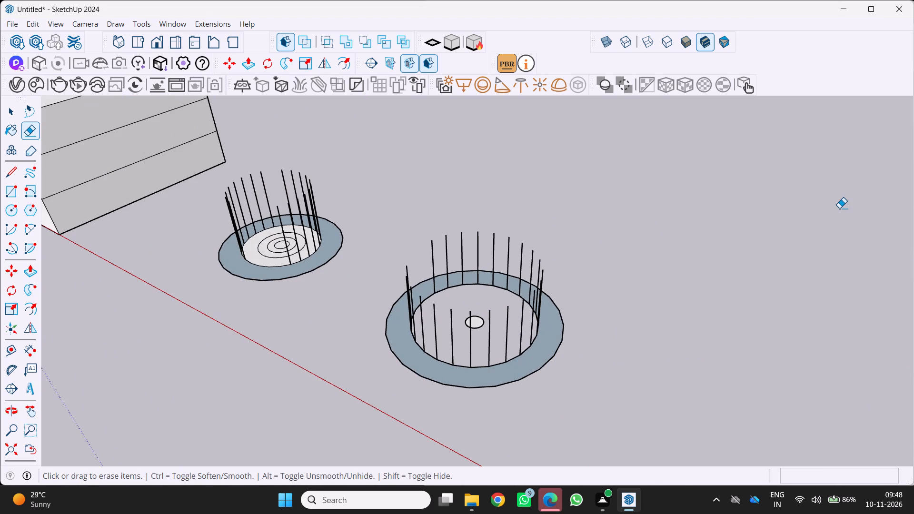
Offset the larger base ring's outer edge outward twice to add two concentric bands around it.
key("f")
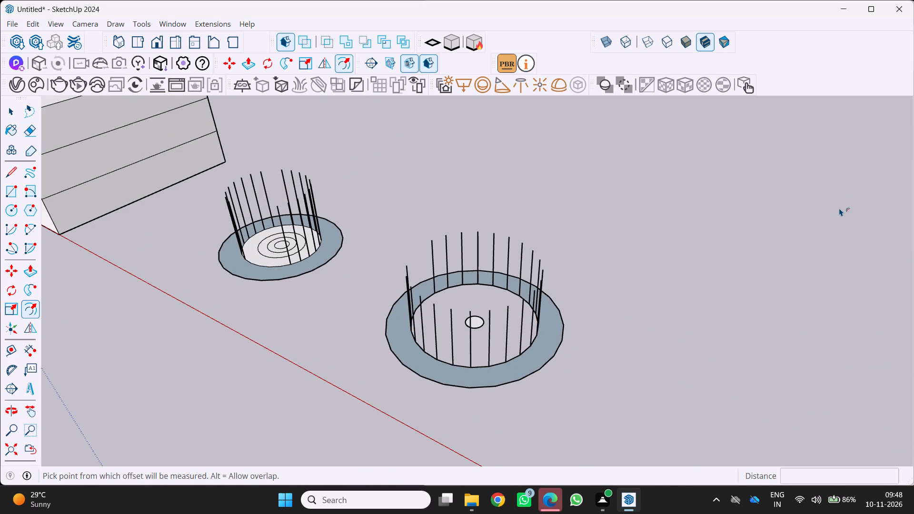
left_click_drag(502, 382, 511, 390)
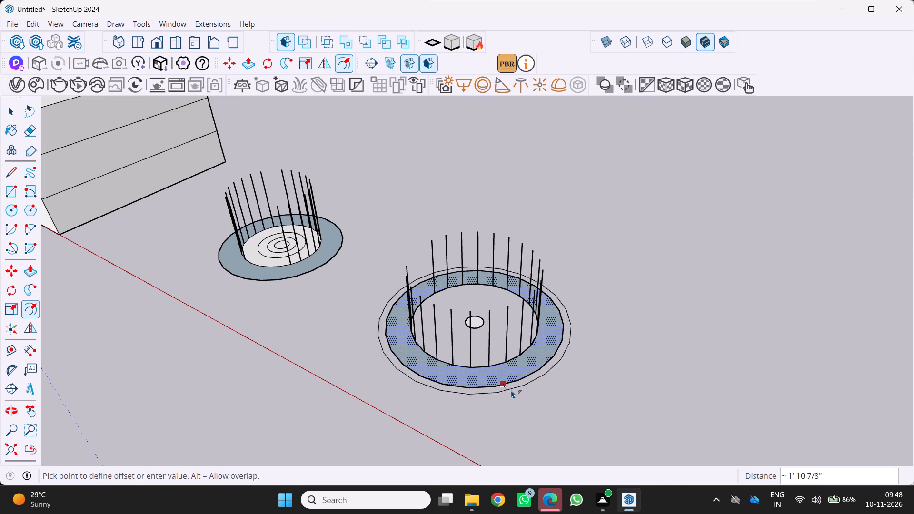
left_click_drag(511, 390, 517, 398)
scroll(482, 407, "down", 3)
left_click_drag(488, 404, 503, 415)
Offset the outermost edge of the larger ring outward once more by a little over 3' 3".
middle_click_drag(481, 420, 623, 359)
scroll(579, 354, "down", 5)
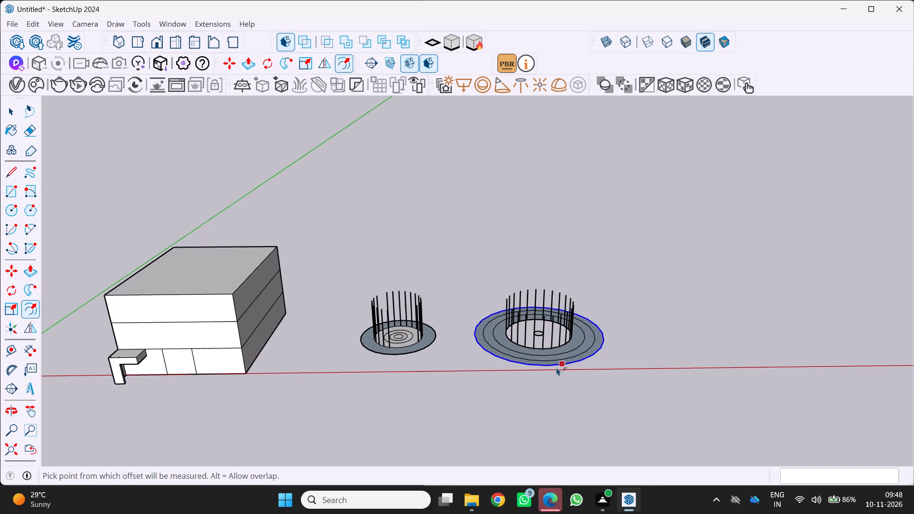
scroll(531, 381, "down", 2)
middle_click_drag(531, 381, 507, 335)
middle_click_drag(532, 343, 457, 405)
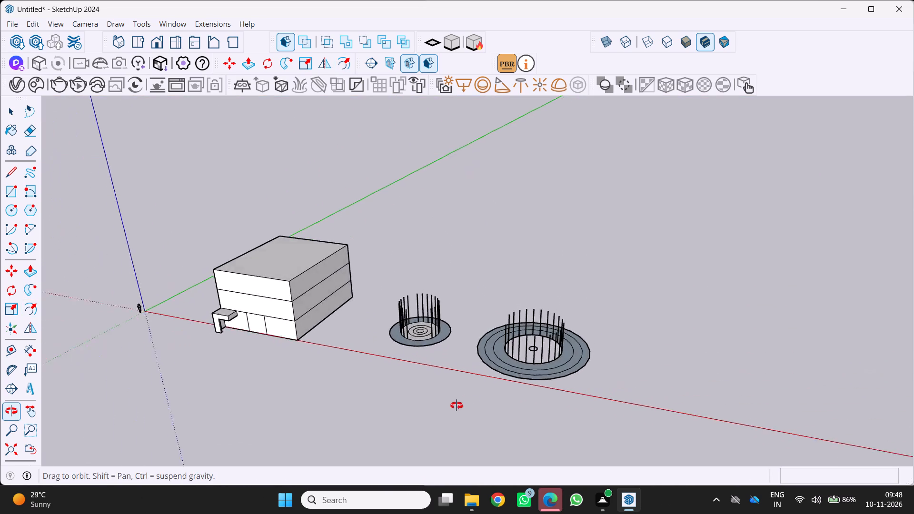
middle_click_drag(457, 405, 455, 407)
scroll(563, 384, "up", 5)
middle_click_drag(556, 381, 515, 398)
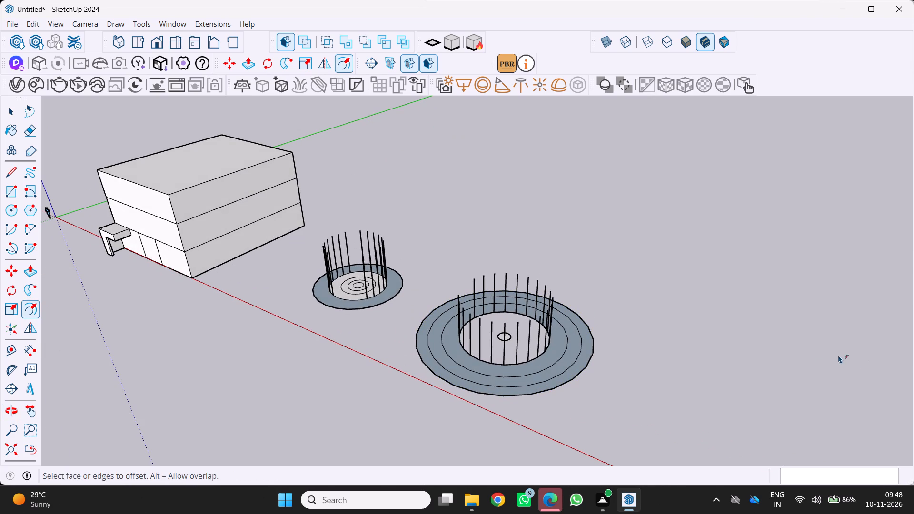
left_click_drag(547, 389, 555, 398)
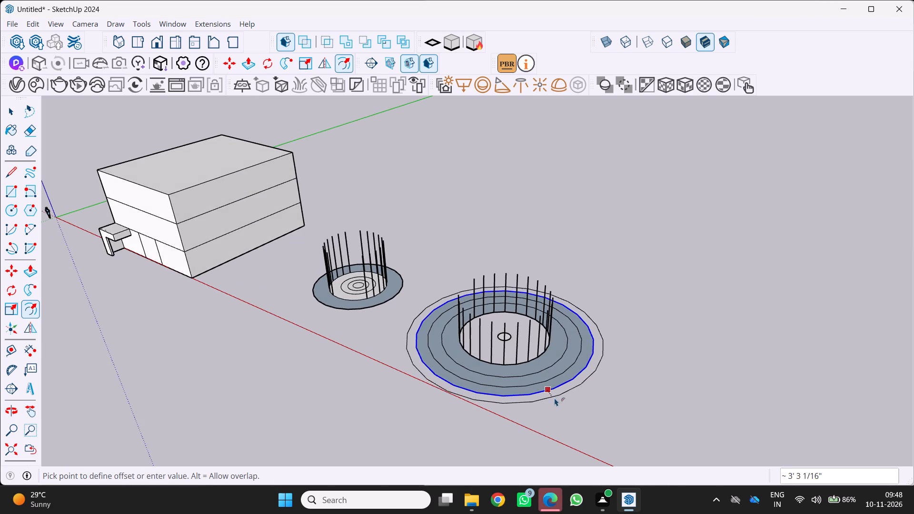
left_click_drag(555, 398, 557, 400)
Erase the small circle at the centre of the larger ring form.
scroll(549, 397, "down", 1)
middle_click_drag(548, 400, 531, 412)
scroll(595, 389, "down", 5)
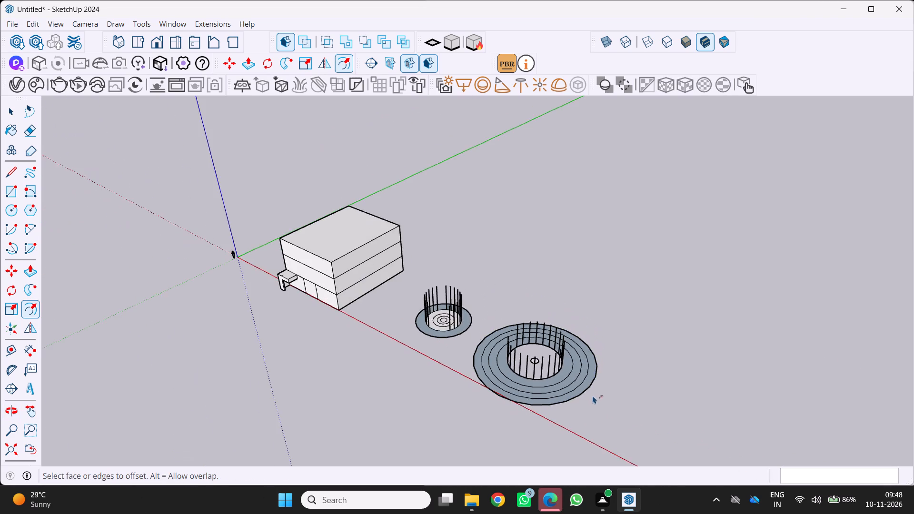
middle_click_drag(593, 396, 656, 376)
middle_click_drag(565, 420, 526, 418)
scroll(563, 420, "up", 1)
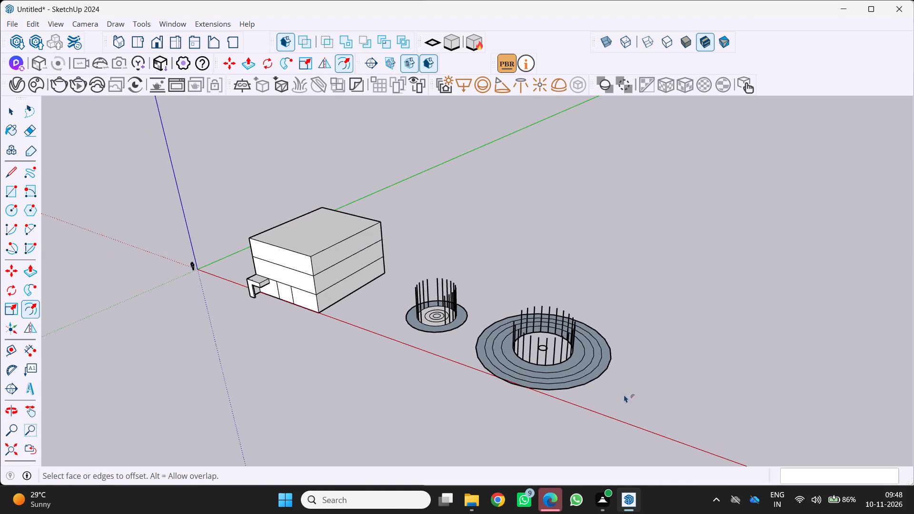
scroll(623, 396, "down", 2)
key("e")
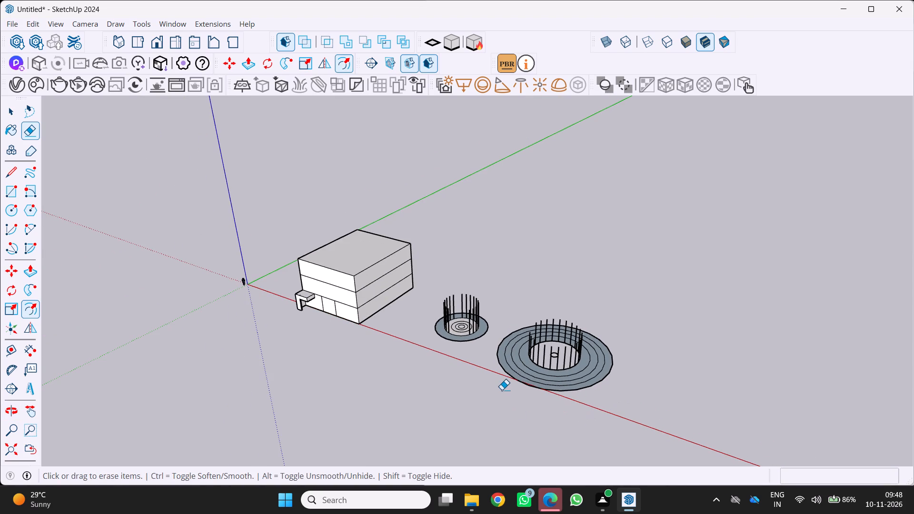
scroll(612, 415, "up", 1)
middle_click_drag(600, 401, 503, 412)
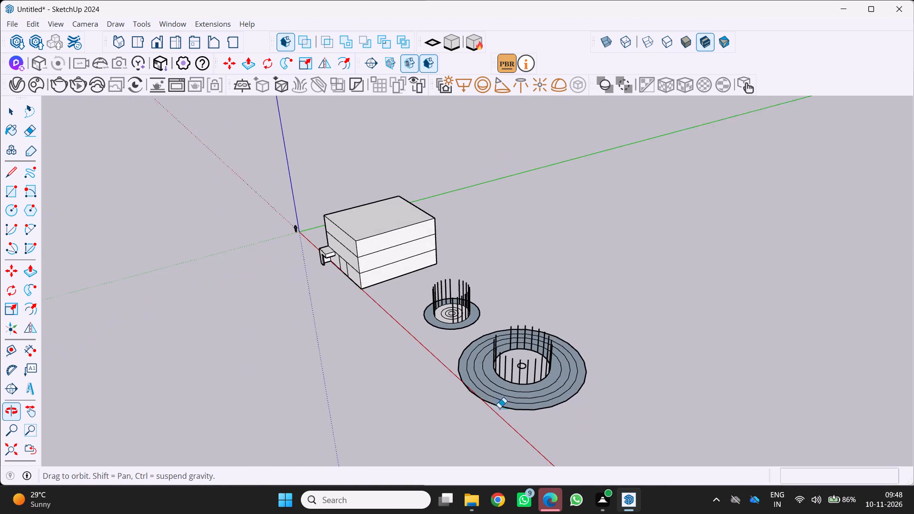
scroll(515, 382, "up", 6)
middle_click_drag(522, 357, 509, 394)
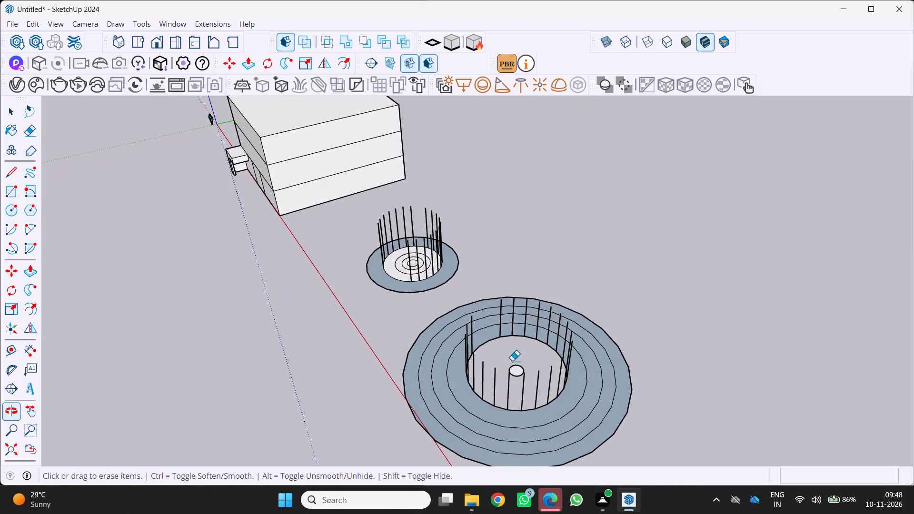
scroll(516, 354, "up", 4)
left_click(508, 376)
Erase the concentric edge just inside the larger ring's outer boundary, merging the two outermost bands.
scroll(521, 372, "down", 5)
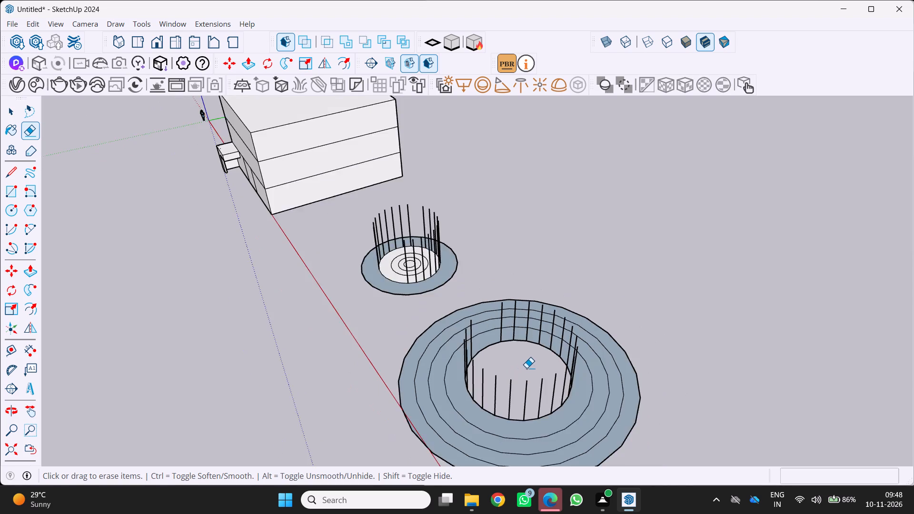
scroll(527, 368, "down", 9)
middle_click_drag(518, 376, 696, 318)
scroll(551, 359, "up", 5)
middle_click_drag(543, 354, 599, 346)
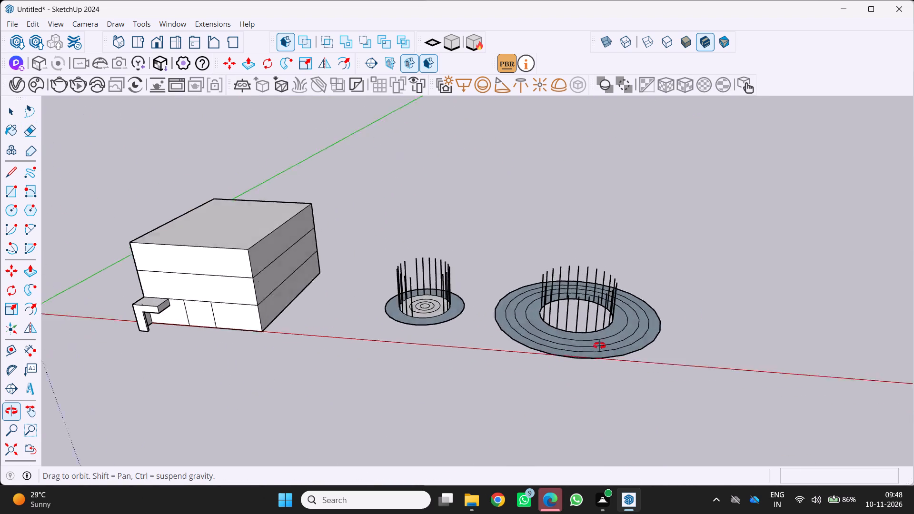
scroll(599, 346, "up", 2)
middle_click_drag(599, 346, 616, 340)
scroll(546, 342, "up", 10)
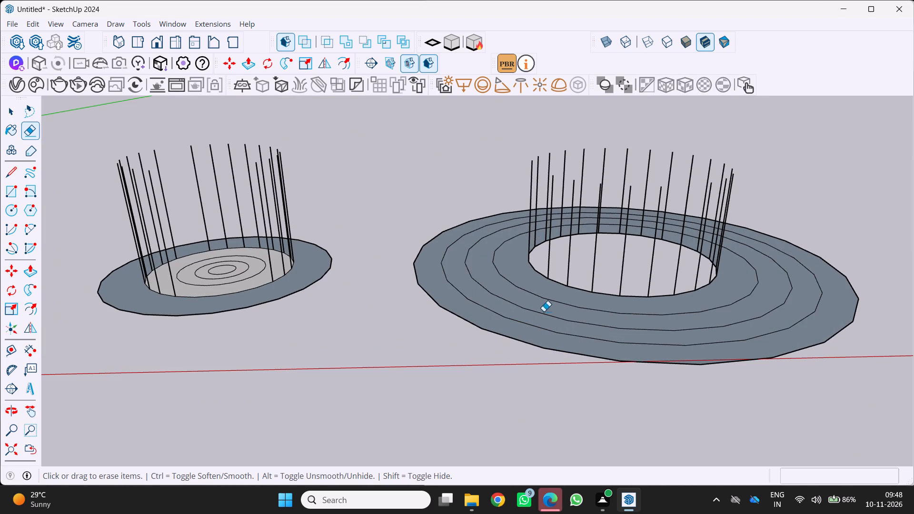
left_click(516, 320)
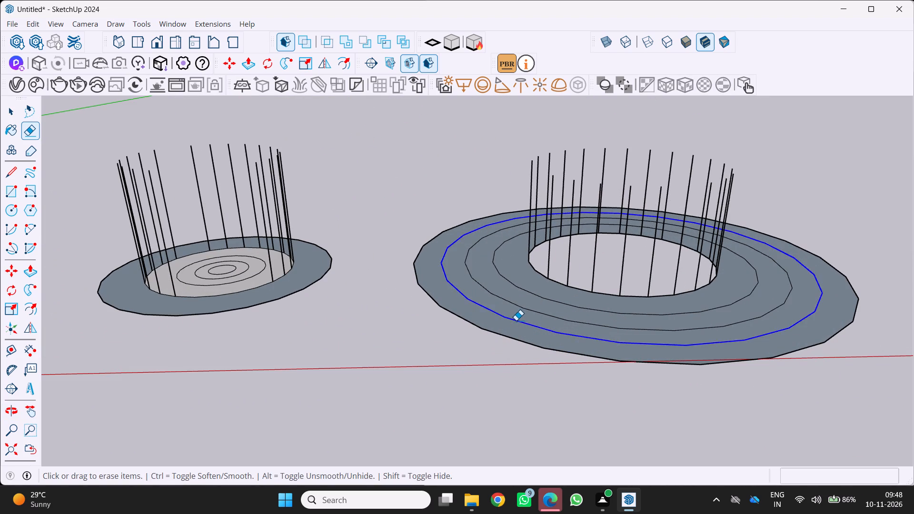
Examine the widened flat ring and its placement beside the smaller ring form and the block from several sides.
scroll(539, 296, "down", 9)
middle_click_drag(537, 307, 535, 318)
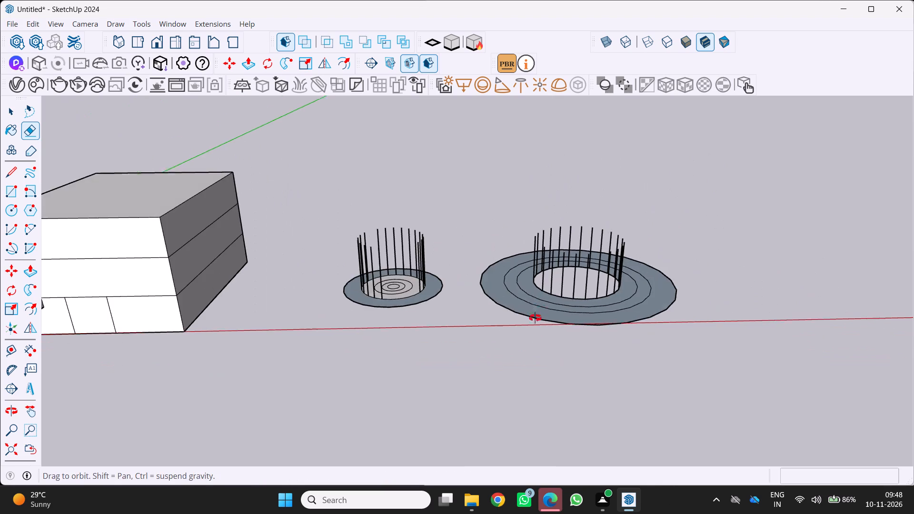
middle_click_drag(535, 318, 510, 358)
scroll(515, 352, "down", 6)
middle_click_drag(514, 365, 467, 383)
scroll(559, 382, "up", 7)
middle_click_drag(562, 378, 510, 392)
scroll(510, 391, "up", 1)
scroll(526, 375, "down", 8)
middle_click_drag(530, 374, 655, 322)
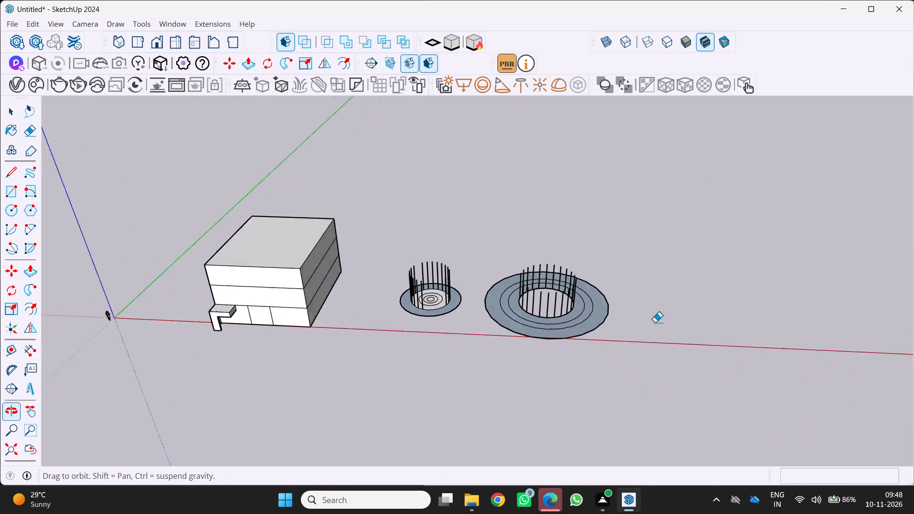
Examine the larger ring's flat concentric bands alongside the smaller ring form and the block from several sides.
middle_click_drag(655, 322, 653, 323)
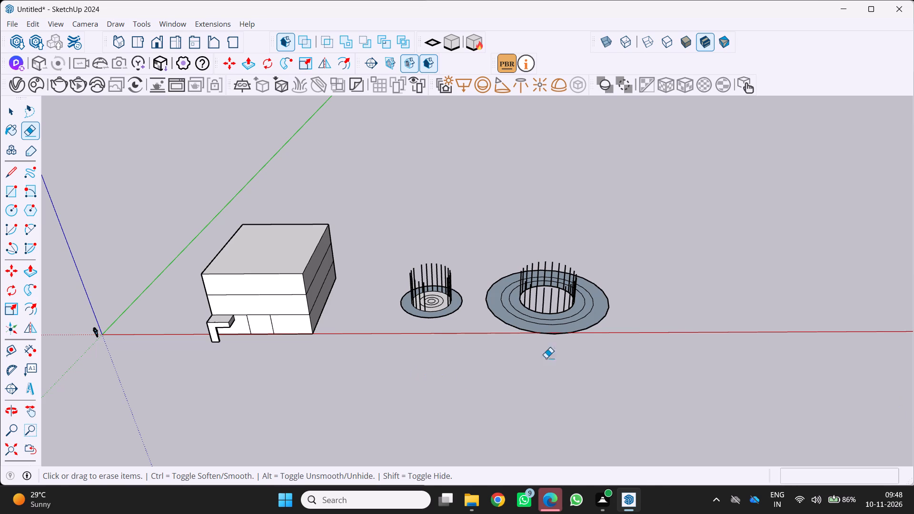
scroll(751, 316, "up", 3)
middle_click_drag(593, 326, 499, 354)
scroll(501, 327, "up", 5)
middle_click_drag(475, 353, 436, 343)
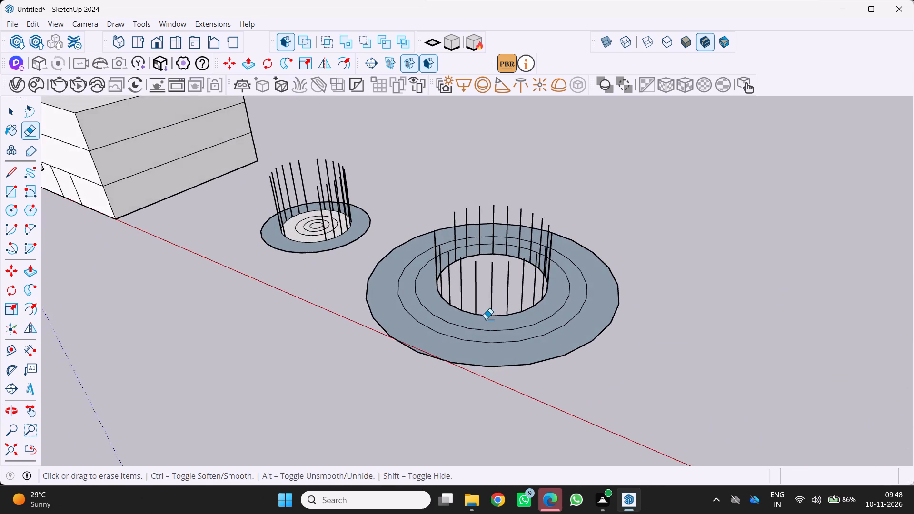
scroll(486, 319, "up", 1)
middle_click_drag(485, 319, 427, 351)
scroll(488, 318, "up", 4)
middle_click_drag(488, 318, 435, 347)
scroll(502, 326, "down", 5)
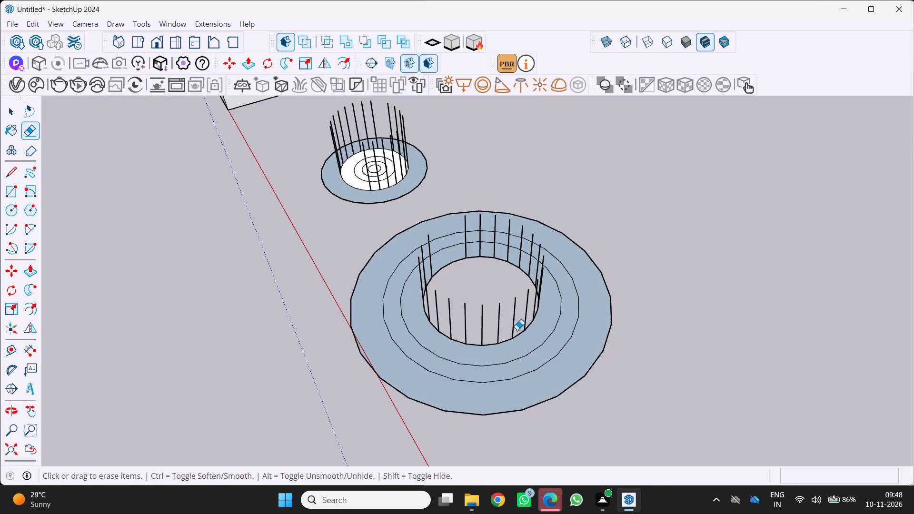
middle_click_drag(519, 330, 696, 278)
scroll(497, 326, "down", 4)
middle_click_drag(500, 327, 629, 282)
scroll(629, 282, "up", 6)
middle_click_drag(449, 300, 329, 341)
scroll(348, 339, "down", 6)
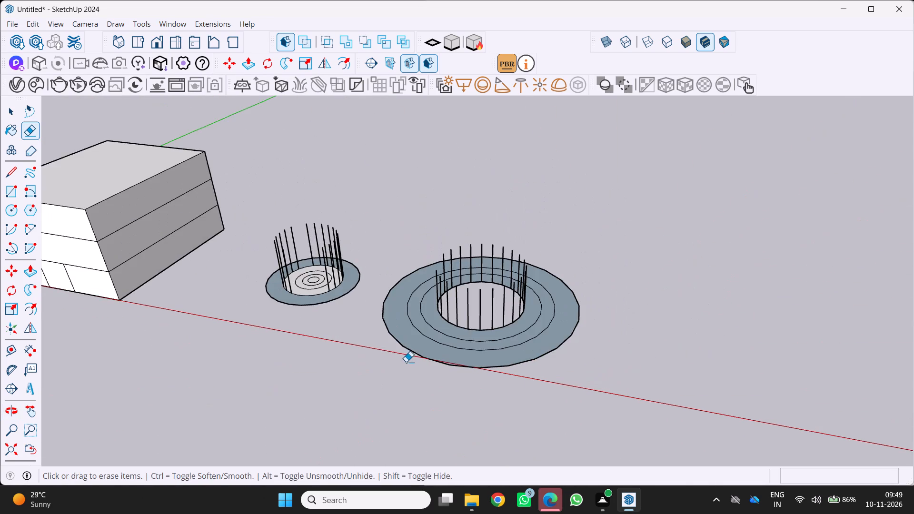
middle_click_drag(405, 363, 342, 310)
scroll(339, 310, "down", 5)
middle_click_drag(340, 319, 582, 297)
scroll(433, 357, "down", 1)
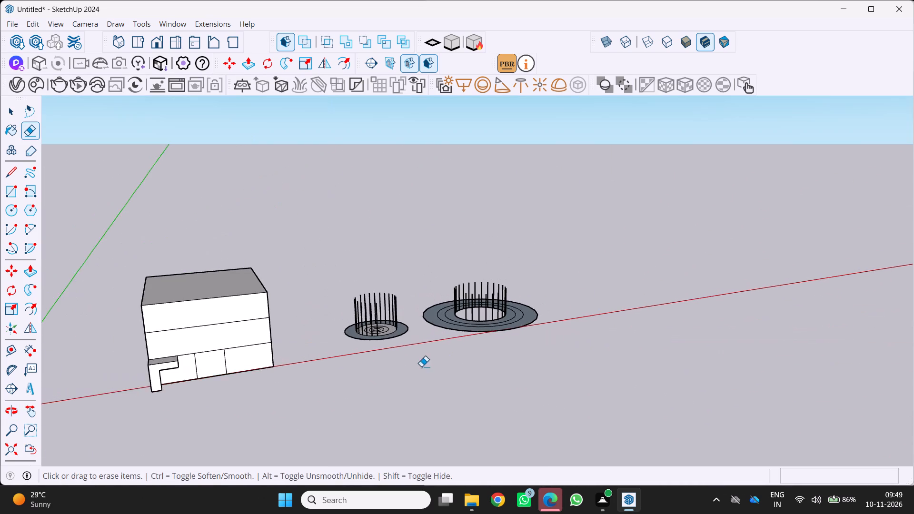
scroll(421, 366, "down", 1)
middle_click_drag(417, 368, 325, 337)
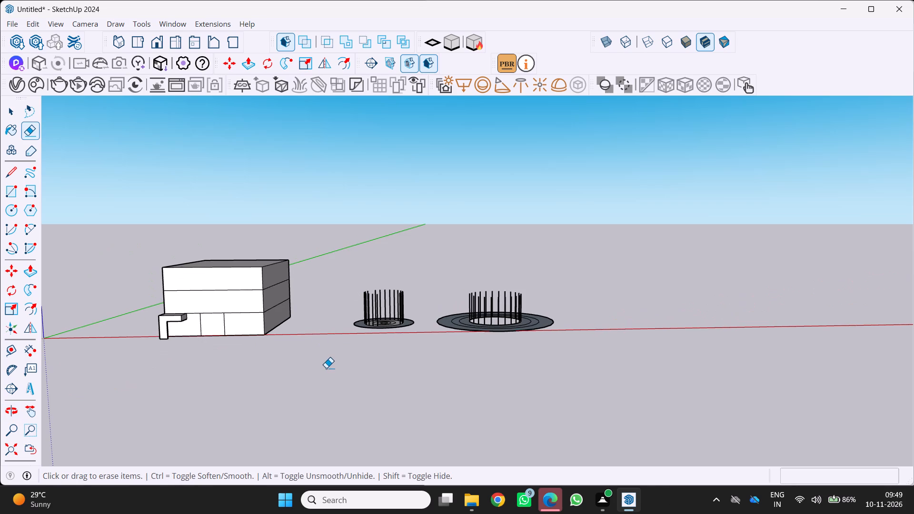
middle_click_drag(503, 363, 473, 403)
scroll(469, 306, "up", 4)
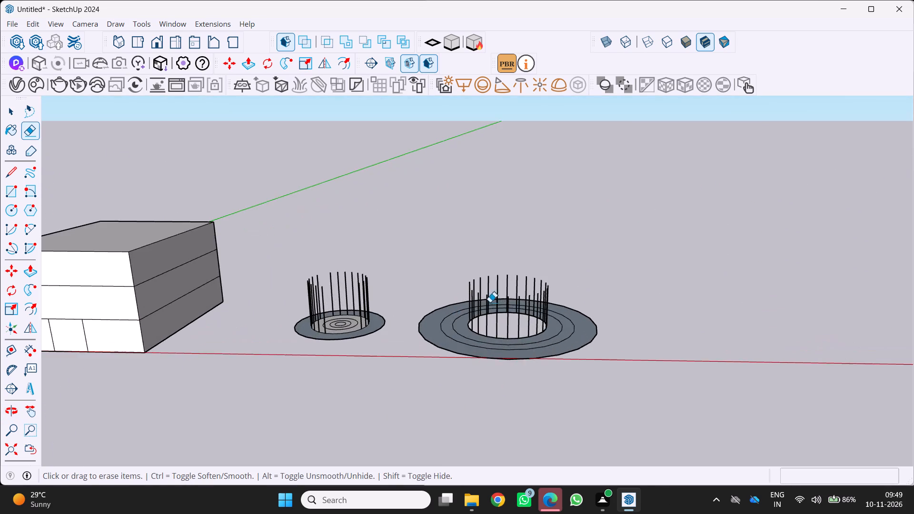
middle_click_drag(513, 311, 457, 365)
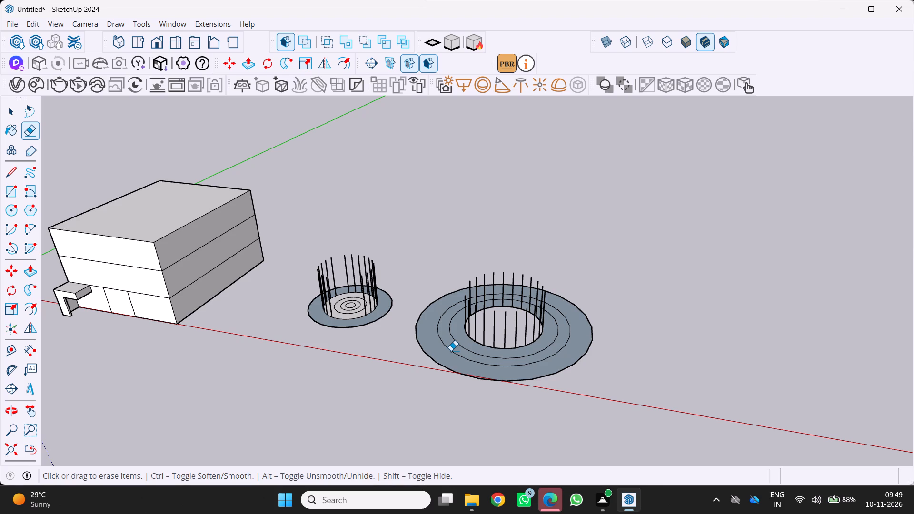
Offset two new concentric edges within the larger ring's wide outer band, dividing it into three narrower bands.
scroll(456, 330, "up", 1)
middle_click_drag(457, 331, 476, 376)
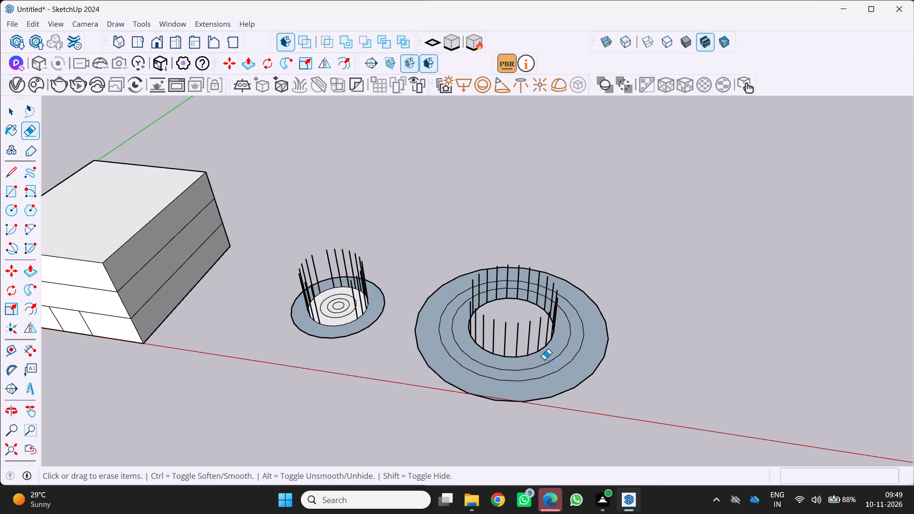
key("f")
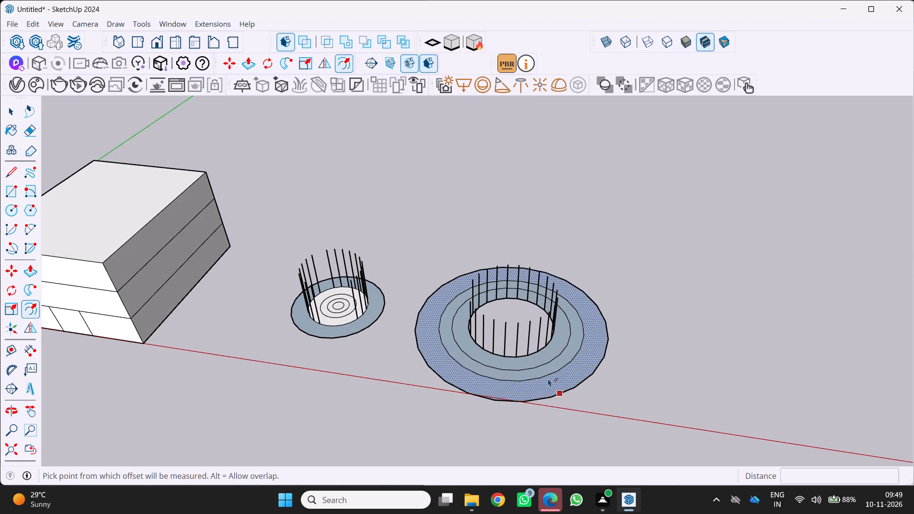
left_click_drag(532, 376, 543, 390)
scroll(524, 380, "up", 3)
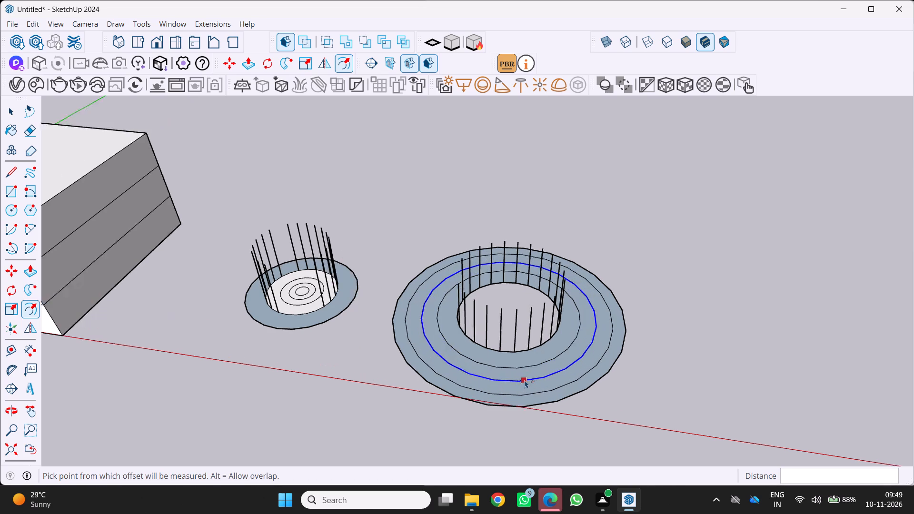
left_click_drag(486, 376, 487, 381)
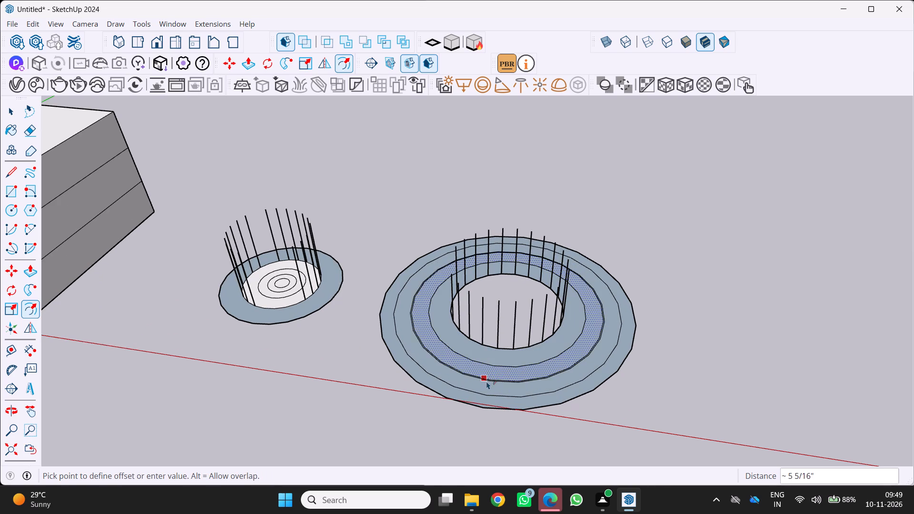
left_click_drag(487, 381, 485, 386)
scroll(469, 358, "up", 3)
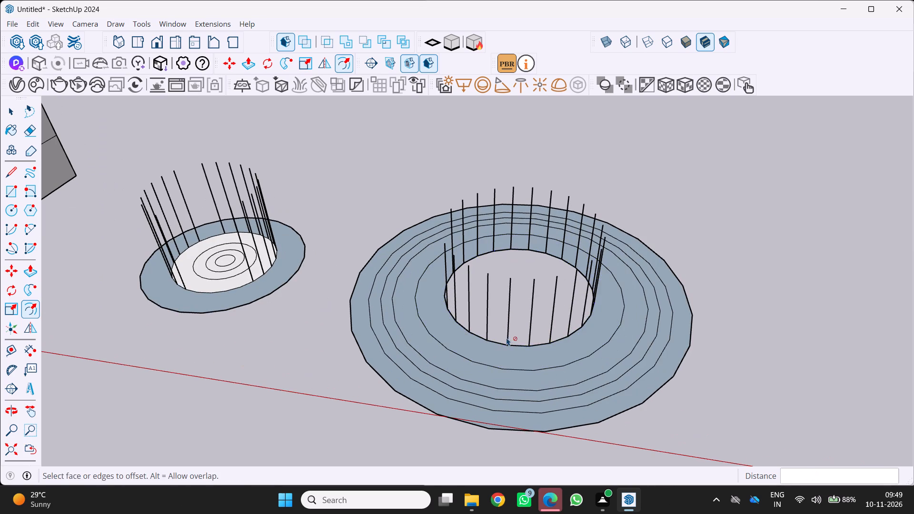
Split the larger ring's innermost and middle bands with concentric offsets of about 3' 2 11/16" and 2' 3 7/8" respectively.
left_click_drag(506, 343, 507, 350)
left_click_drag(497, 342, 496, 356)
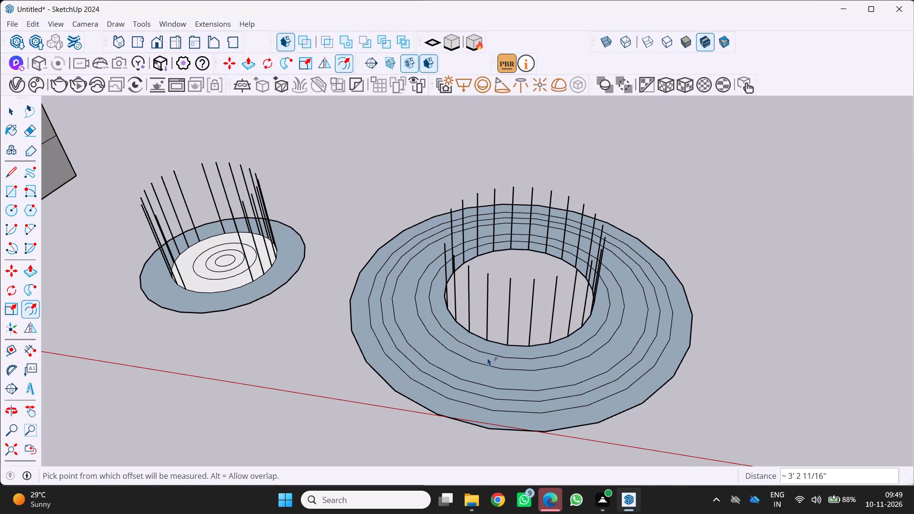
left_click_drag(484, 364, 484, 375)
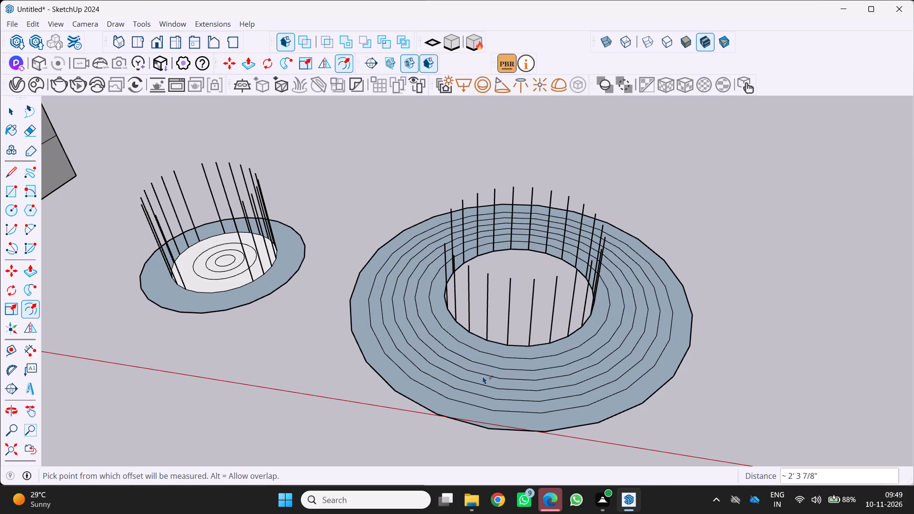
Examine the larger ring's evenly divided concentric bands from several angles.
scroll(484, 379, "down", 5)
middle_click_drag(492, 380, 442, 349)
scroll(483, 359, "down", 5)
scroll(561, 400, "up", 6)
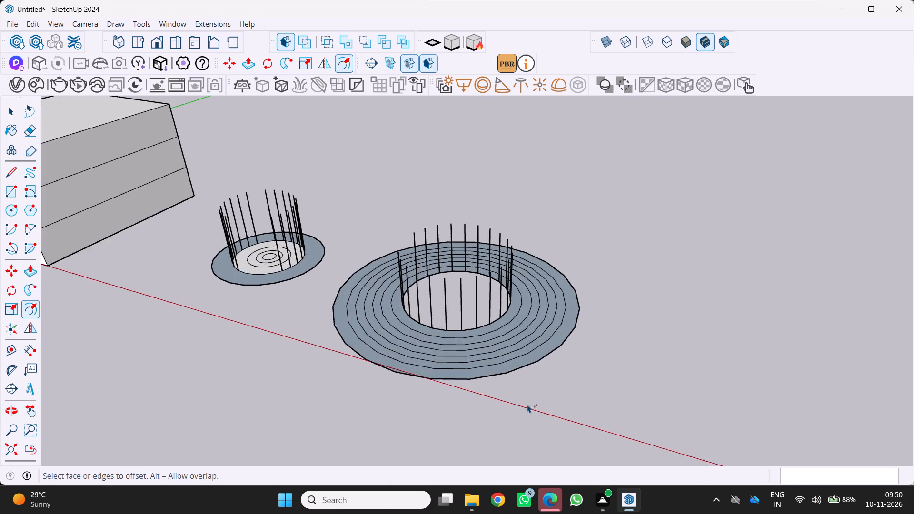
middle_click_drag(528, 404, 674, 432)
scroll(389, 352, "up", 4)
middle_click_drag(373, 359, 486, 380)
scroll(480, 379, "down", 9)
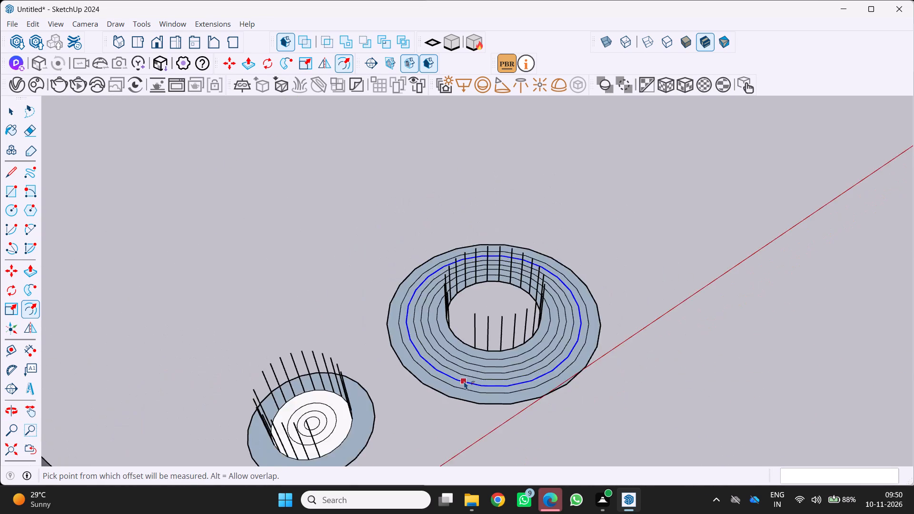
scroll(464, 381, "down", 3)
middle_click_drag(445, 388, 346, 379)
scroll(449, 380, "up", 7)
middle_click_drag(437, 414, 388, 412)
scroll(449, 398, "up", 1)
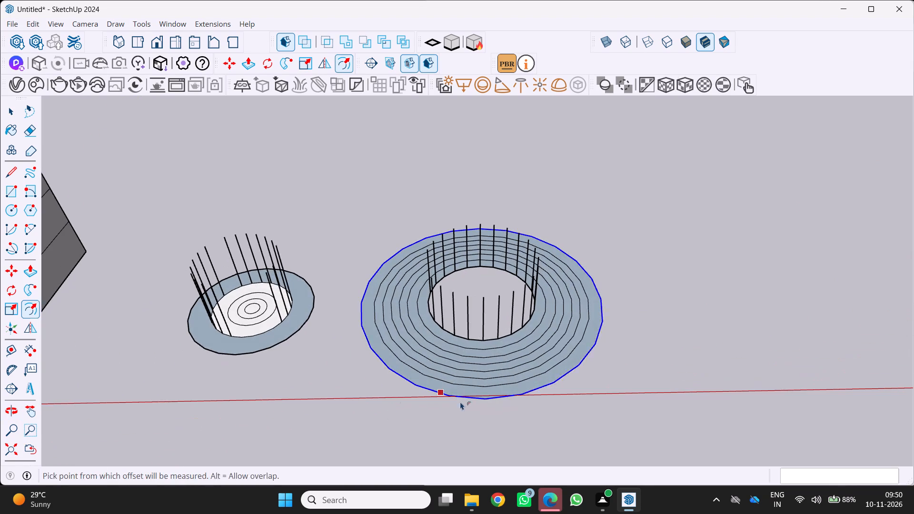
Push/Pull the larger ring's outermost band up into a tall rim, and raise the third band from the outside to a lower height.
key("p")
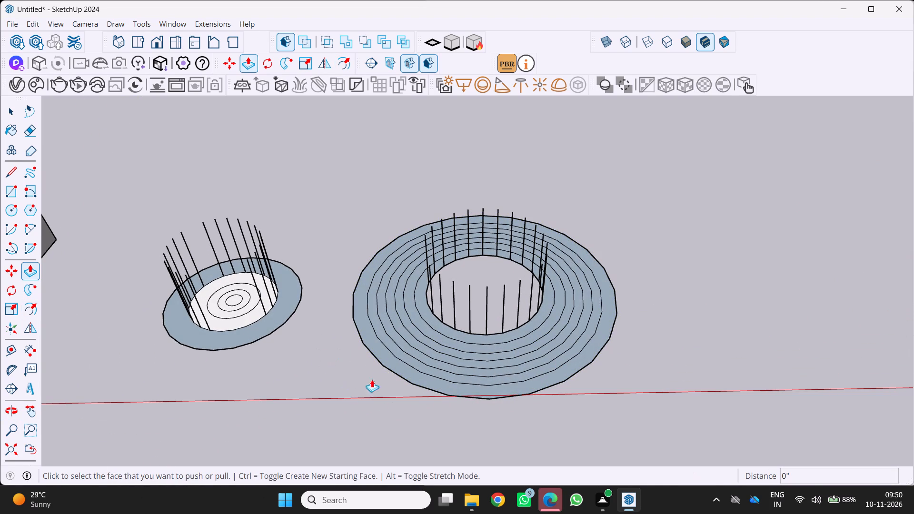
left_click_drag(392, 365, 399, 332)
middle_click_drag(386, 344, 291, 379)
scroll(395, 291, "up", 6)
left_click_drag(372, 301, 376, 285)
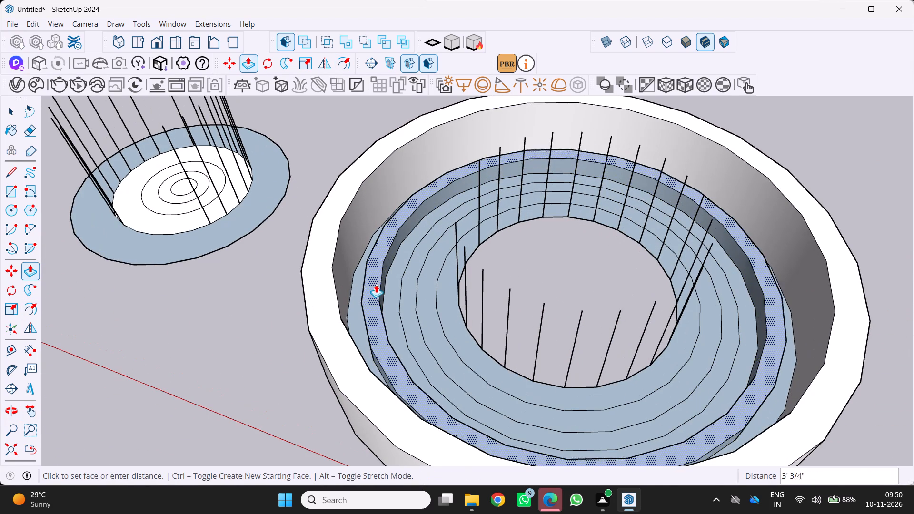
left_click_drag(376, 285, 380, 263)
Raise the larger ring's next alternate band inward by about 4' 10 3/8" and its innermost band by about 3' 10 1/16".
scroll(393, 273, "up", 3)
left_click_drag(408, 300, 421, 268)
scroll(417, 272, "down", 6)
middle_click_drag(424, 282, 363, 277)
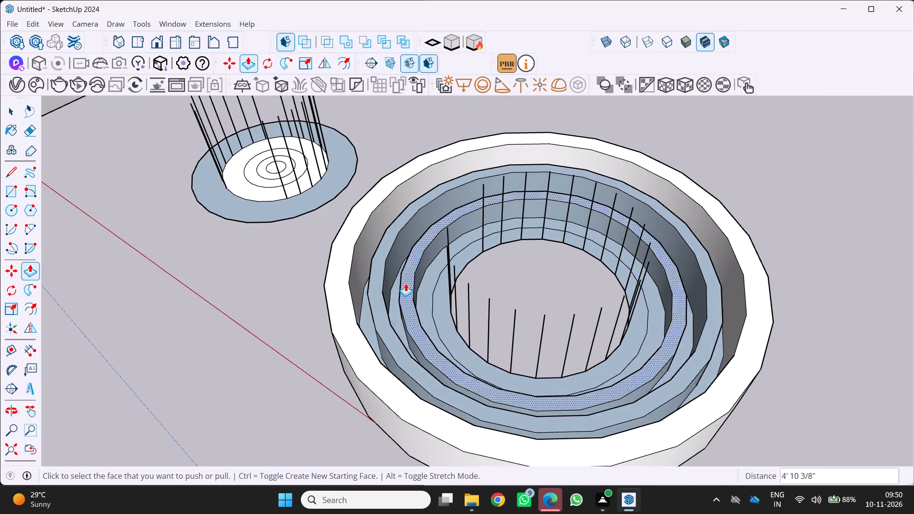
scroll(409, 284, "up", 3)
left_click_drag(451, 329, 464, 310)
Examine the stepped larger ring with its raised bands against the smaller ring form and the block from all around.
scroll(463, 312, "down", 9)
middle_click_drag(462, 323, 662, 278)
scroll(542, 362, "down", 3)
middle_click_drag(541, 374, 896, 340)
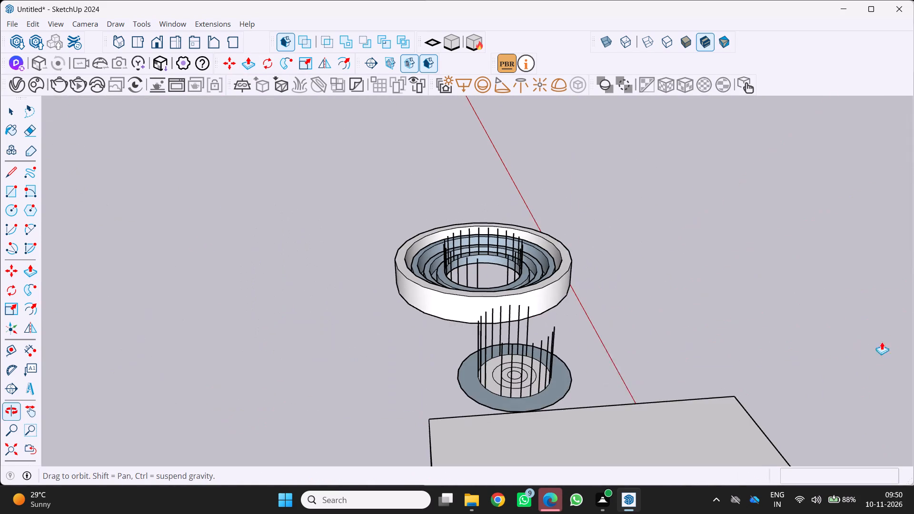
scroll(628, 397, "down", 7)
middle_click_drag(621, 399, 479, 329)
scroll(478, 321, "down", 6)
middle_click_drag(490, 331, 284, 420)
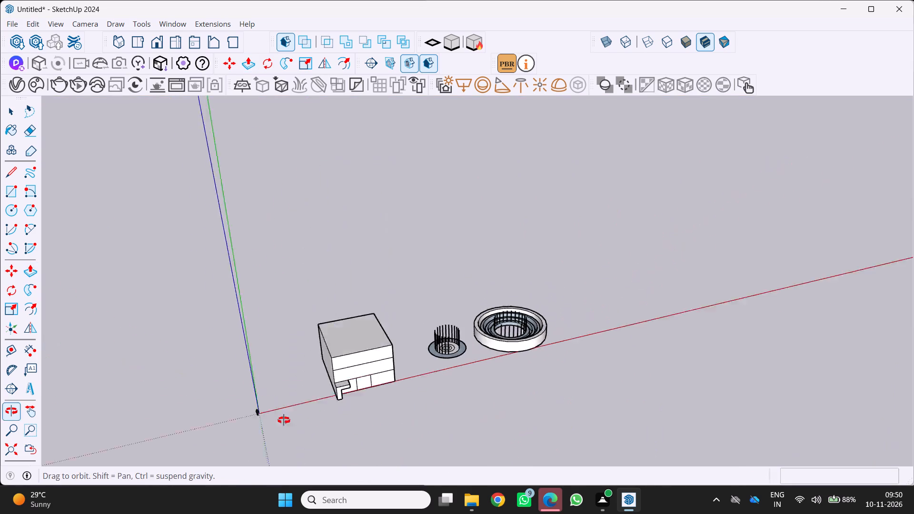
middle_click_drag(284, 420, 278, 425)
scroll(402, 405, "up", 4)
middle_click_drag(396, 414, 268, 439)
scroll(268, 439, "up", 1)
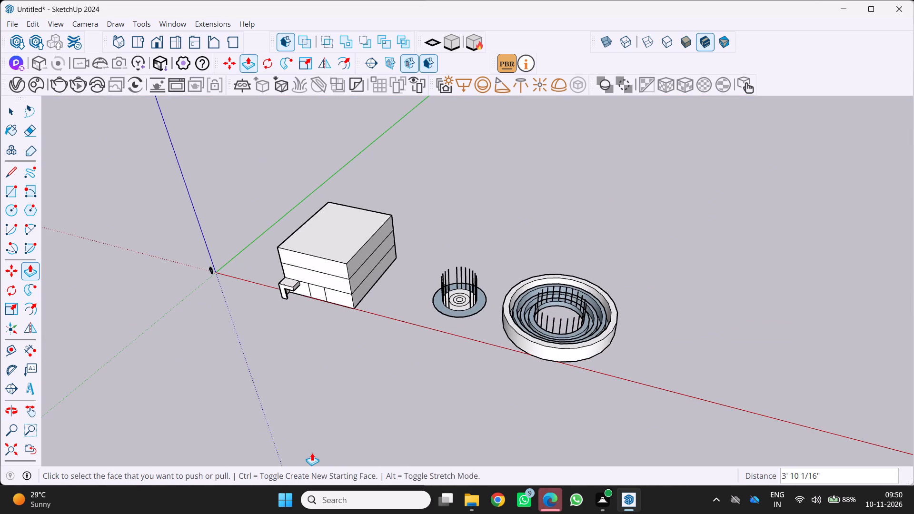
scroll(458, 353, "down", 1)
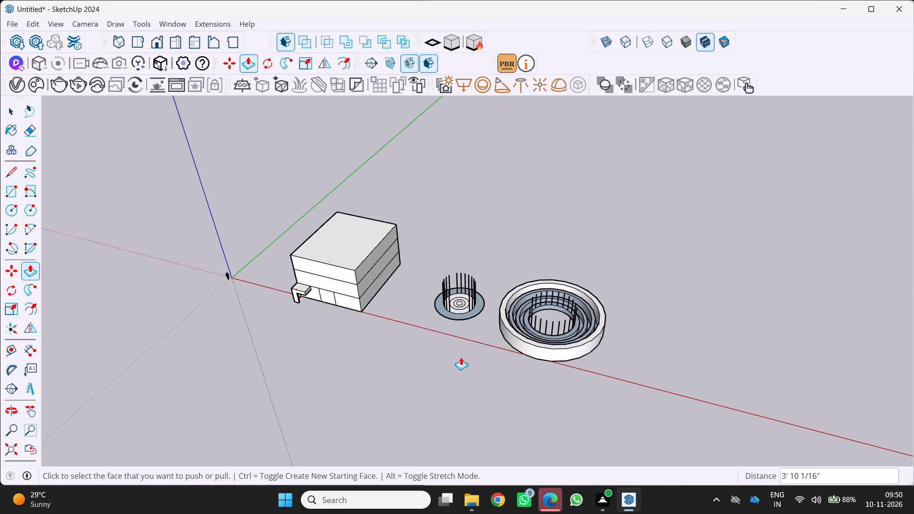
middle_click_drag(457, 342, 565, 116)
scroll(445, 166, "up", 2)
middle_click_drag(378, 215, 393, 263)
middle_click_drag(531, 285, 517, 307)
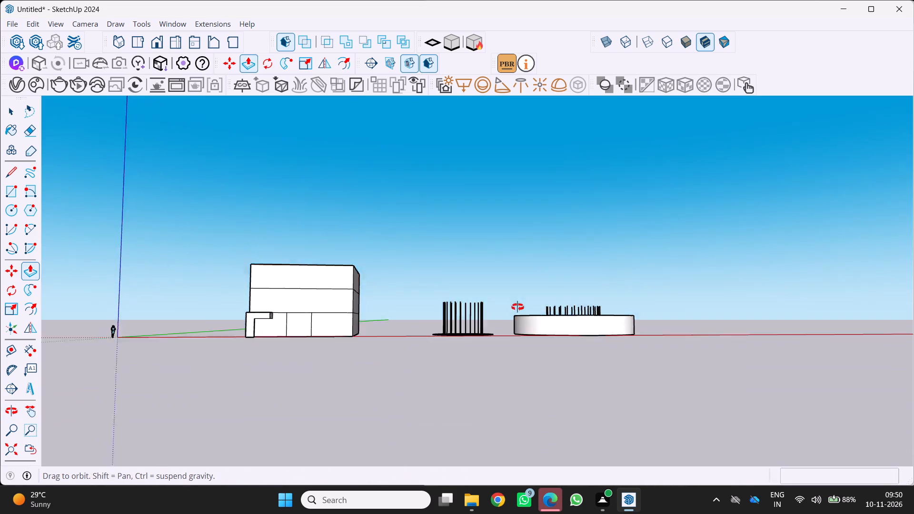
middle_click_drag(517, 307, 464, 349)
scroll(598, 279, "up", 2)
middle_click_drag(612, 274, 554, 333)
scroll(549, 330, "up", 1)
scroll(579, 295, "down", 3)
middle_click_drag(606, 327, 515, 357)
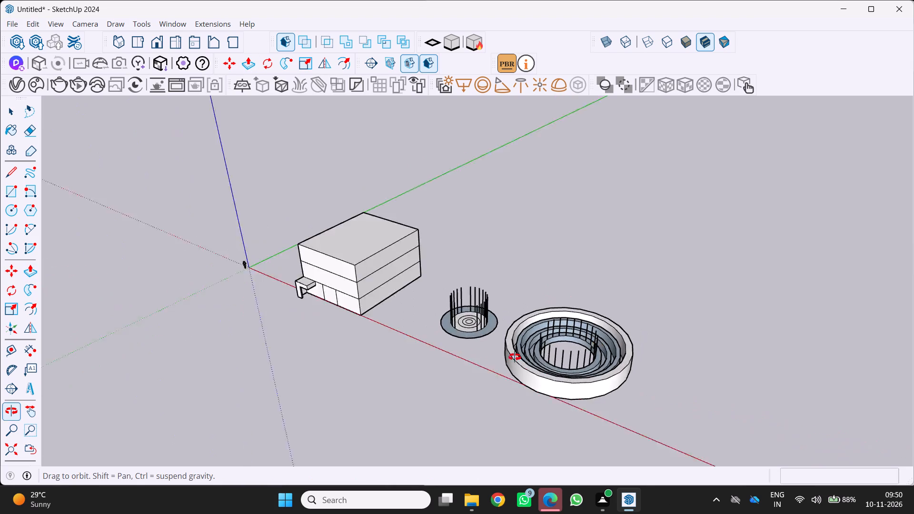
middle_click_drag(515, 357, 502, 363)
Erase four of the vertical lines standing around the larger ring's central opening, on the side facing the smaller ring form.
scroll(517, 351, "up", 6)
key("e")
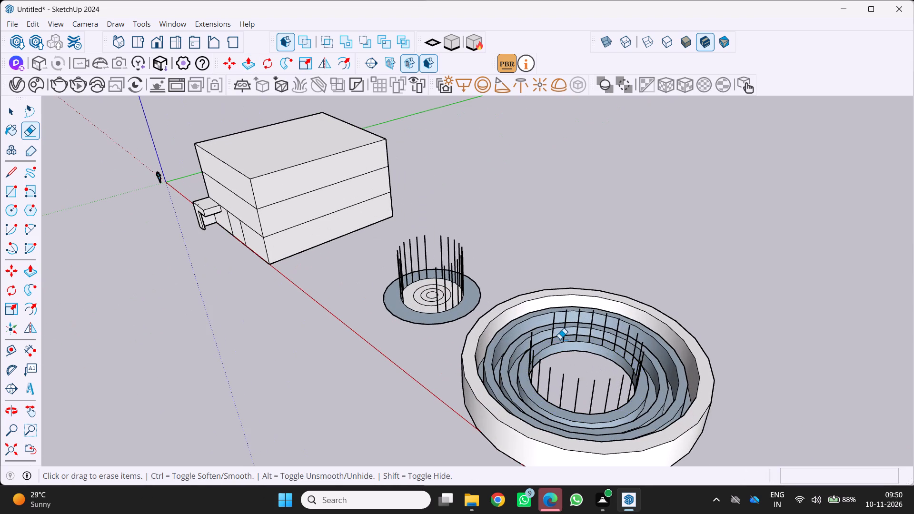
middle_click_drag(539, 389, 459, 422)
scroll(459, 419, "up", 3)
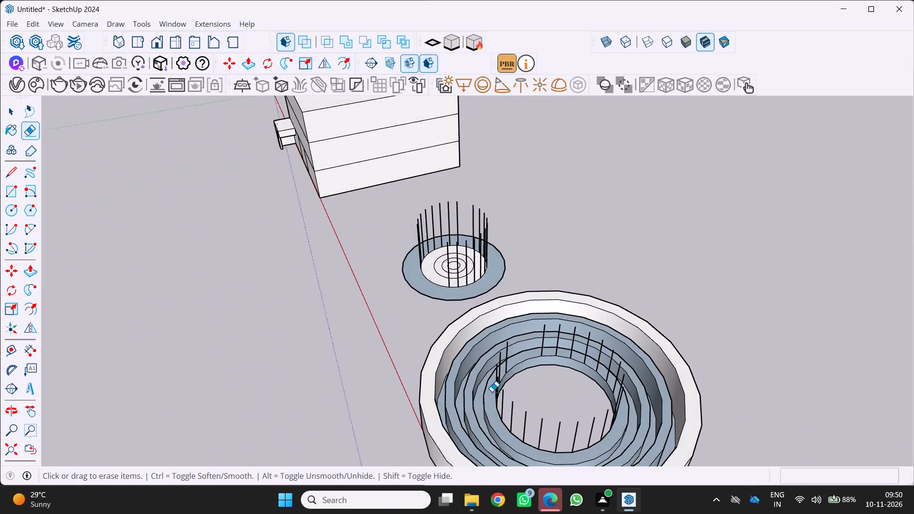
scroll(492, 392, "up", 7)
middle_click_drag(501, 354, 391, 374)
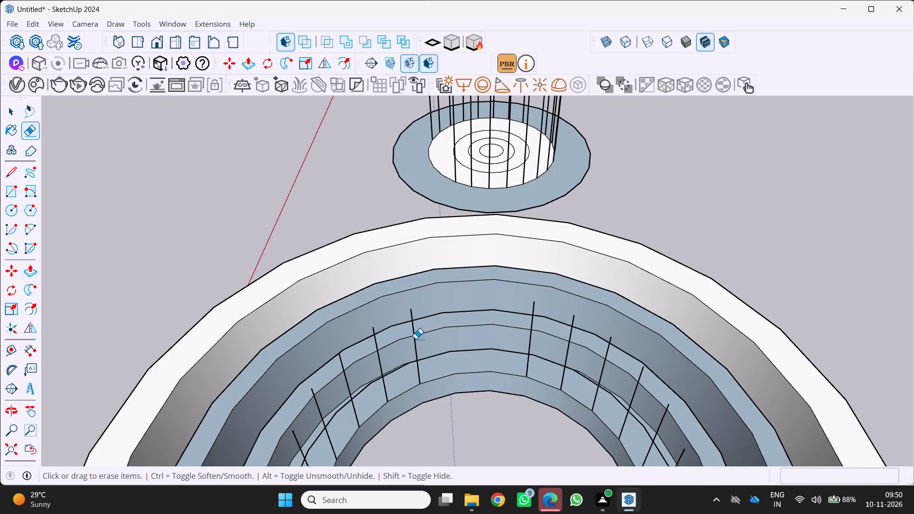
left_click(414, 326)
left_click(377, 336)
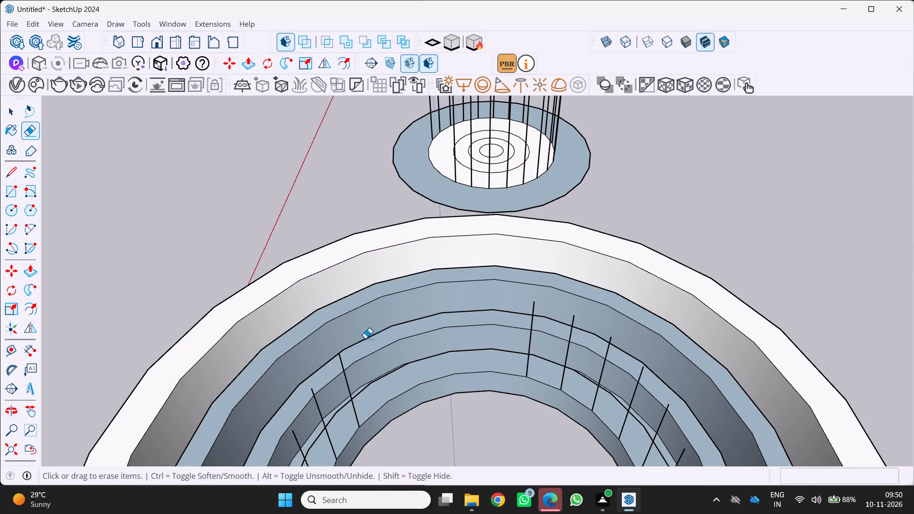
scroll(366, 340, "down", 10)
middle_click_drag(473, 348, 619, 319)
scroll(492, 306, "up", 3)
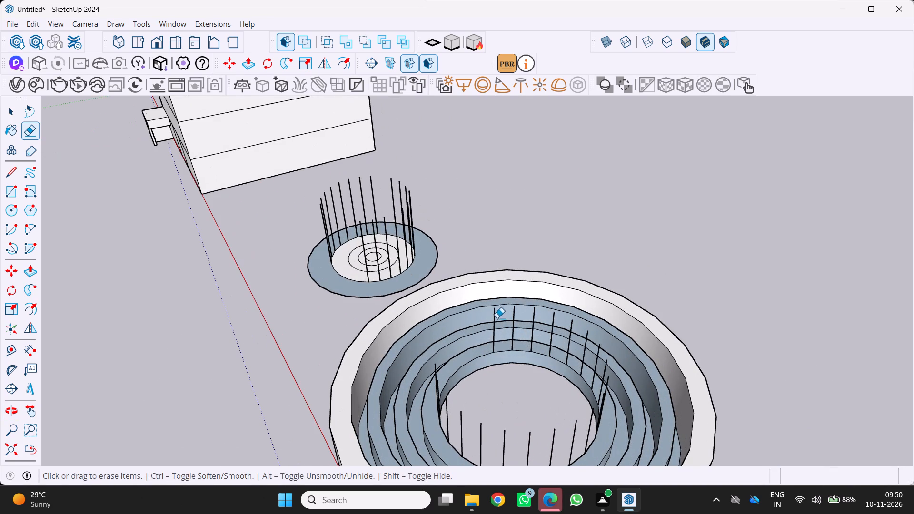
left_click(494, 316)
left_click_drag(510, 315, 526, 314)
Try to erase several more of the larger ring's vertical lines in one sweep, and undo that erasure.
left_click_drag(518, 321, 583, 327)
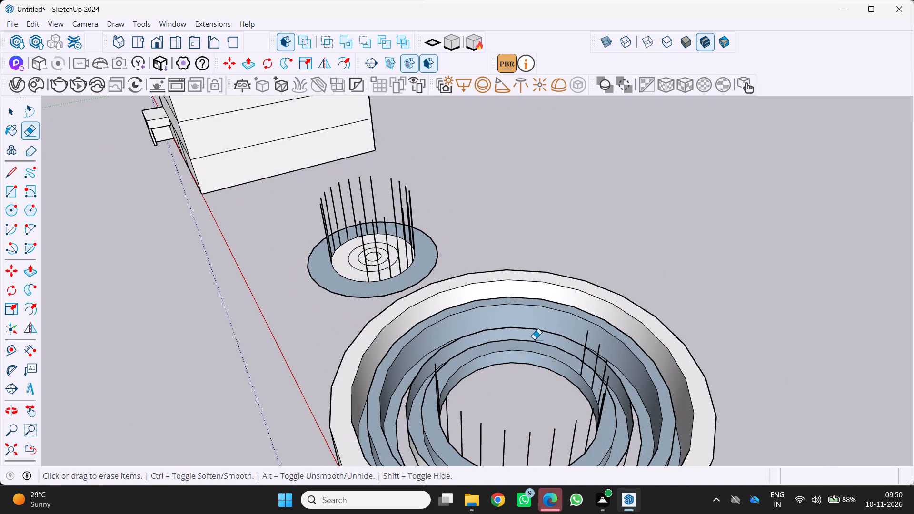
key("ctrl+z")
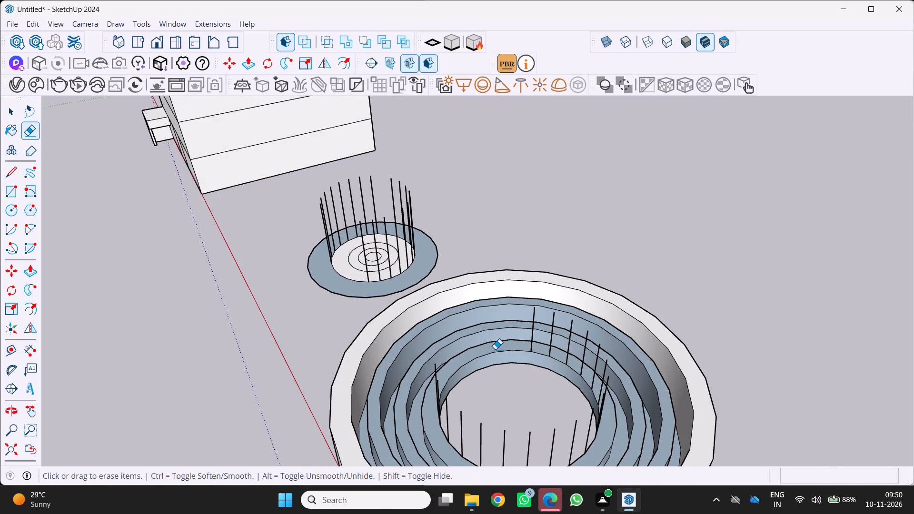
Erase a vertical line standing on the far edge of the larger ring's central opening.
scroll(472, 318, "down", 4)
middle_click_drag(491, 362, 700, 352)
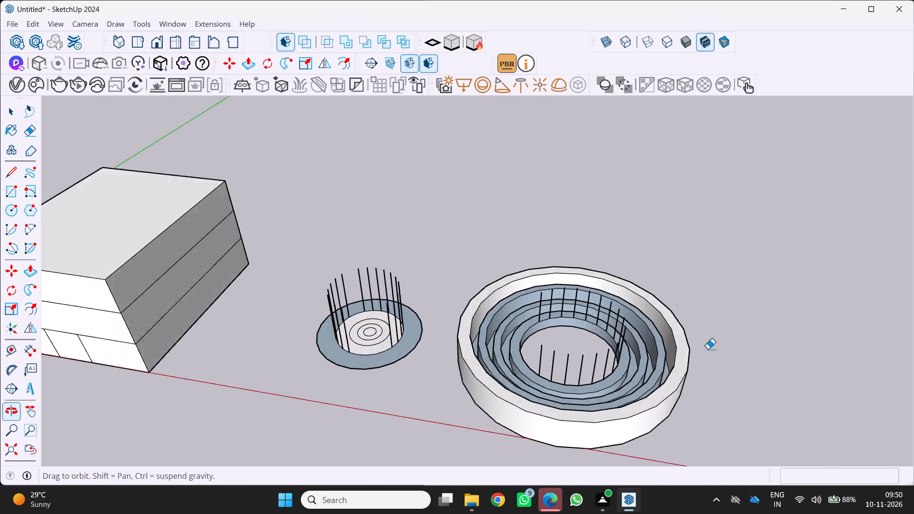
scroll(530, 382, "up", 3)
middle_click_drag(525, 376, 686, 442)
scroll(586, 378, "down", 5)
middle_click_drag(569, 396, 434, 367)
scroll(432, 366, "down", 1)
scroll(531, 341, "up", 3)
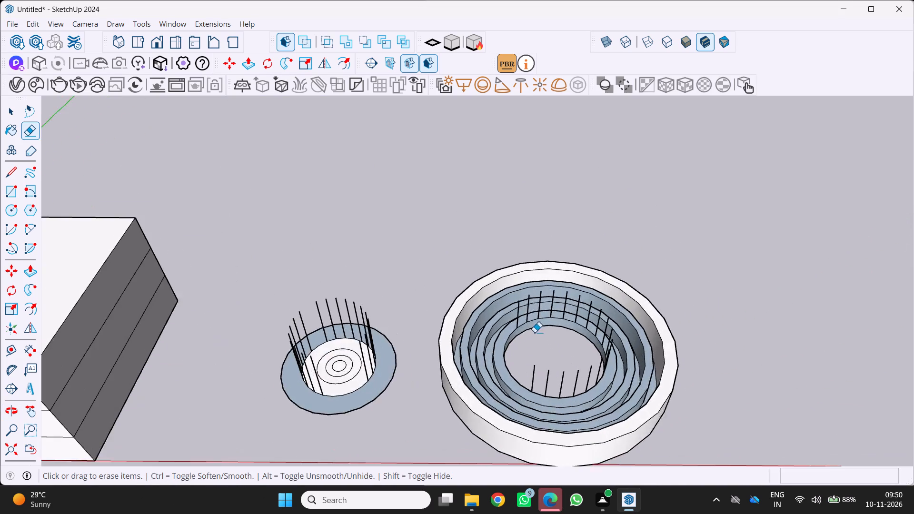
scroll(535, 332, "up", 5)
left_click_drag(509, 306, 521, 304)
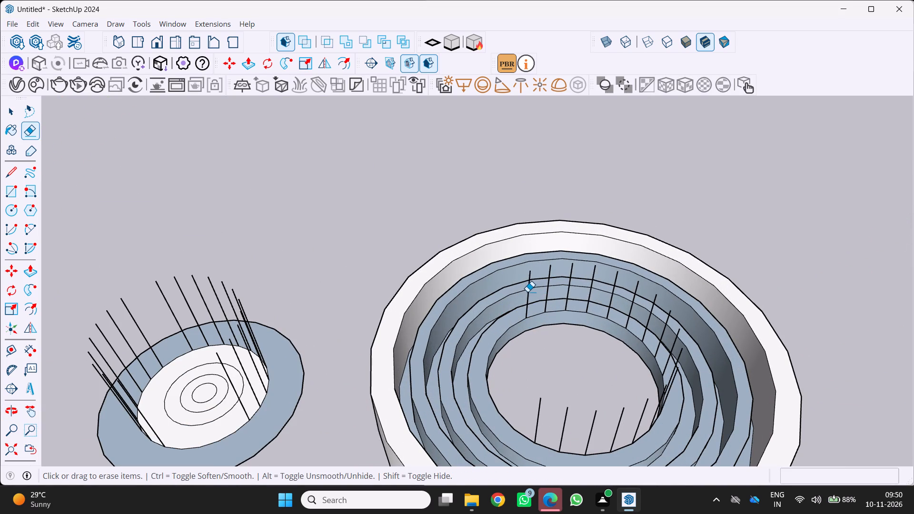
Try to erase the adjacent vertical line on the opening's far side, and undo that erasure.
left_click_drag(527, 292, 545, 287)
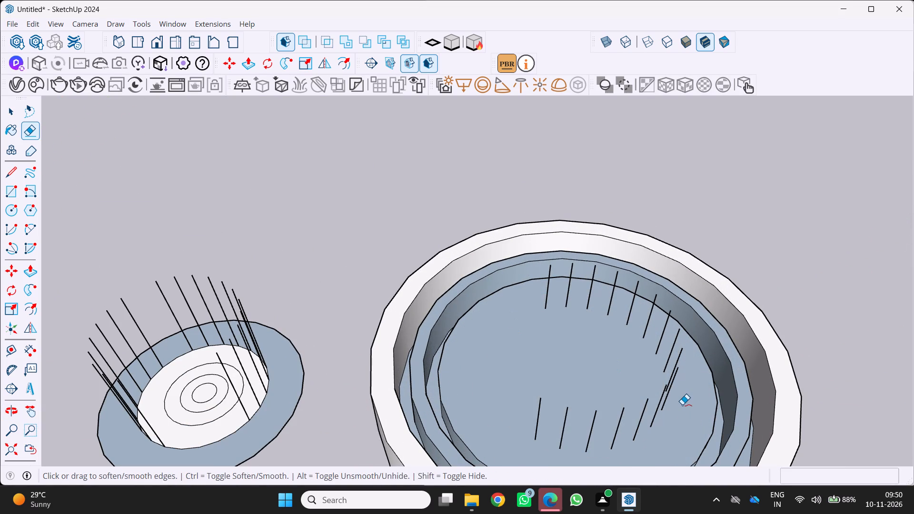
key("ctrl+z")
Erase three vertical lines standing along the near edge of the larger ring's central opening.
scroll(673, 382, "down", 4)
middle_click_drag(644, 378, 560, 345)
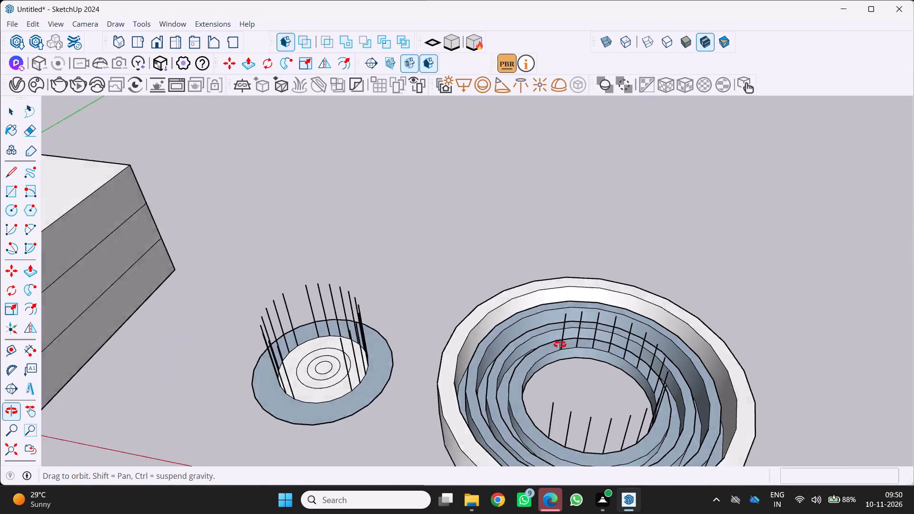
middle_click_drag(560, 345, 525, 338)
scroll(545, 322, "down", 6)
scroll(556, 398, "up", 7)
middle_click_drag(523, 390, 577, 354)
scroll(572, 357, "up", 1)
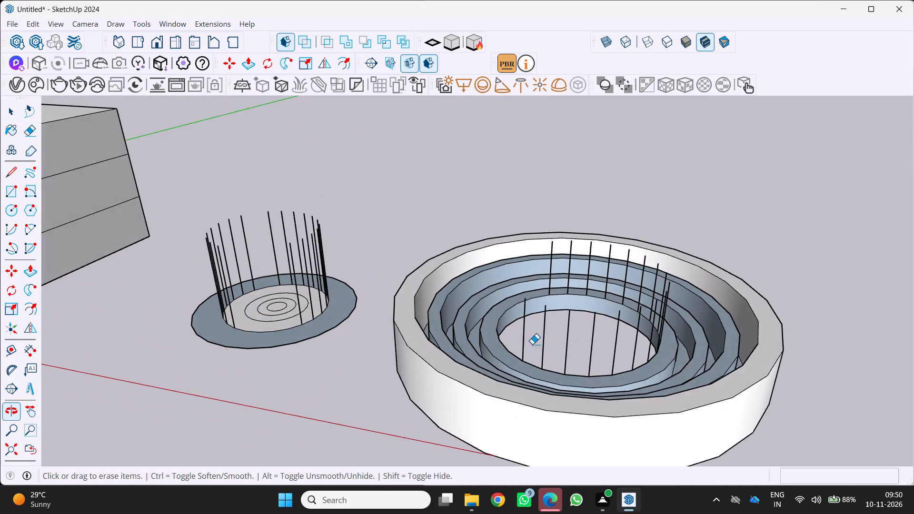
scroll(523, 336, "up", 4)
left_click_drag(520, 327, 528, 326)
left_click_drag(554, 326, 569, 323)
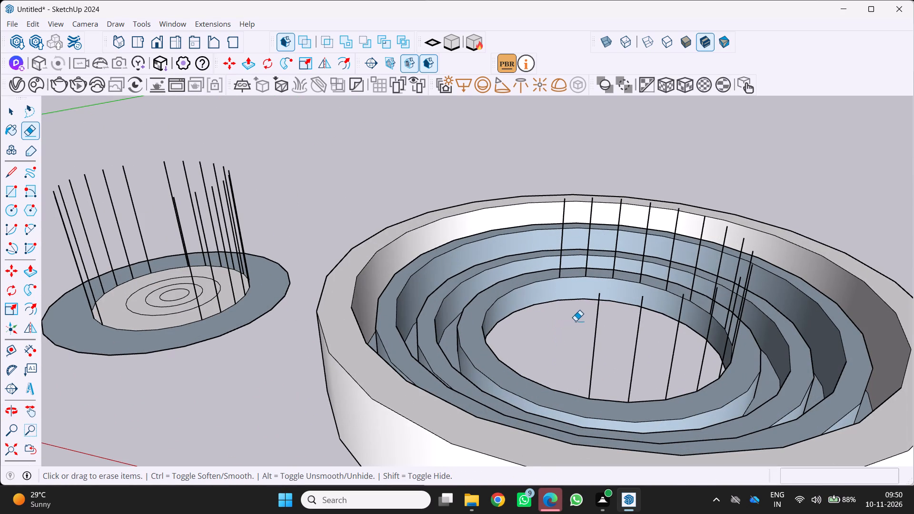
left_click_drag(589, 321, 617, 315)
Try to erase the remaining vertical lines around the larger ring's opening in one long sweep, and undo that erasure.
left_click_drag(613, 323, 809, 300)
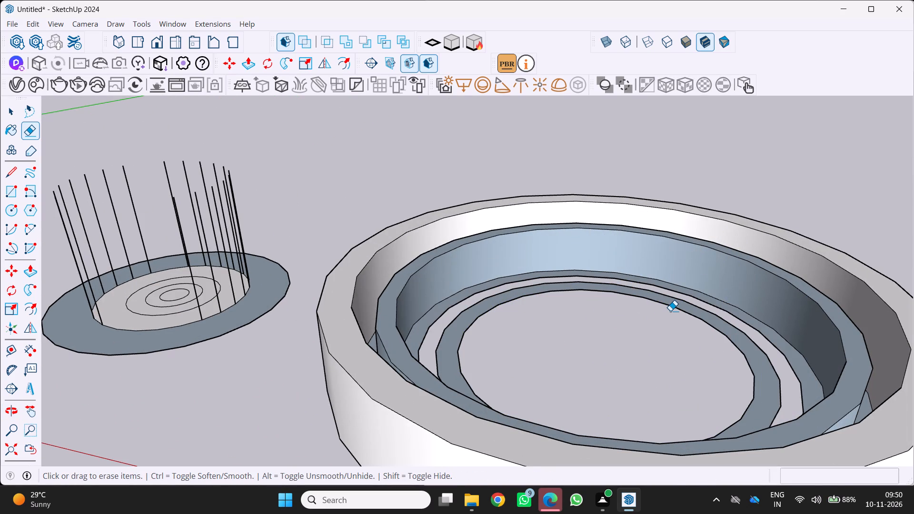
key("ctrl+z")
Erase the remaining vertical lines one at a time along the near edge of the larger ring's central opening.
scroll(670, 322, "down", 3)
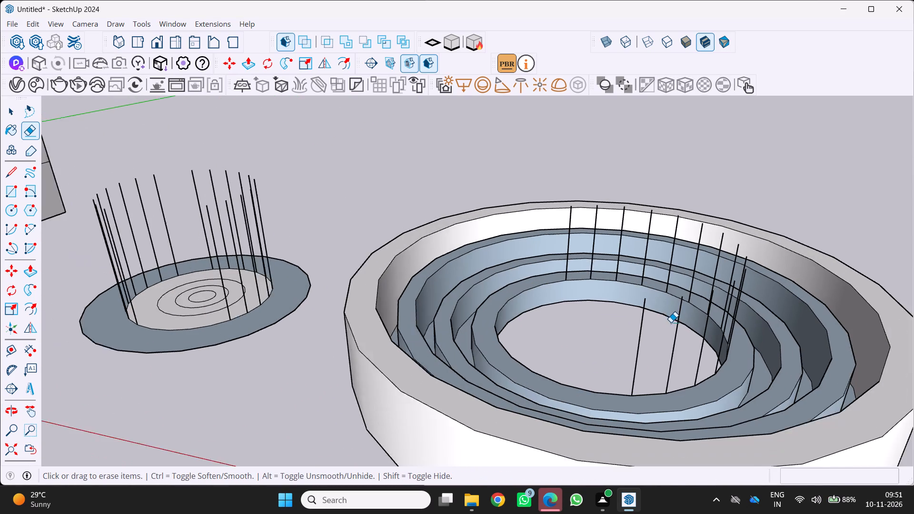
middle_click_drag(646, 326, 545, 361)
scroll(546, 361, "down", 6)
scroll(625, 348, "up", 7)
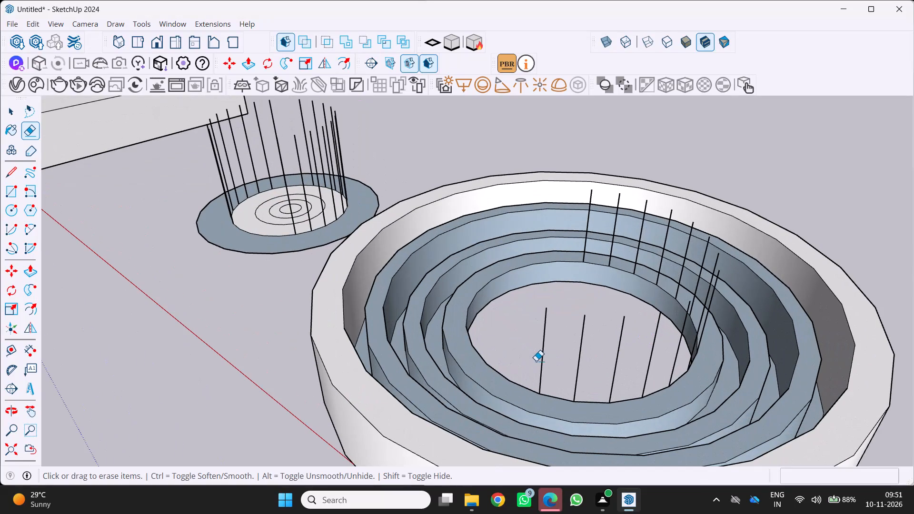
left_click(544, 346)
left_click(579, 344)
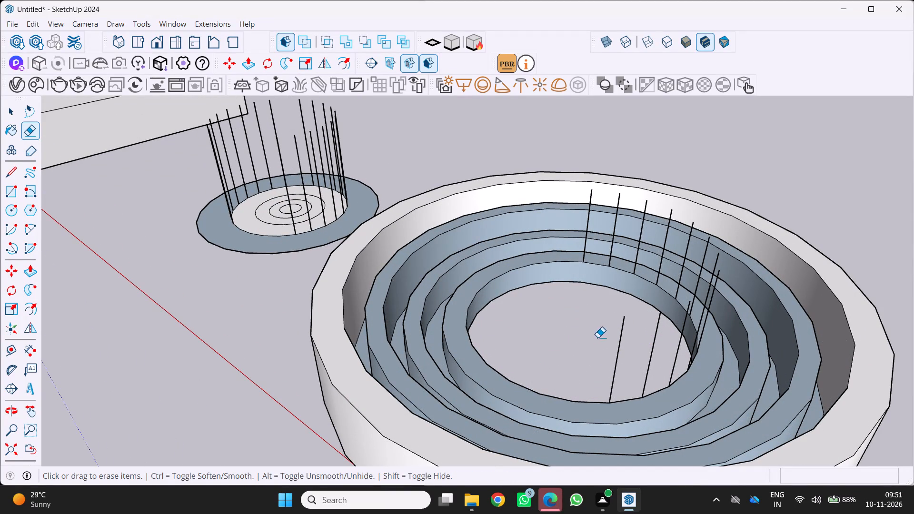
left_click(623, 337)
left_click(622, 333)
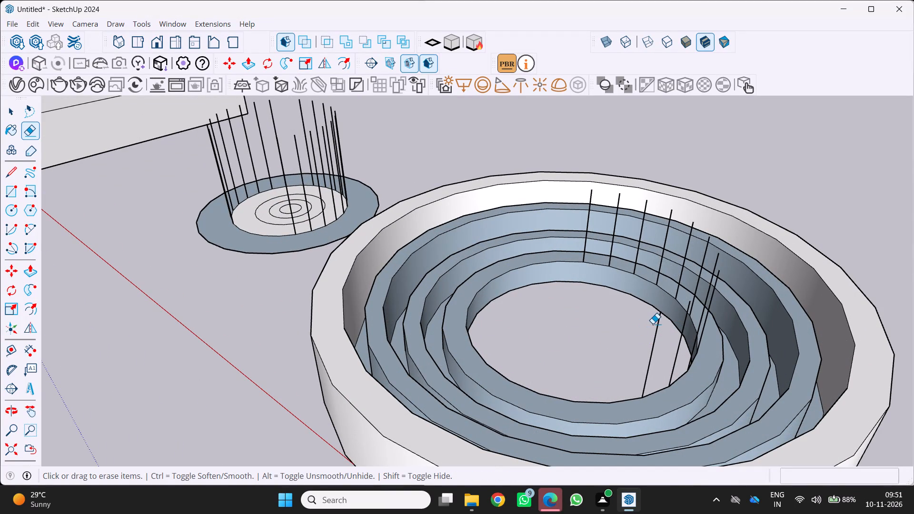
left_click(659, 324)
left_click(683, 324)
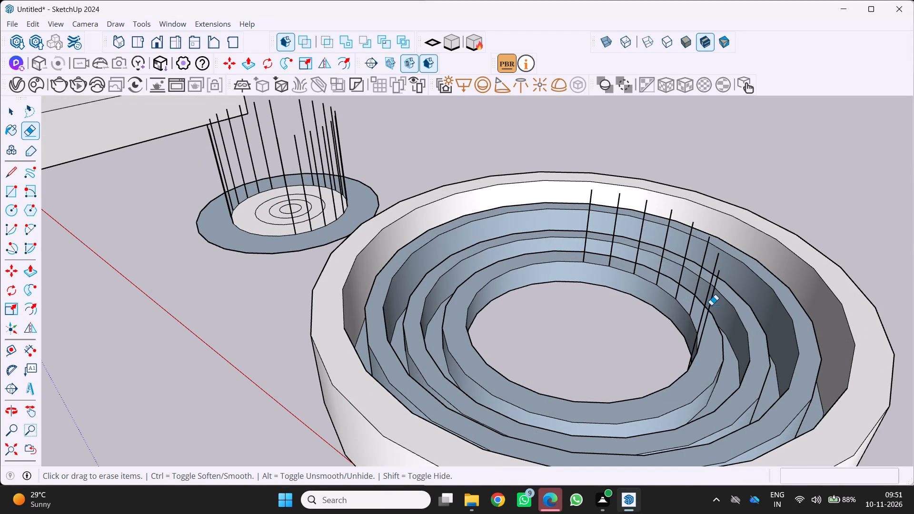
left_click(711, 305)
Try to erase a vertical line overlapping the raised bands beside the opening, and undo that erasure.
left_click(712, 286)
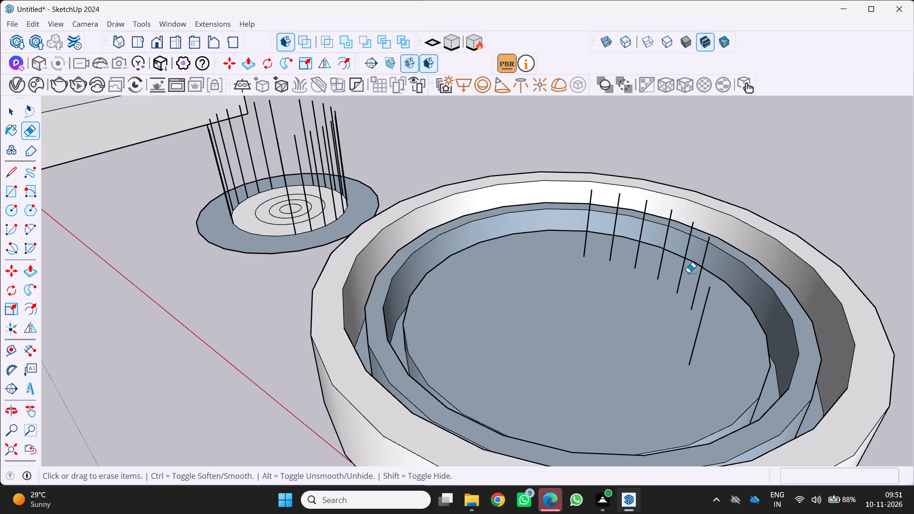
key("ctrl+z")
Erase two more vertical lines that stand clear of the raised bands in the larger ring's opening.
scroll(712, 215, "down", 2)
middle_click_drag(712, 223, 607, 253)
scroll(616, 242, "down", 6)
scroll(663, 304, "up", 3)
middle_click_drag(658, 327, 584, 288)
scroll(612, 331, "up", 3)
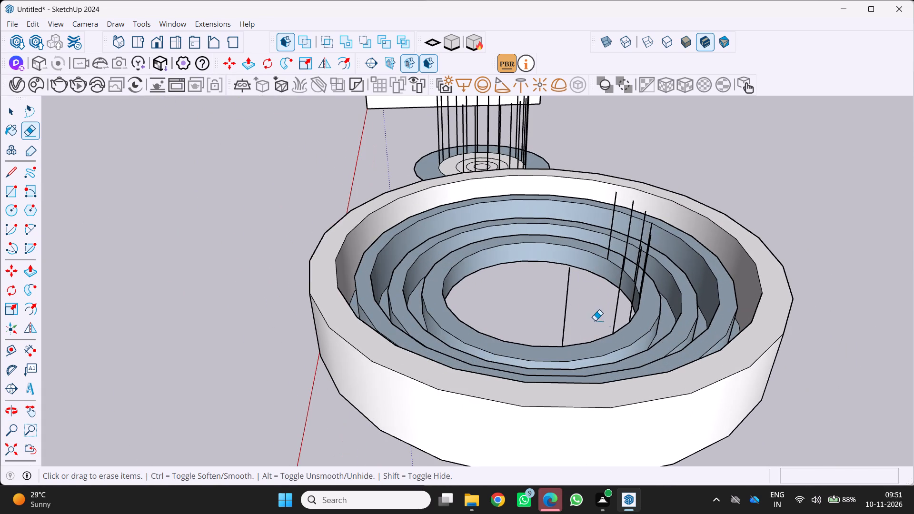
left_click(568, 294)
left_click(620, 285)
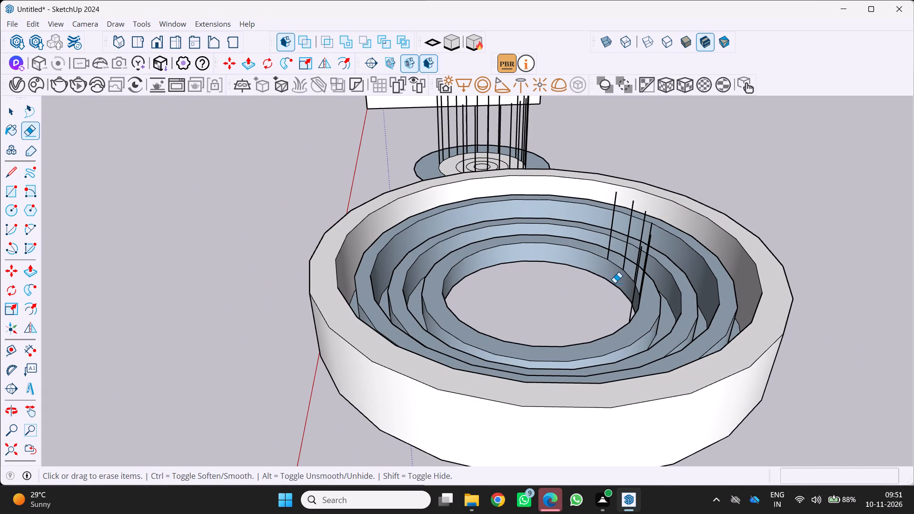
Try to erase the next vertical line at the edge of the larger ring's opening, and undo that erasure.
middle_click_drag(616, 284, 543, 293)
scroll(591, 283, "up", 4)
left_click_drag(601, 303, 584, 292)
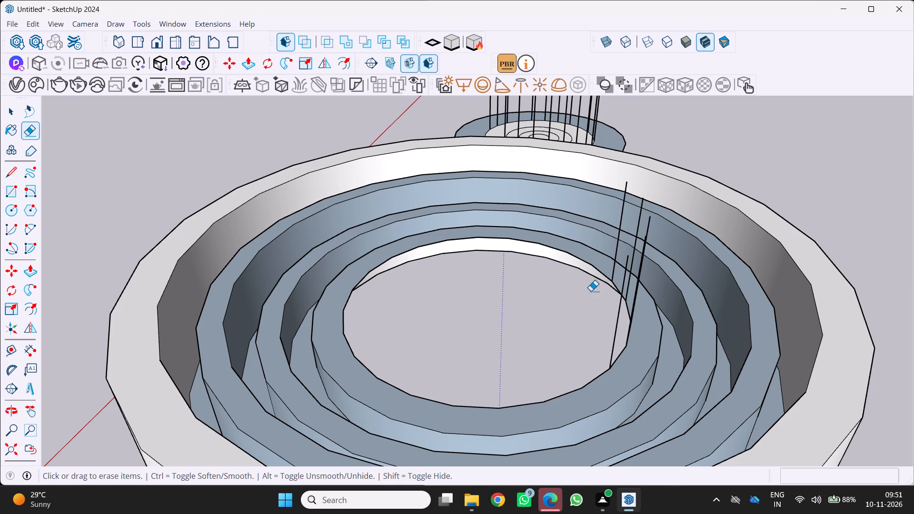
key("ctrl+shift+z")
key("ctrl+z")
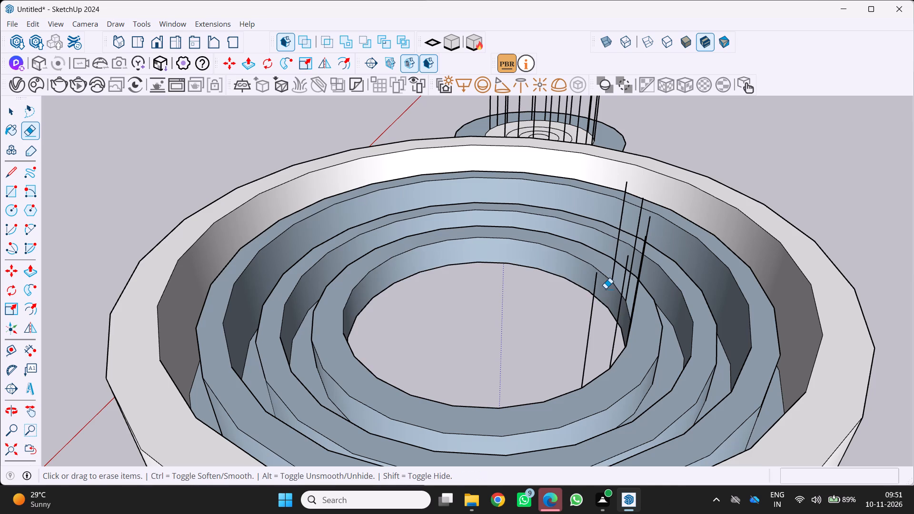
Erase two more of the vertical lines left at the edge of the larger ring's central opening.
scroll(652, 264, "down", 4)
middle_click_drag(636, 281, 533, 290)
scroll(573, 332, "up", 4)
left_click_drag(502, 330, 507, 328)
left_click_drag(563, 310, 533, 319)
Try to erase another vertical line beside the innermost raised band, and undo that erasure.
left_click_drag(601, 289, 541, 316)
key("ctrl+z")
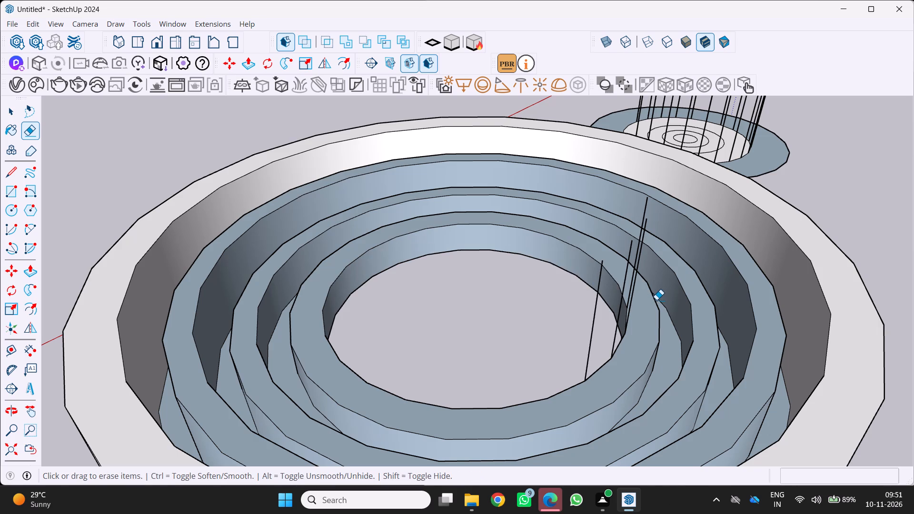
Erase the next vertical line standing in front of the larger ring's central opening.
scroll(661, 301, "down", 2)
middle_click_drag(658, 301, 600, 284)
scroll(590, 283, "up", 3)
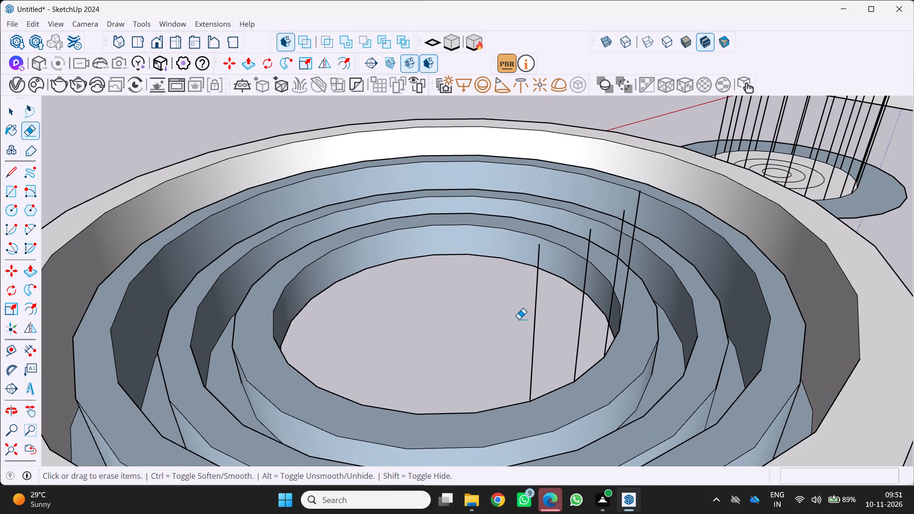
left_click(536, 315)
left_click(578, 303)
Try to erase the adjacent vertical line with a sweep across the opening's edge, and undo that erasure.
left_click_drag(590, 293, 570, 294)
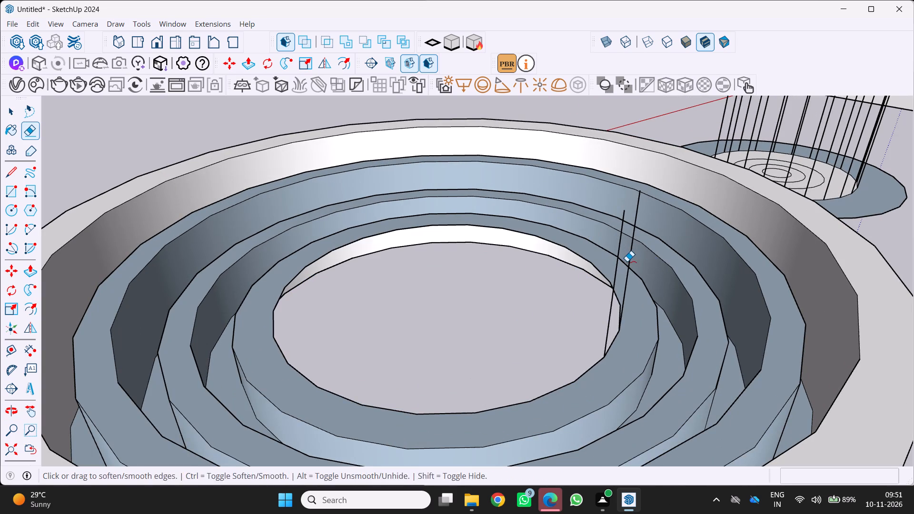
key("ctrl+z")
Erase the last three vertical lines standing at the larger ring's central opening.
scroll(735, 301, "down", 6)
middle_click_drag(636, 339, 570, 355)
scroll(627, 316, "up", 4)
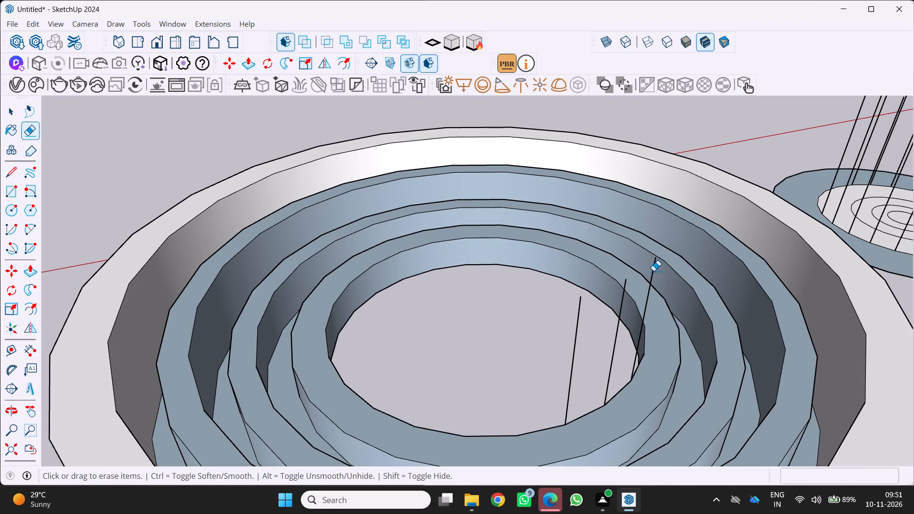
left_click(655, 270)
left_click(578, 306)
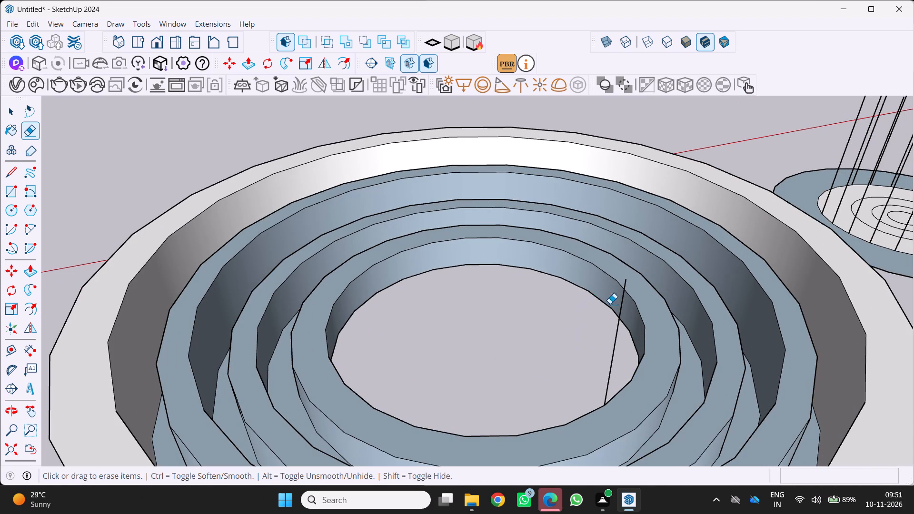
left_click(624, 297)
Examine the larger ring's stepped bands and cleared opening from all around, along with the smaller ring form and the block.
scroll(597, 341, "down", 10)
middle_click(601, 368)
middle_click_drag(599, 369, 827, 348)
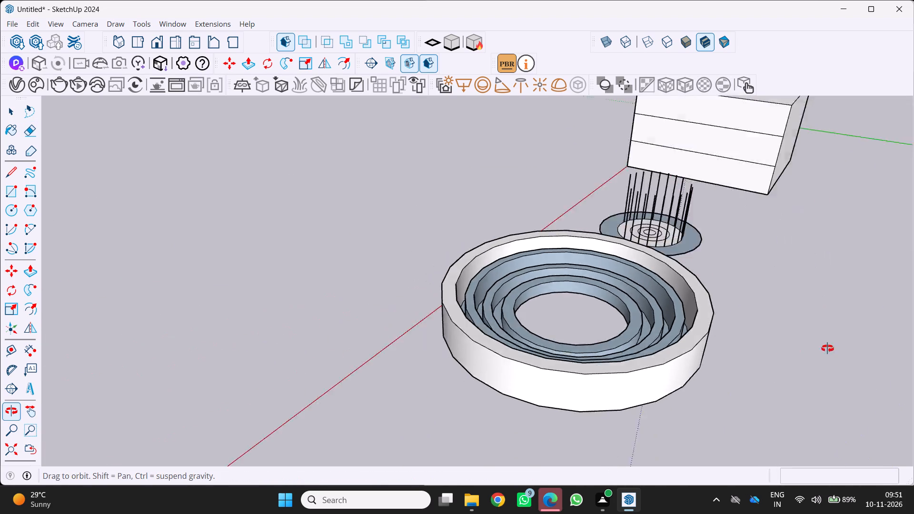
middle_click_drag(827, 348, 913, 328)
scroll(402, 299, "up", 1)
middle_click_drag(401, 299, 457, 376)
scroll(500, 332, "down", 5)
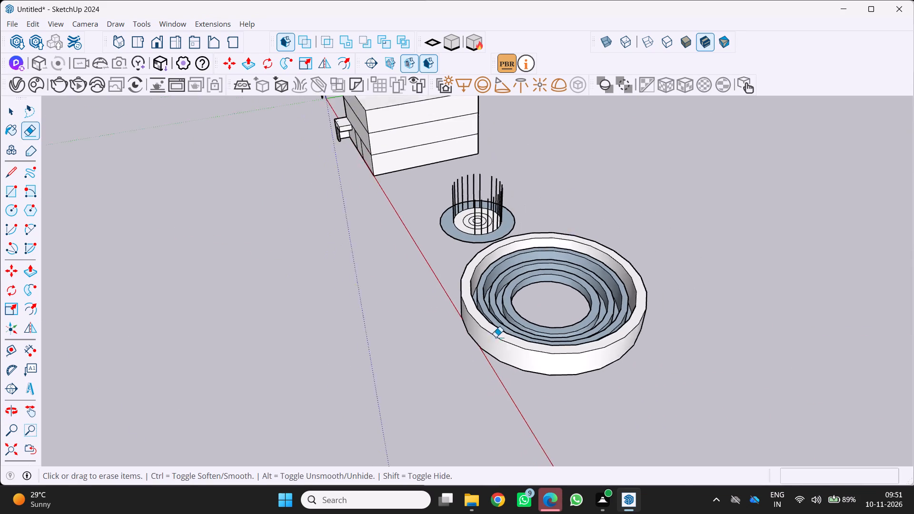
scroll(495, 338, "up", 1)
middle_click_drag(494, 338, 518, 257)
scroll(520, 258, "up", 4)
middle_click_drag(492, 267, 437, 304)
scroll(486, 271, "up", 1)
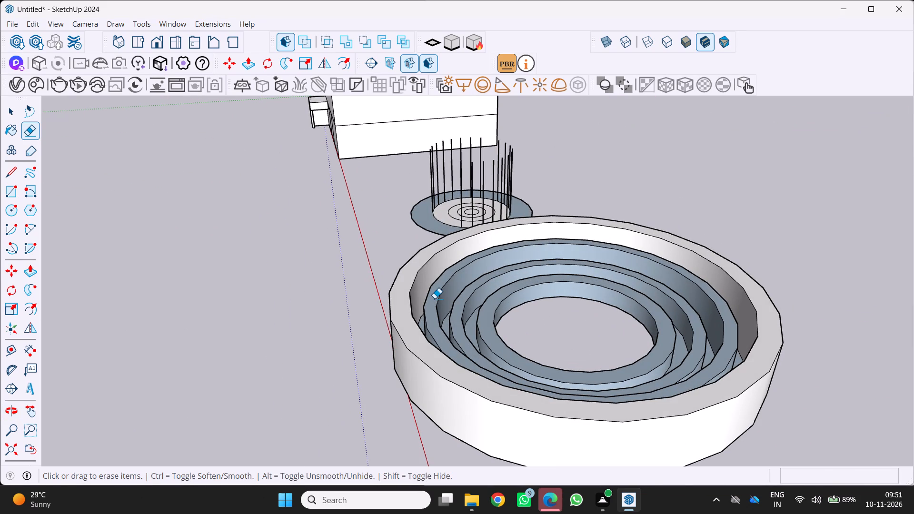
scroll(437, 287, "down", 1)
middle_click_drag(446, 287, 533, 283)
scroll(533, 282, "down", 1)
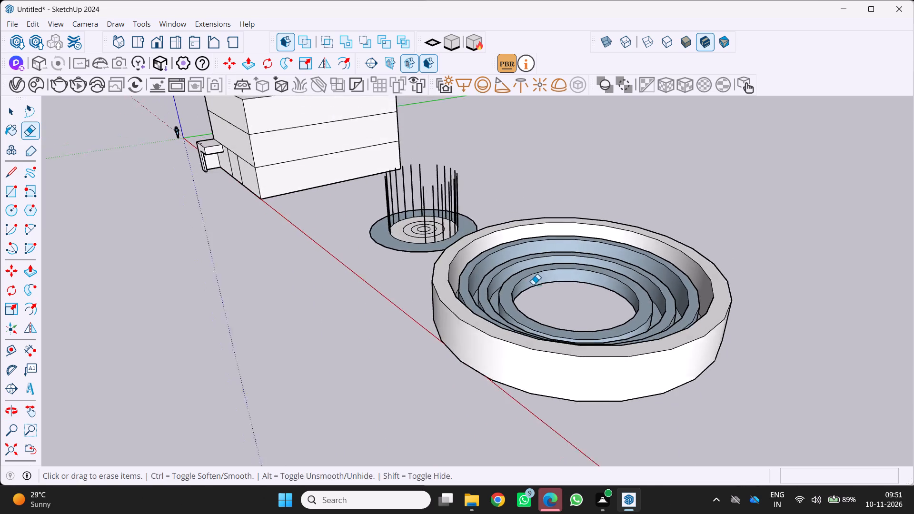
scroll(533, 285, "down", 1)
middle_click_drag(534, 291, 472, 318)
middle_click_drag(524, 340, 418, 363)
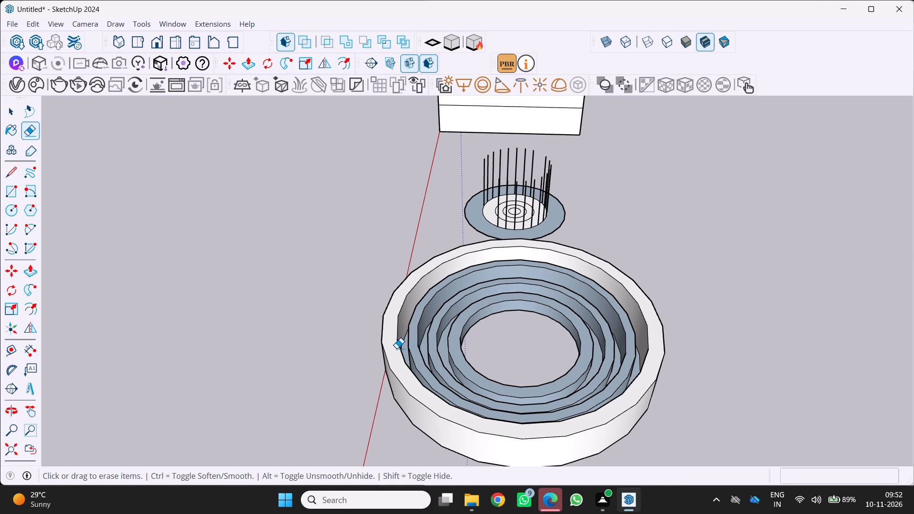
scroll(403, 319, "down", 2)
middle_click_drag(408, 321, 421, 323)
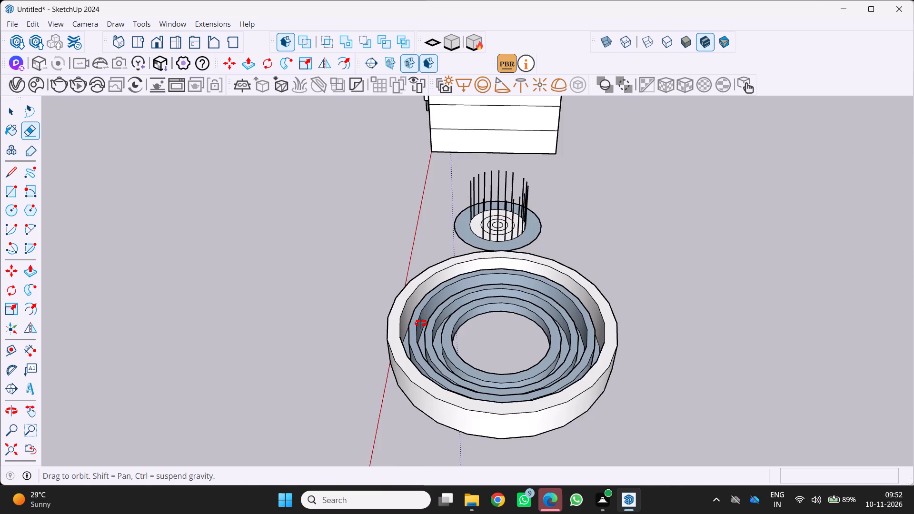
middle_click_drag(421, 323, 478, 326)
scroll(468, 336, "down", 3)
middle_click_drag(463, 340, 427, 303)
scroll(471, 327, "up", 4)
middle_click_drag(477, 342, 383, 368)
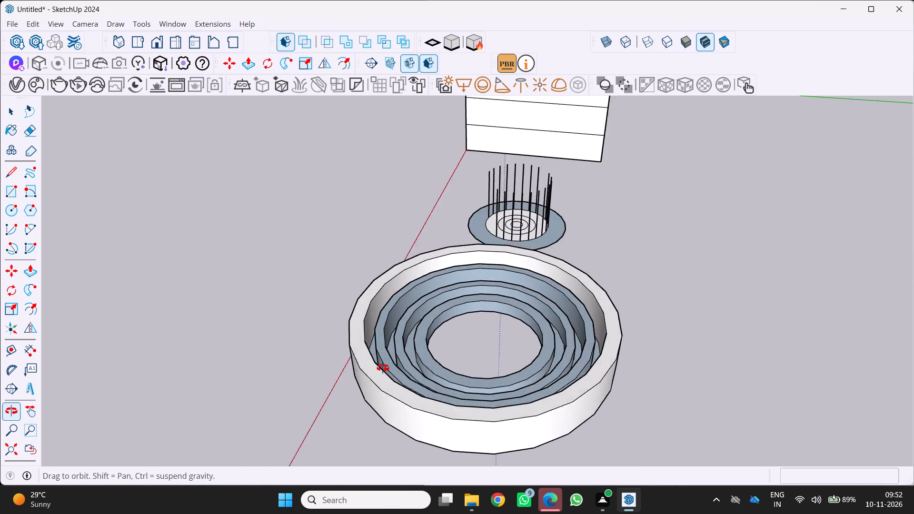
middle_click_drag(383, 368, 355, 380)
scroll(362, 376, "up", 3)
middle_click_drag(362, 377, 313, 356)
scroll(391, 304, "down", 11)
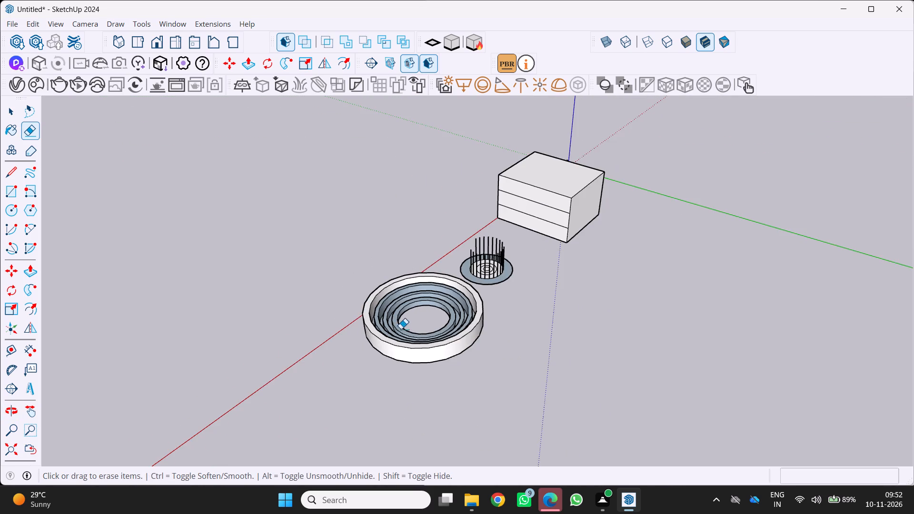
middle_click_drag(402, 335, 754, 298)
scroll(486, 369, "up", 3)
middle_click_drag(489, 368, 642, 396)
scroll(507, 373, "up", 1)
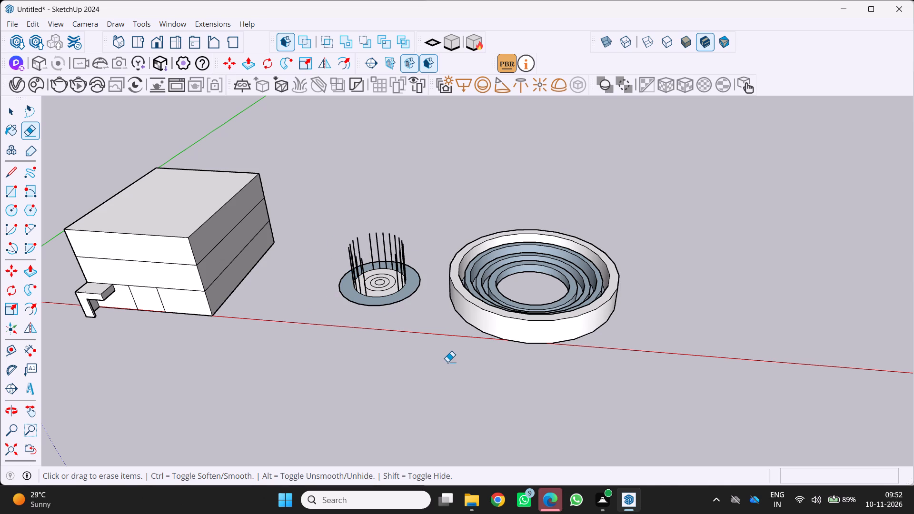
scroll(577, 311, "up", 4)
middle_click_drag(558, 320, 395, 396)
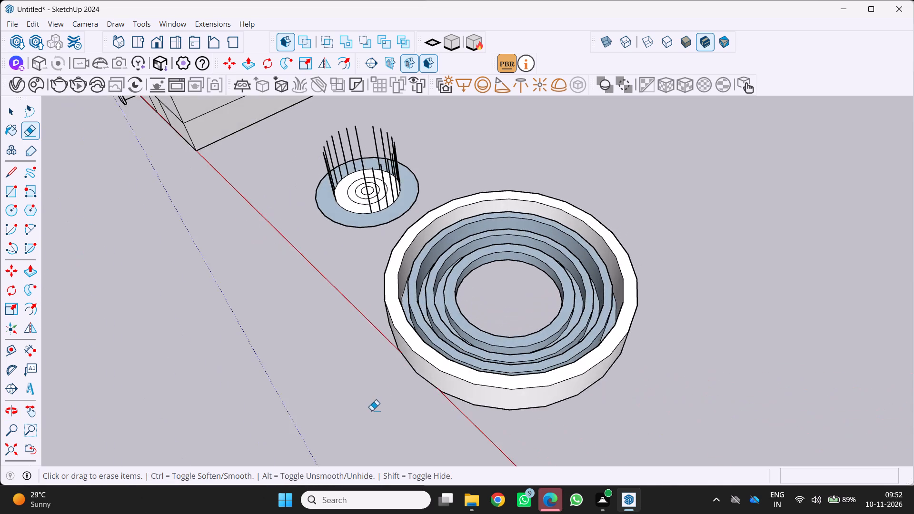
scroll(396, 383, "up", 5)
middle_click_drag(437, 328, 368, 322)
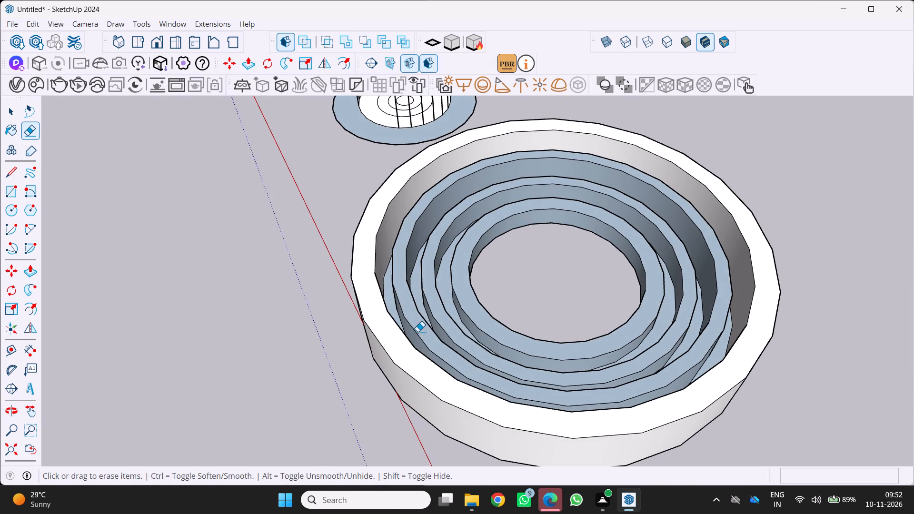
Reverse the inward-facing wall of the outermost stepped ring inside the larger circular form.
key("space")
middle_click_drag(352, 222, 237, 190)
scroll(415, 320, "up", 2)
middle_click_drag(419, 323, 326, 321)
scroll(328, 320, "up", 1)
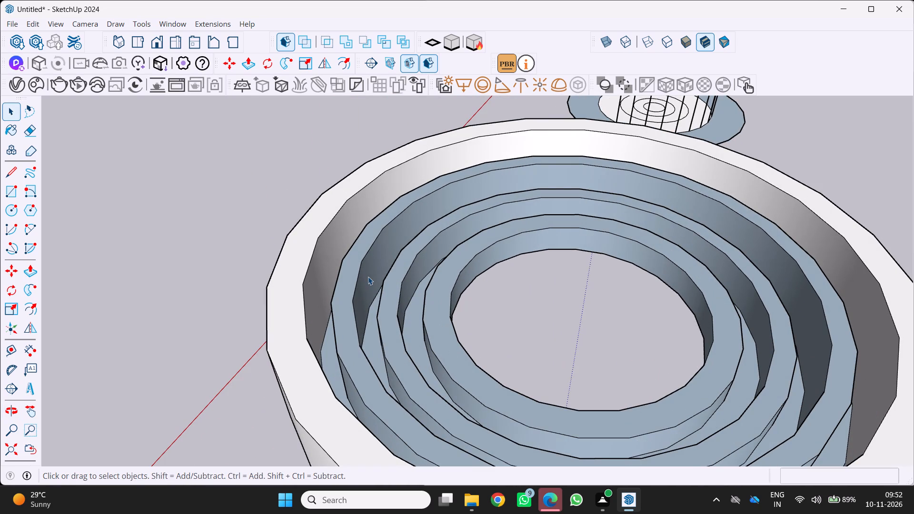
left_click(358, 291)
right_click(358, 291)
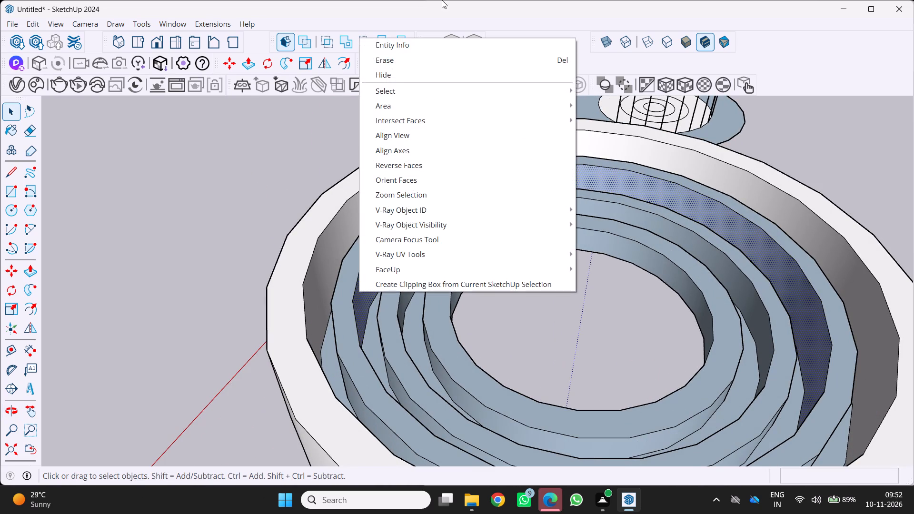
left_click(421, 164)
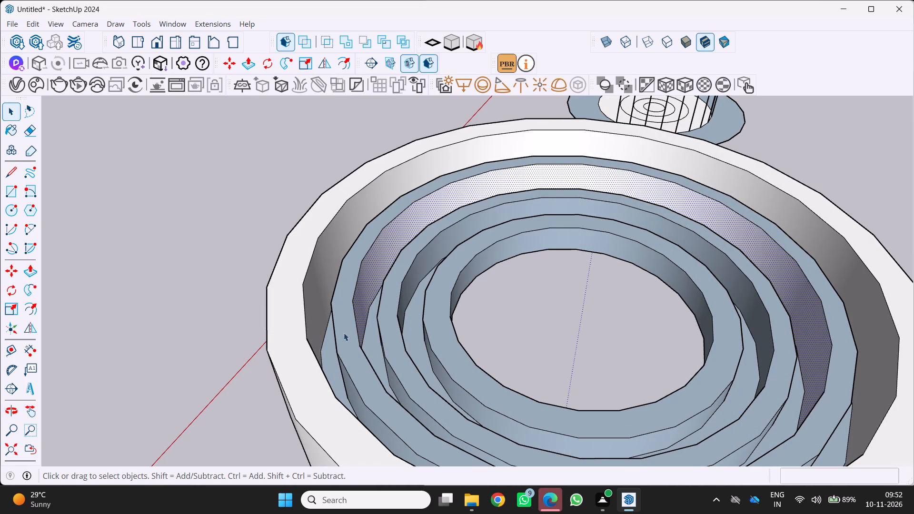
Reverse the inward-facing wall of the middle stepped ring in the larger circular form.
middle_click_drag(466, 348, 407, 326)
left_click(382, 285)
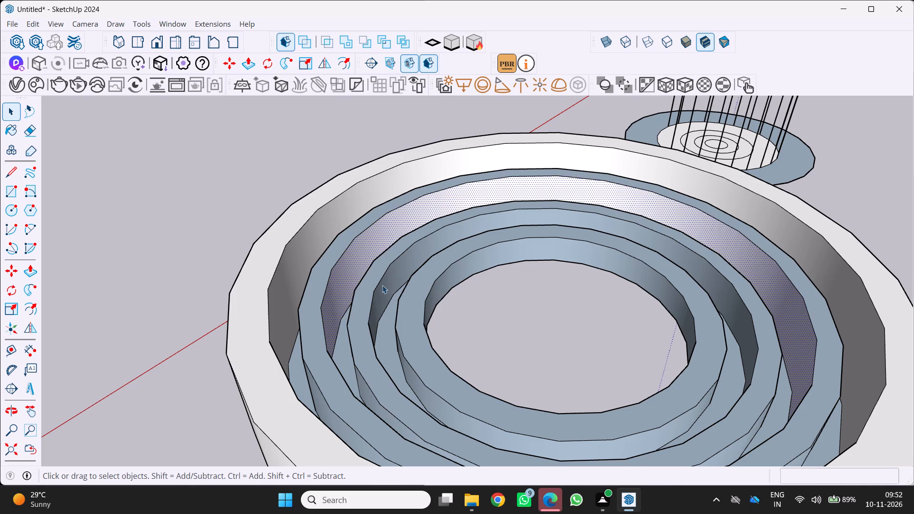
right_click(380, 286)
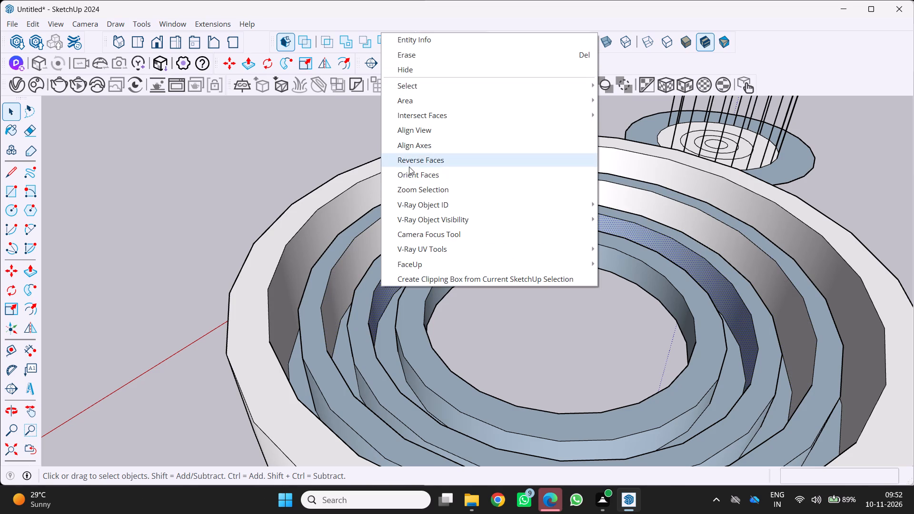
left_click(409, 161)
Reverse the innermost stepped ring's inward-facing wall around the central opening.
middle_click_drag(427, 327, 368, 336)
scroll(413, 313, "up", 3)
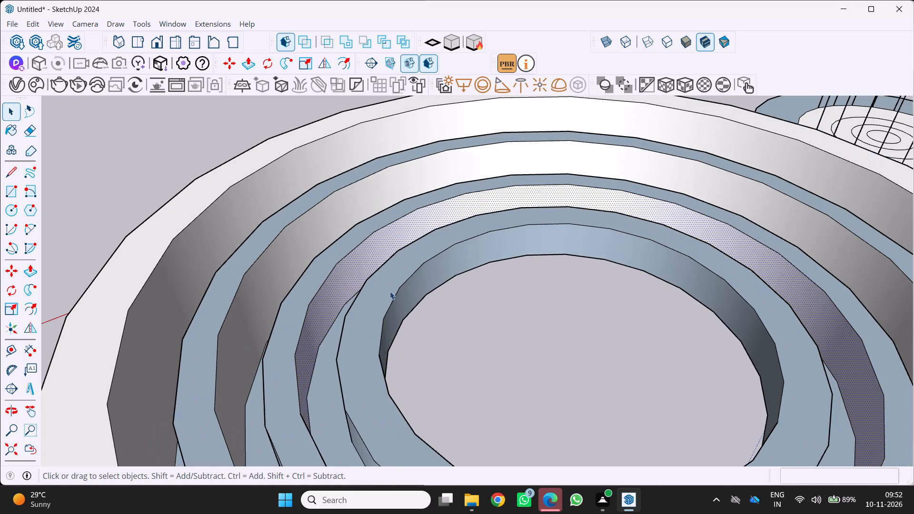
left_click(395, 308)
right_click(395, 308)
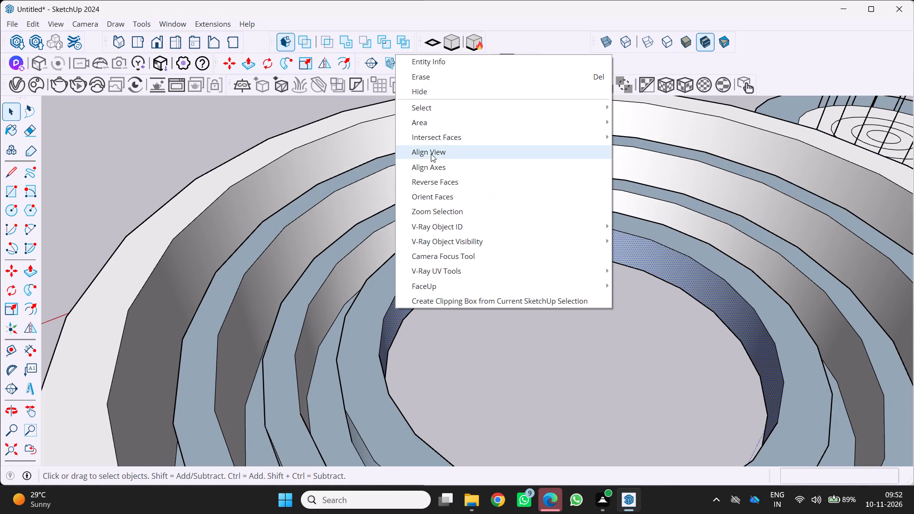
left_click(425, 187)
Reverse the outward-facing wall of the innermost stepped ring.
middle_click_drag(352, 270, 582, 302)
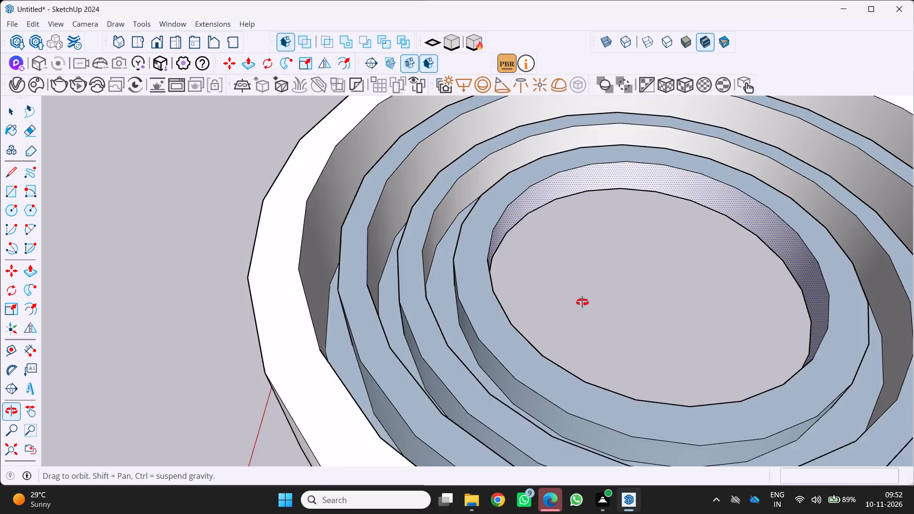
middle_click_drag(582, 302, 723, 249)
scroll(496, 271, "up", 5)
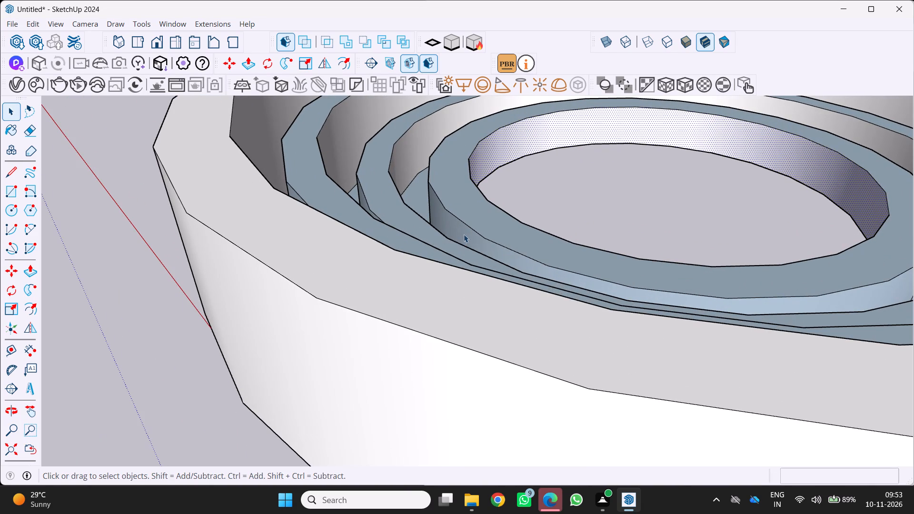
left_click(465, 232)
right_click(462, 234)
left_click(504, 365)
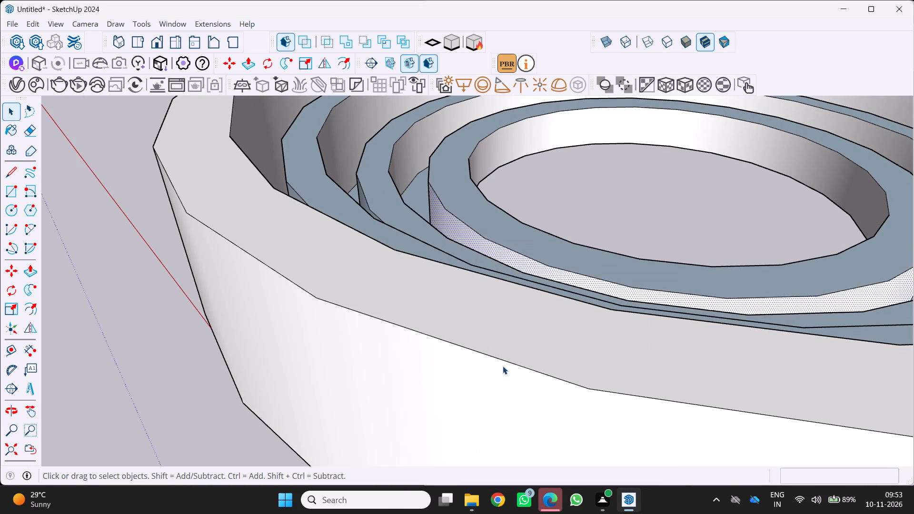
Reverse the outward-facing wall of the middle stepped ring.
middle_click_drag(498, 365, 474, 404)
scroll(407, 237, "up", 4)
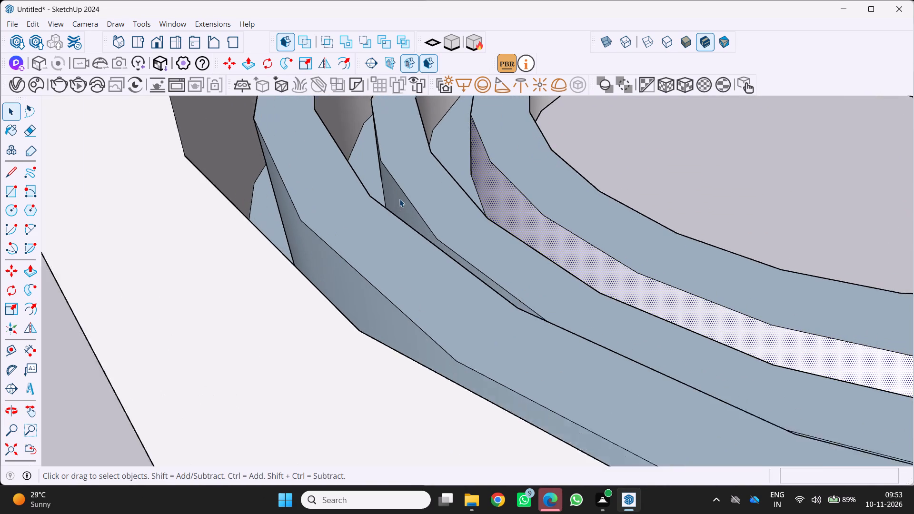
scroll(399, 199, "up", 1)
left_click(400, 212)
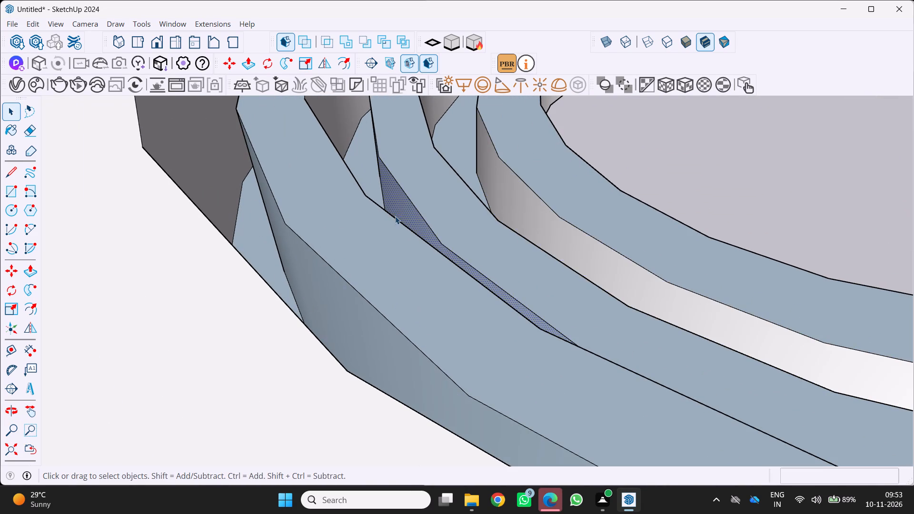
right_click(395, 216)
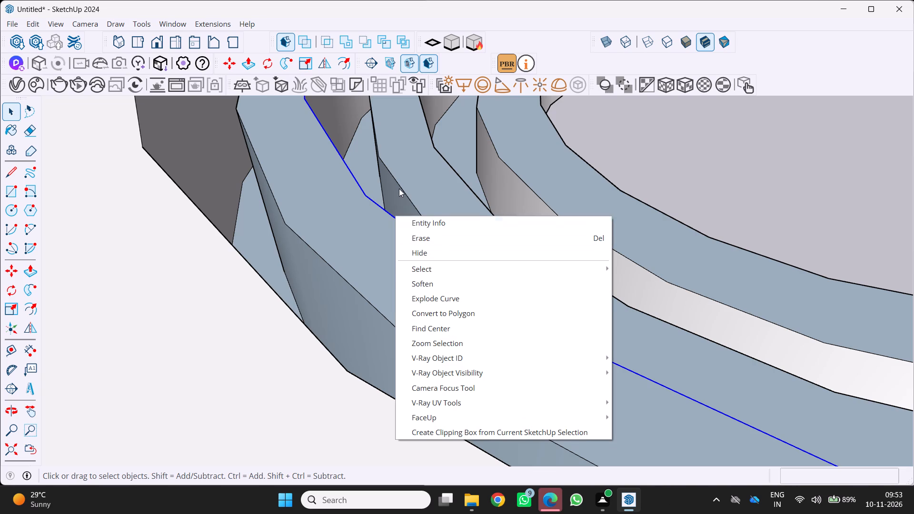
left_click(398, 202)
left_click(395, 201)
right_click(395, 201)
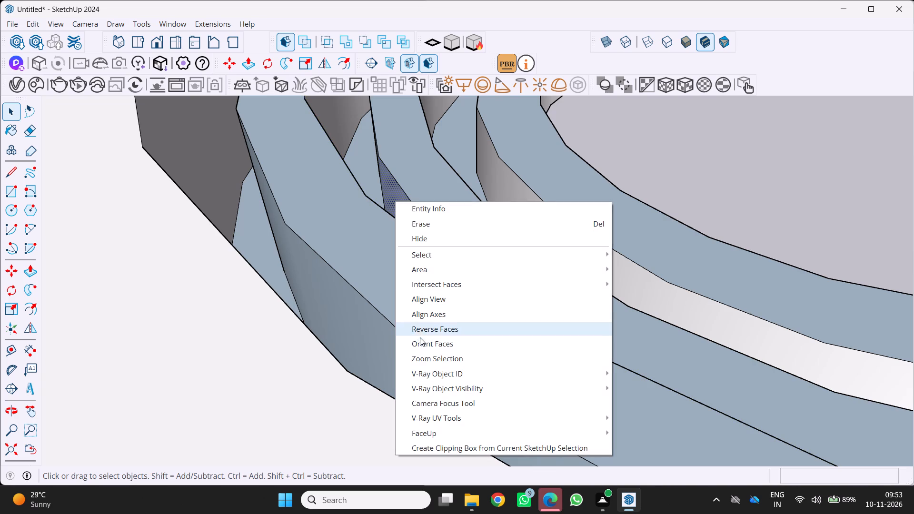
left_click(419, 329)
Reverse the outward-facing wall of the outermost stepped ring, next to the white outer rim.
scroll(407, 332, "down", 4)
middle_click_drag(415, 327, 475, 306)
scroll(415, 327, "up", 1)
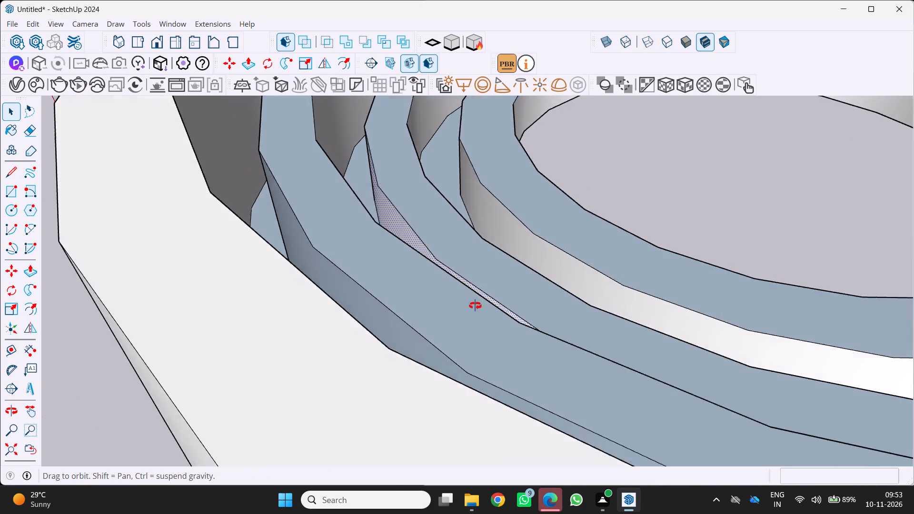
middle_click_drag(475, 306, 333, 327)
scroll(333, 327, "down", 3)
scroll(331, 326, "up", 1)
middle_click_drag(331, 326, 354, 338)
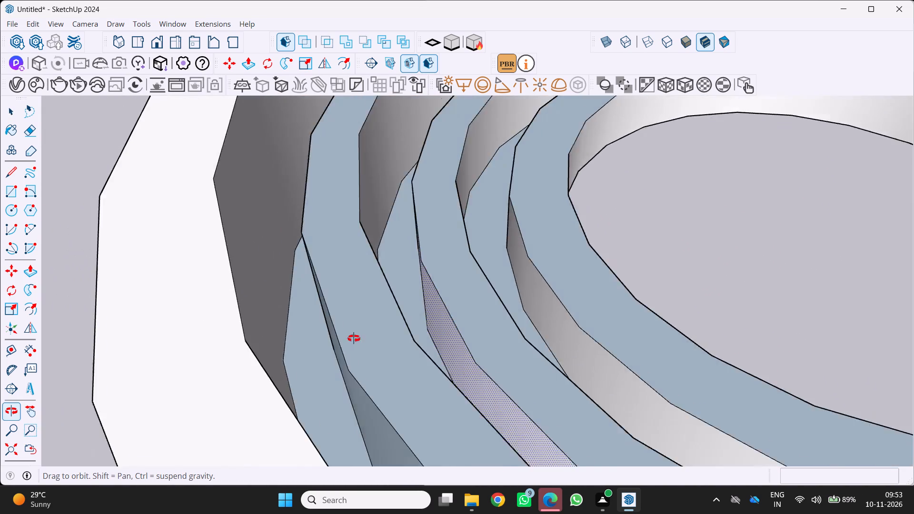
middle_click_drag(354, 338, 404, 325)
scroll(373, 326, "up", 6)
left_click(360, 321)
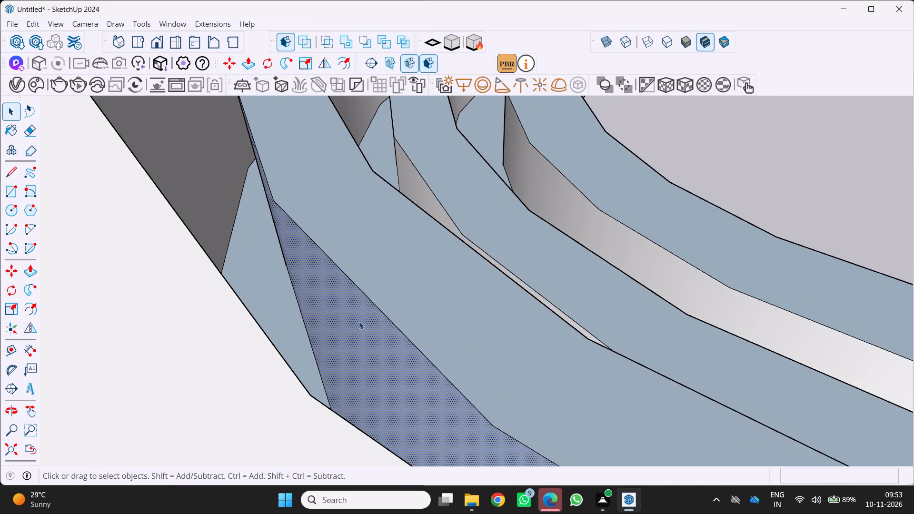
right_click(358, 321)
left_click(378, 196)
Reverse the recessed floor face between the white outer rim and the outermost stepped ring.
scroll(350, 280, "down", 1)
middle_click_drag(350, 280, 350, 282)
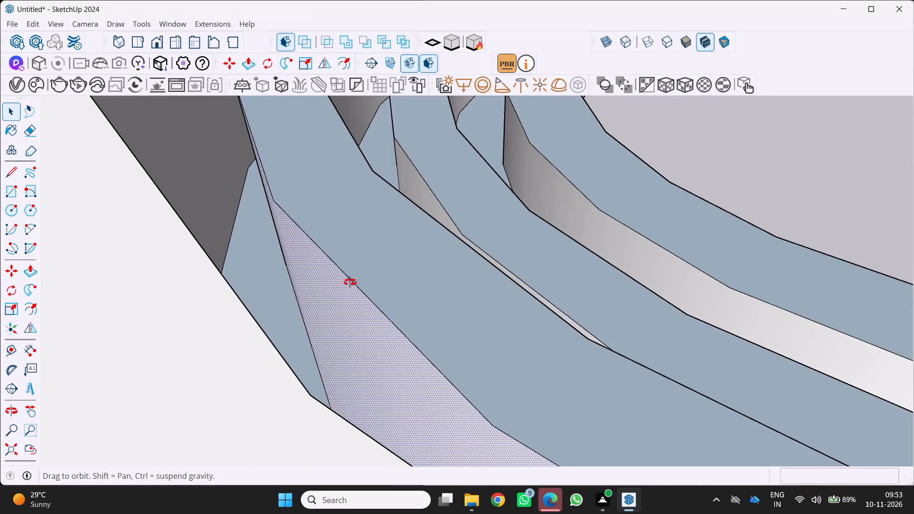
middle_click_drag(350, 282, 465, 319)
scroll(465, 319, "down", 13)
middle_click_drag(400, 332, 114, 294)
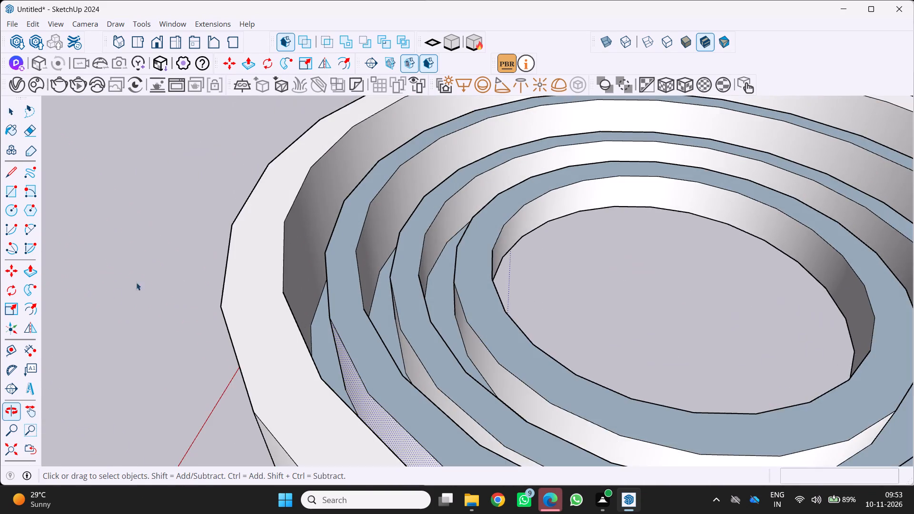
scroll(235, 282, "up", 2)
scroll(303, 299, "down", 12)
scroll(336, 295, "up", 1)
middle_click_drag(335, 302, 264, 379)
scroll(264, 379, "up", 6)
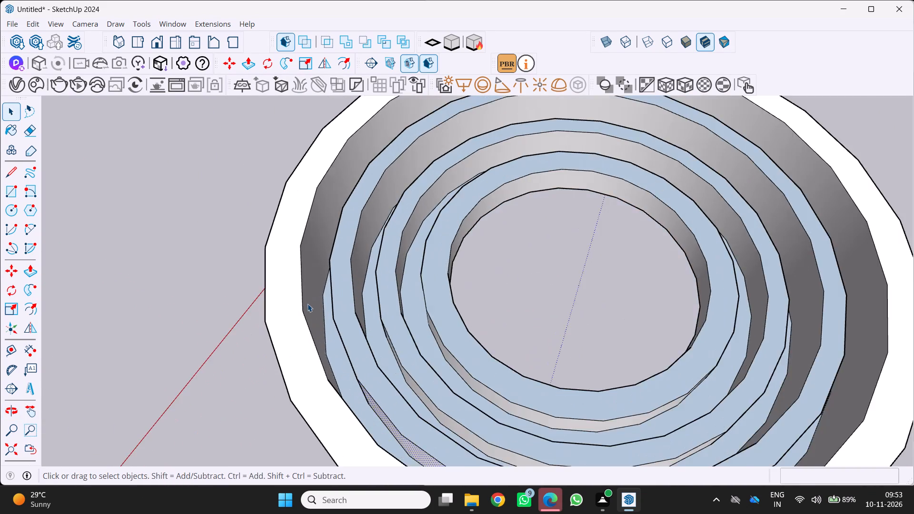
scroll(308, 304, "up", 7)
left_click(338, 334)
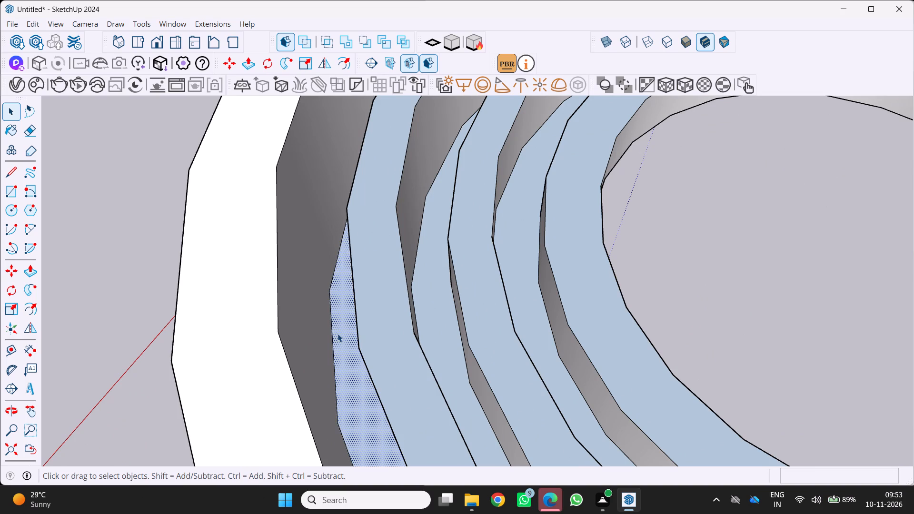
right_click(335, 334)
left_click(354, 193)
Reverse the flat top face of the outermost stepped ring.
middle_click_drag(380, 348, 502, 360)
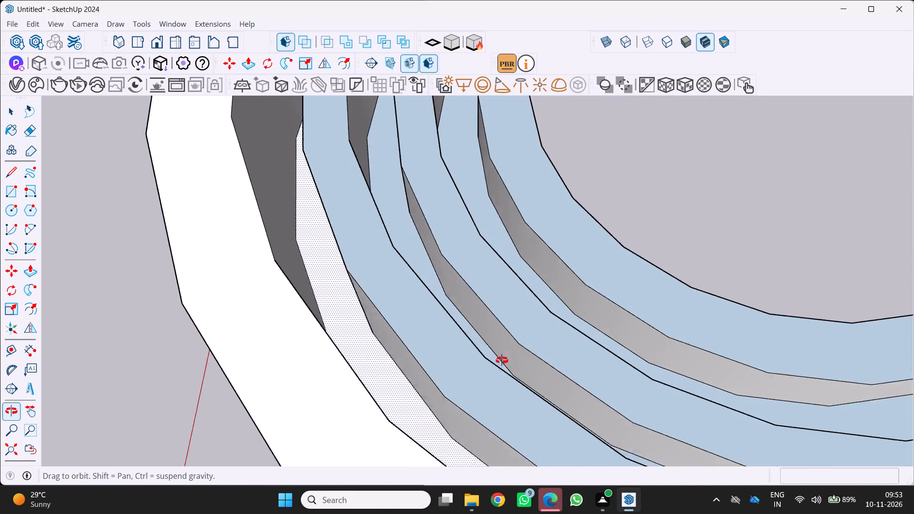
middle_click_drag(502, 360, 502, 358)
scroll(470, 358, "down", 2)
middle_click_drag(463, 361, 289, 384)
left_click(378, 343)
right_click(376, 342)
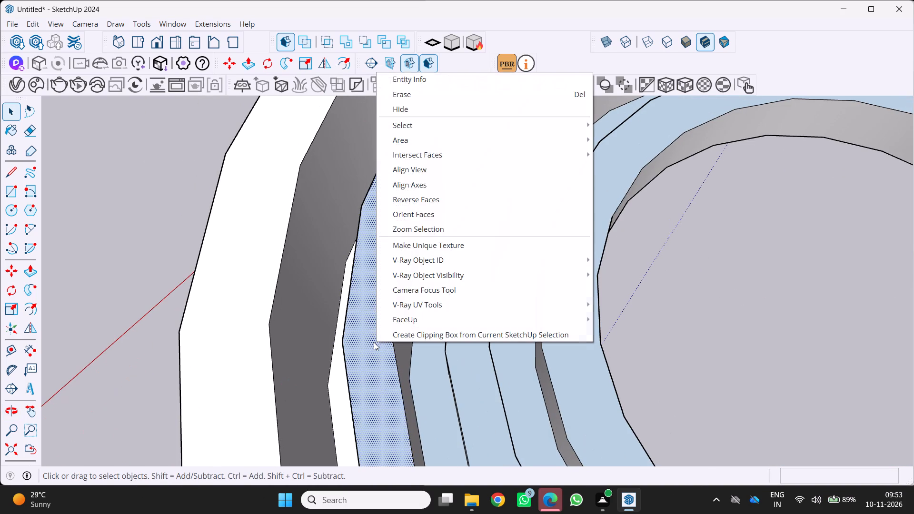
left_click(399, 197)
Reverse the recessed floor face between the outermost and middle stepped rings.
middle_click_drag(388, 243, 333, 251)
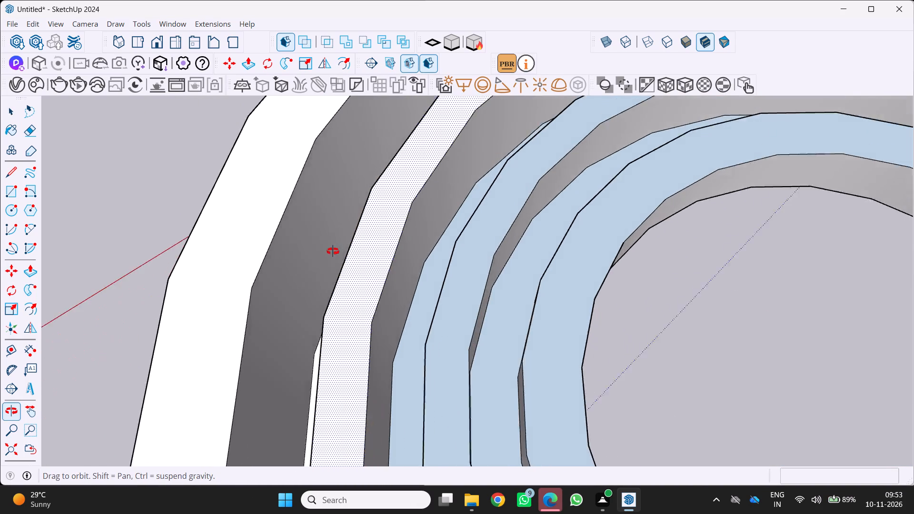
middle_click_drag(333, 251, 329, 255)
scroll(456, 264, "down", 5)
scroll(422, 299, "up", 3)
middle_click_drag(422, 301, 504, 329)
scroll(438, 332, "up", 3)
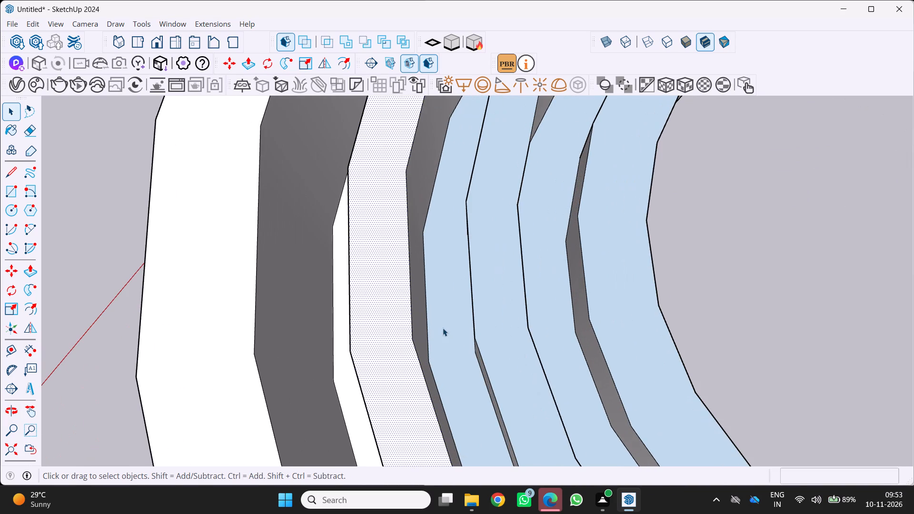
left_click(443, 328)
right_click_drag(432, 328, 426, 333)
left_click_drag(462, 182, 463, 187)
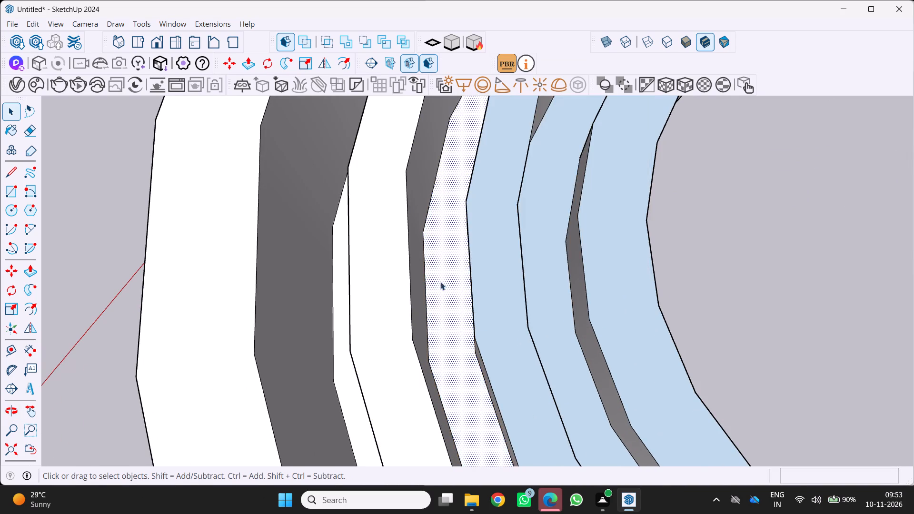
Reverse the flat top face of the middle stepped ring.
scroll(441, 319, "down", 4)
middle_click_drag(437, 326, 397, 311)
left_click(465, 313)
right_click(465, 314)
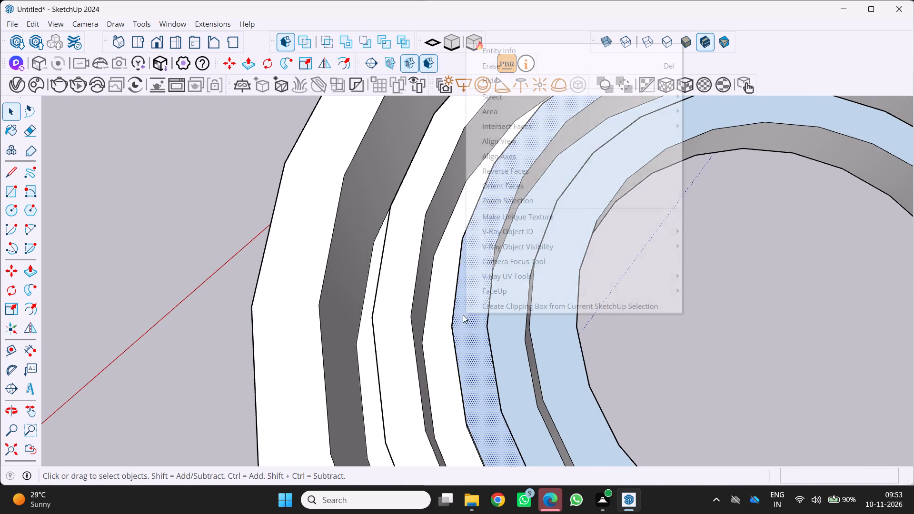
left_click_drag(504, 173, 505, 178)
Reverse the recessed floor face between the middle and innermost stepped rings.
middle_click_drag(484, 262, 388, 261)
scroll(480, 306, "up", 3)
left_click(494, 324)
right_click_drag(484, 323, 480, 325)
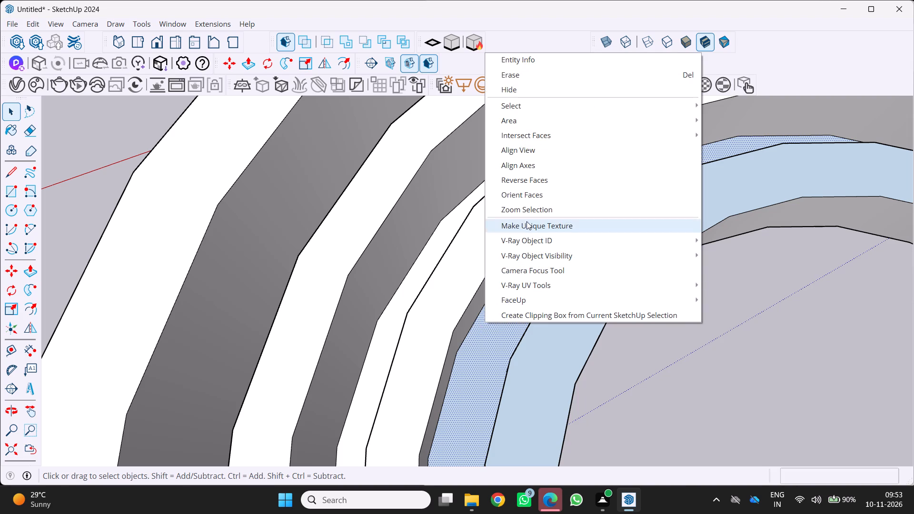
left_click(526, 178)
Reverse the flat top face of the innermost stepped ring beside the central opening.
middle_click_drag(531, 356, 647, 326)
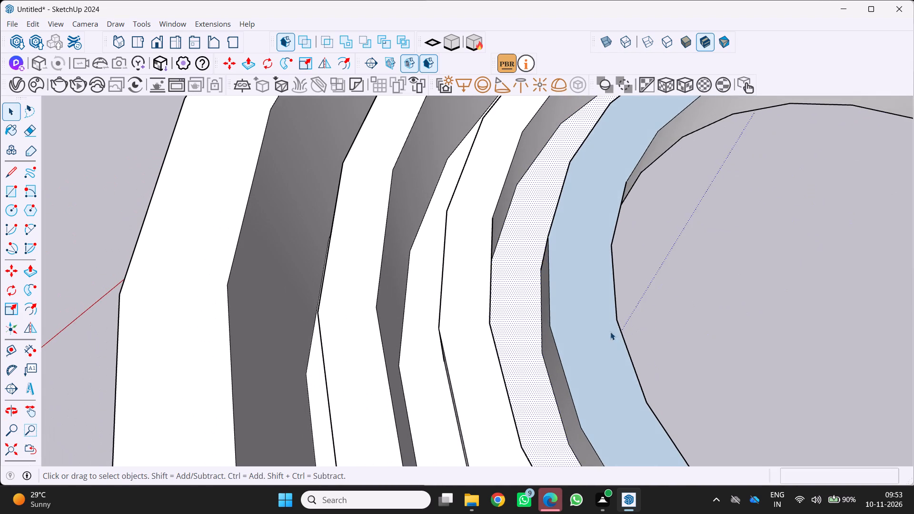
left_click(605, 336)
right_click(589, 336)
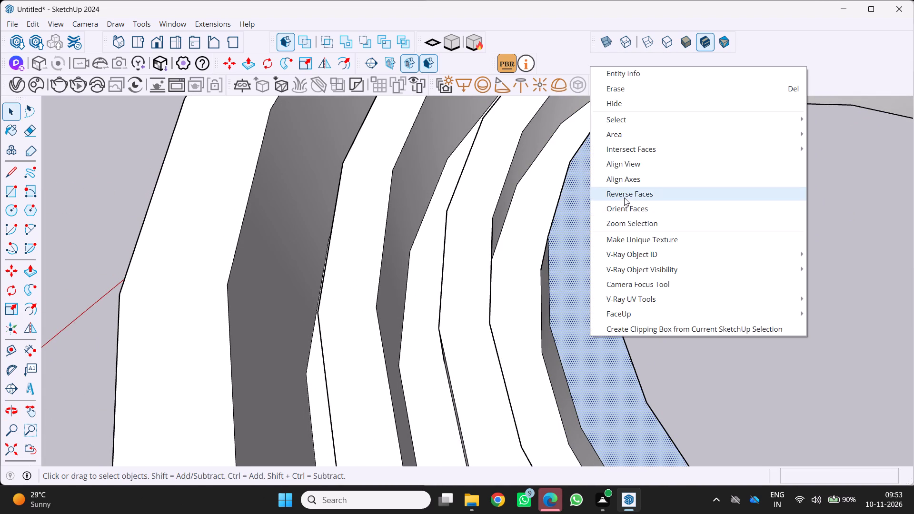
left_click(624, 198)
Examine the larger ring's face orientation from all around, along with the smaller ring form and the block.
scroll(595, 243, "down", 19)
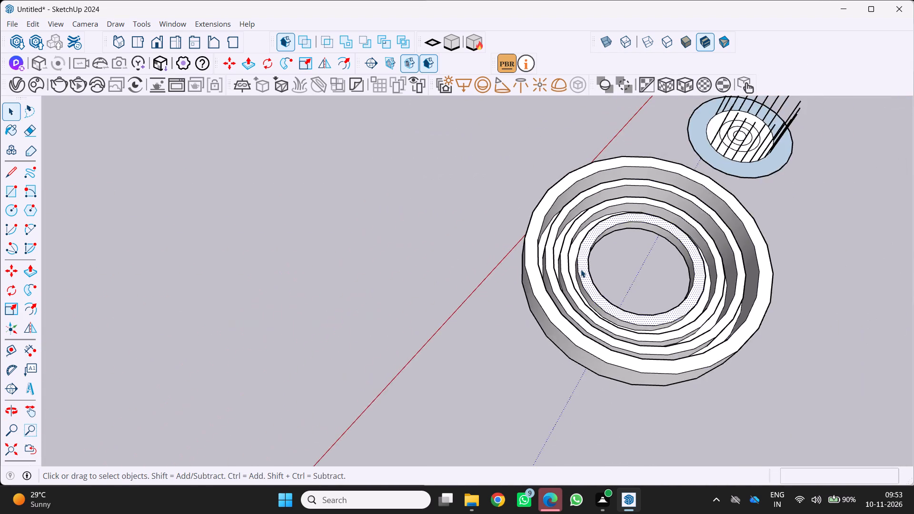
scroll(581, 271, "up", 1)
middle_click_drag(581, 271, 761, 221)
scroll(629, 245, "up", 1)
middle_click_drag(620, 255, 409, 306)
scroll(411, 305, "down", 8)
middle_click_drag(408, 304, 404, 300)
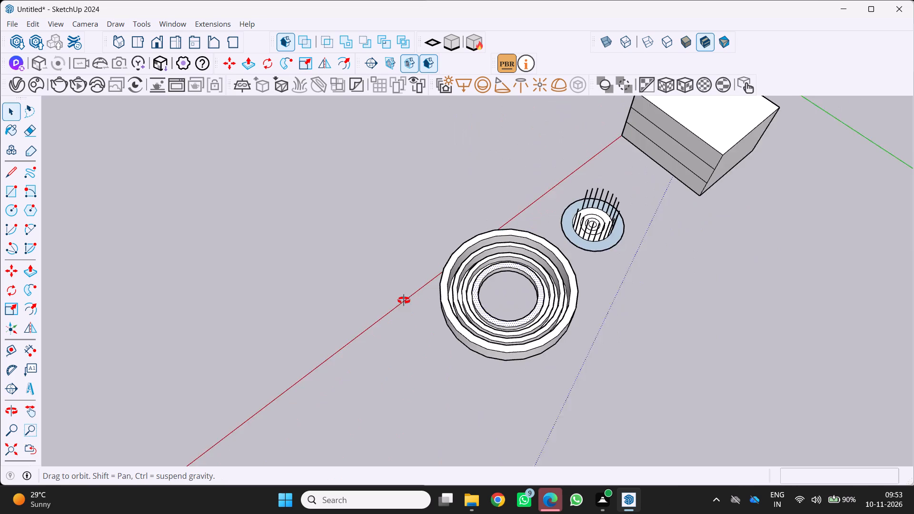
middle_click_drag(404, 300, 228, 211)
scroll(390, 332, "up", 3)
middle_click_drag(411, 337, 356, 329)
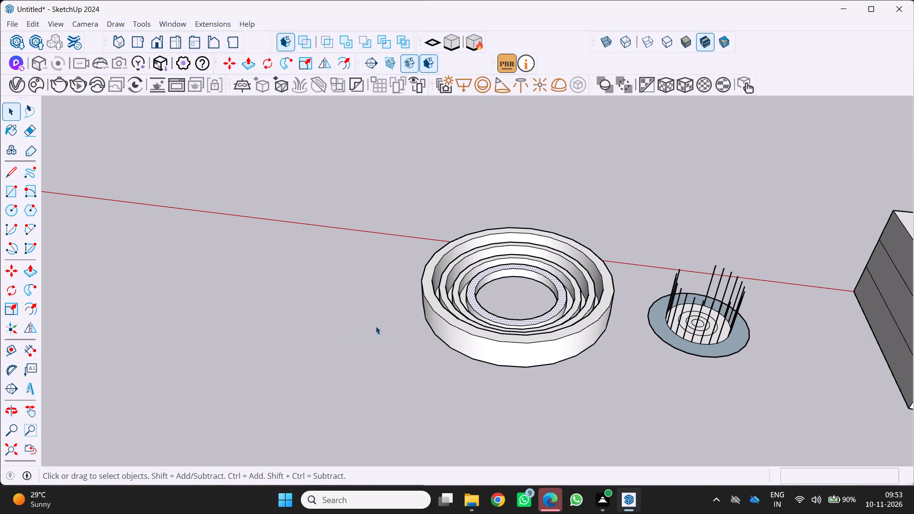
scroll(399, 325, "down", 2)
middle_click_drag(403, 325, 305, 320)
middle_click_drag(462, 335, 642, 288)
scroll(589, 318, "up", 3)
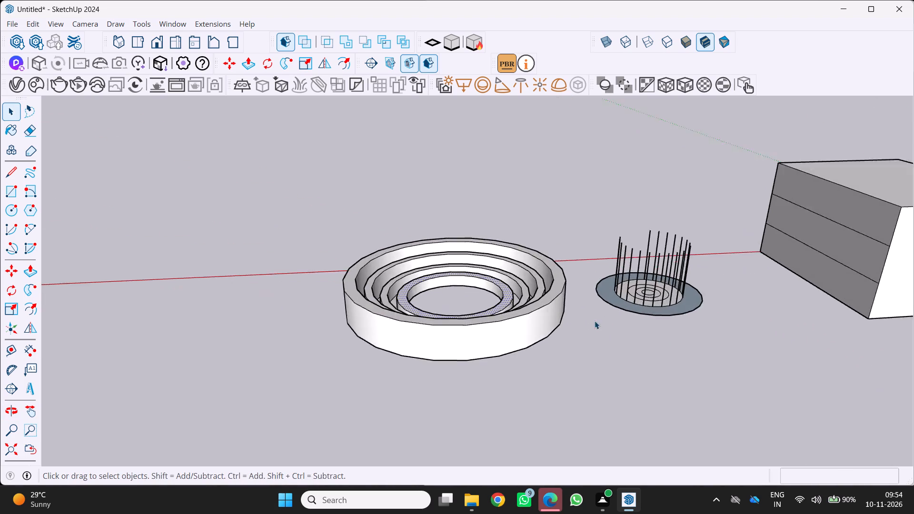
scroll(595, 321, "up", 1)
middle_click_drag(595, 321, 520, 369)
scroll(444, 364, "up", 4)
middle_click_drag(439, 364, 822, 362)
scroll(647, 373, "down", 6)
middle_click_drag(493, 402, 712, 369)
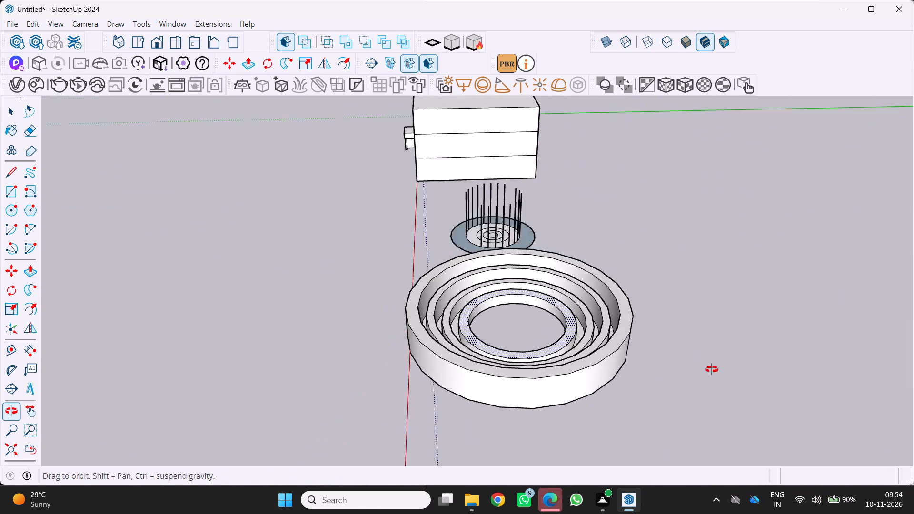
Examine the three-storey block, the smaller circular form with its vertical lines, and the larger stepped rings from several angles.
middle_click_drag(712, 369, 855, 334)
scroll(857, 334, "up", 1)
scroll(417, 366, "down", 4)
middle_click_drag(417, 369, 556, 344)
scroll(352, 366, "up", 3)
middle_click_drag(342, 357, 351, 389)
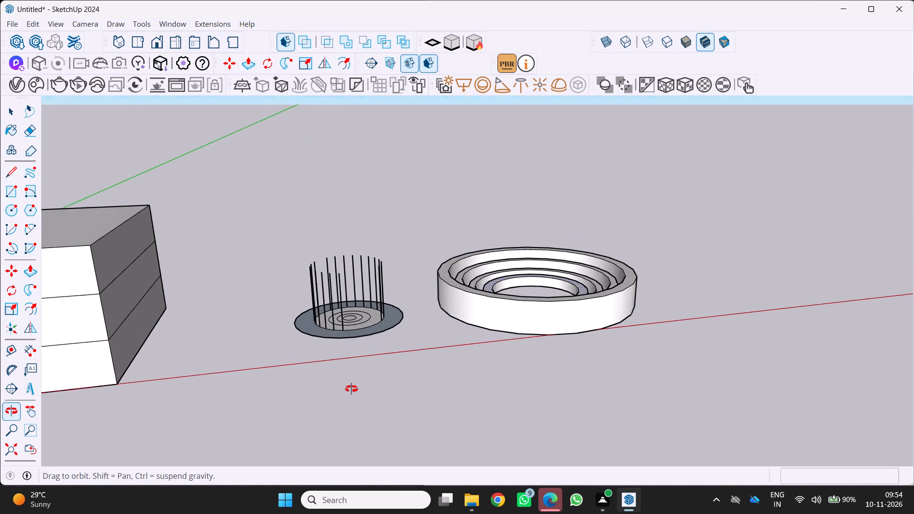
middle_click_drag(351, 389, 350, 389)
scroll(342, 378, "down", 5)
scroll(520, 339, "up", 1)
middle_click_drag(518, 340, 383, 377)
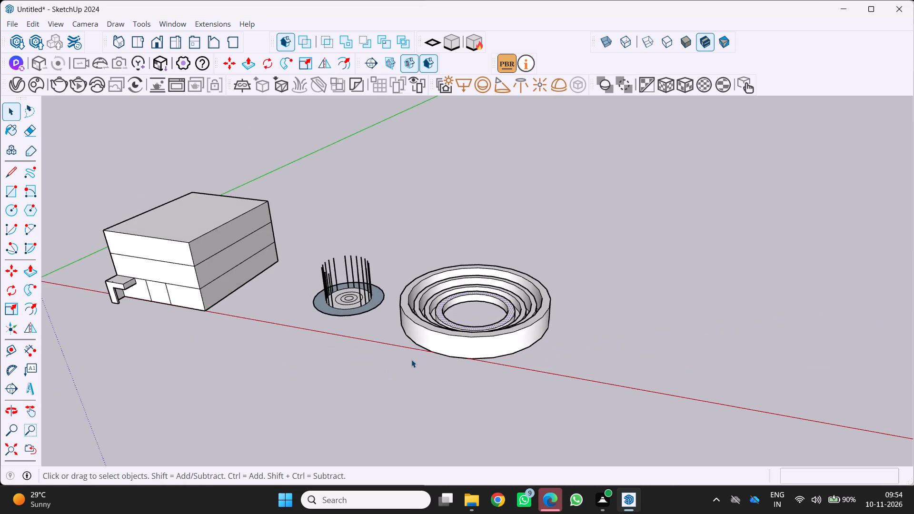
scroll(416, 357, "up", 4)
middle_click_drag(437, 352, 527, 350)
scroll(443, 352, "up", 1)
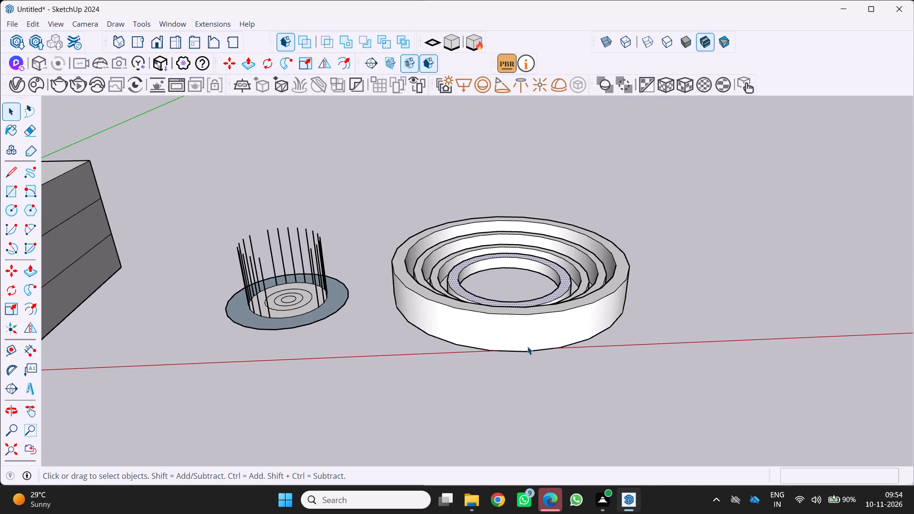
middle_click_drag(518, 353, 445, 390)
scroll(457, 372, "down", 2)
middle_click_drag(457, 372, 562, 346)
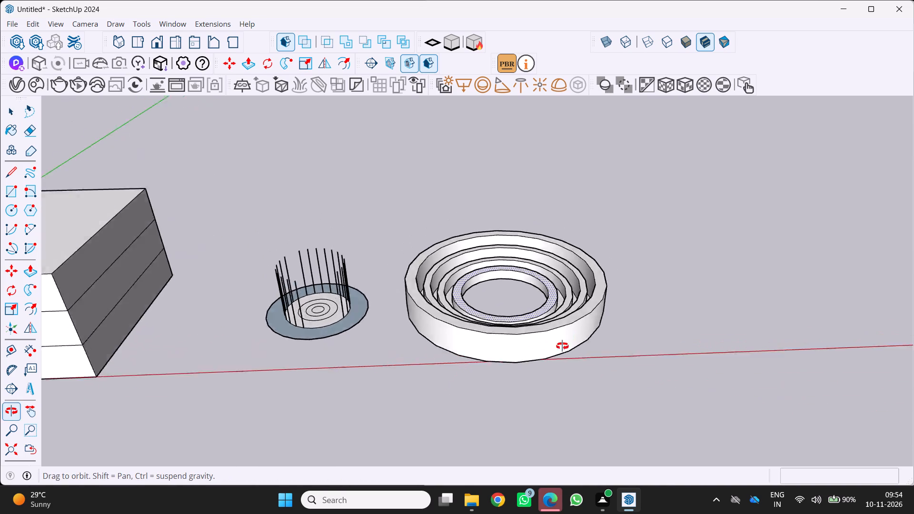
middle_click_drag(562, 346, 586, 335)
scroll(537, 337, "down", 4)
middle_click_drag(525, 348, 386, 340)
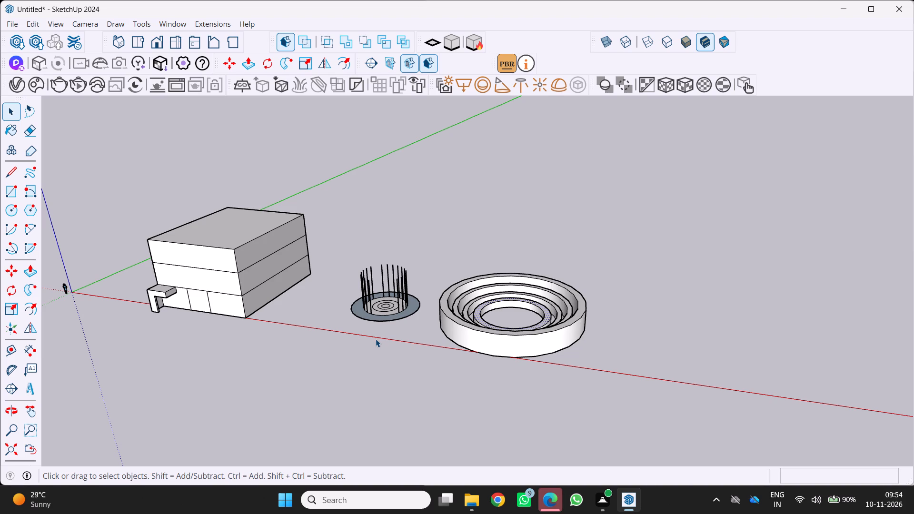
middle_click_drag(377, 330, 399, 350)
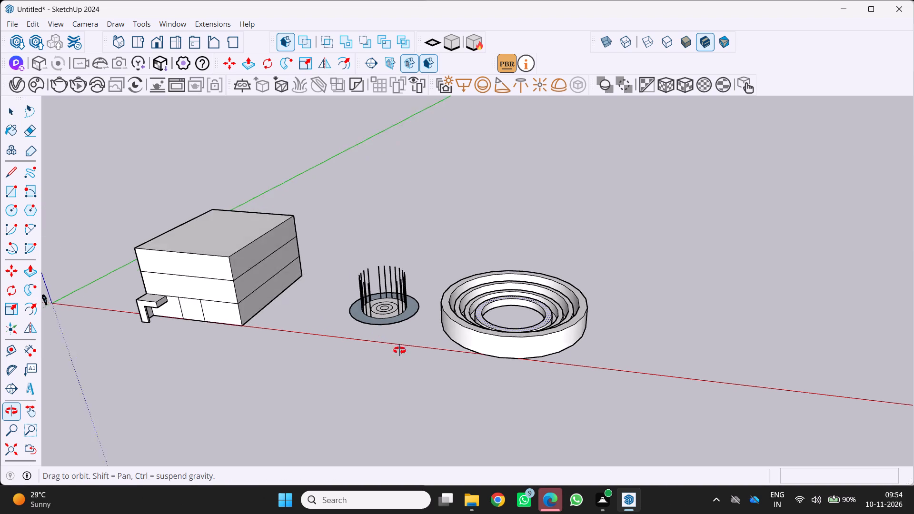
middle_click_drag(399, 350, 346, 375)
scroll(346, 375, "up", 5)
middle_click_drag(471, 375, 371, 369)
scroll(407, 367, "up", 4)
middle_click_drag(411, 362, 296, 366)
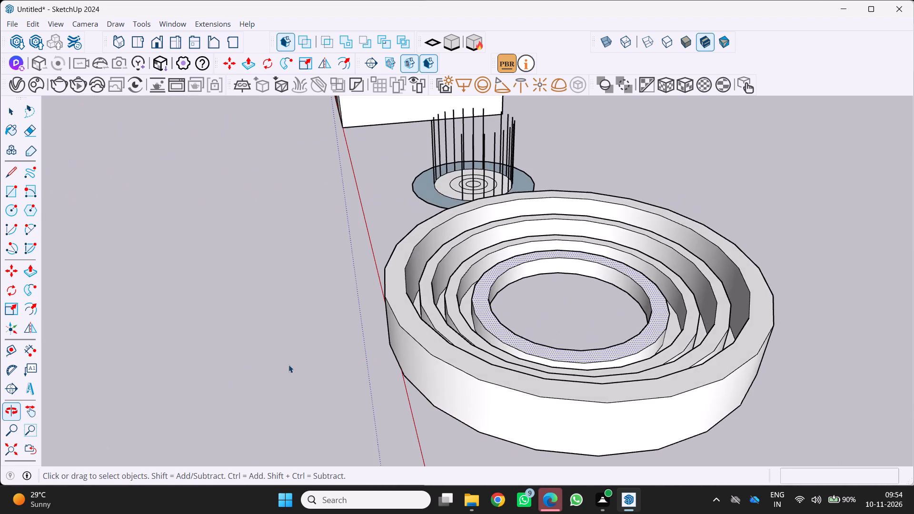
scroll(327, 370, "down", 5)
middle_click_drag(377, 382, 621, 369)
scroll(570, 370, "down", 4)
middle_click_drag(550, 375, 739, 372)
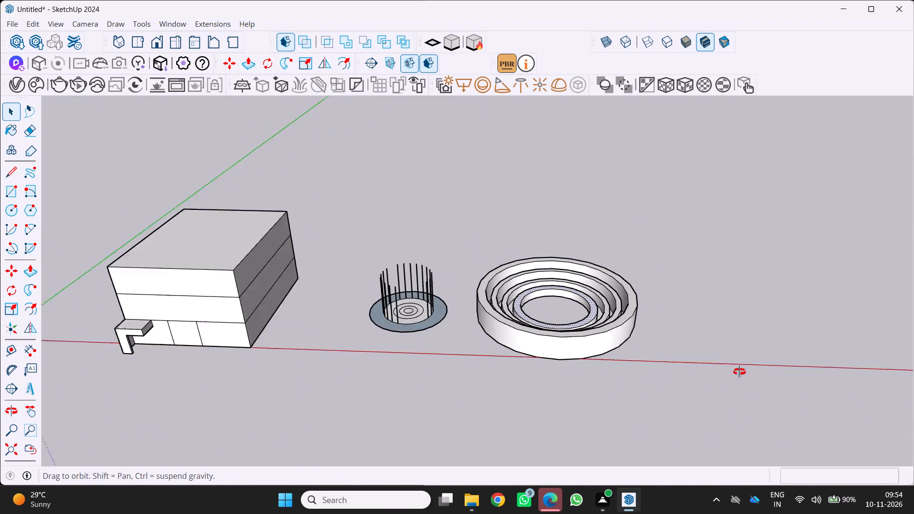
middle_click_drag(739, 372, 739, 372)
scroll(570, 390, "up", 3)
middle_click_drag(562, 387, 403, 412)
scroll(400, 413, "down", 5)
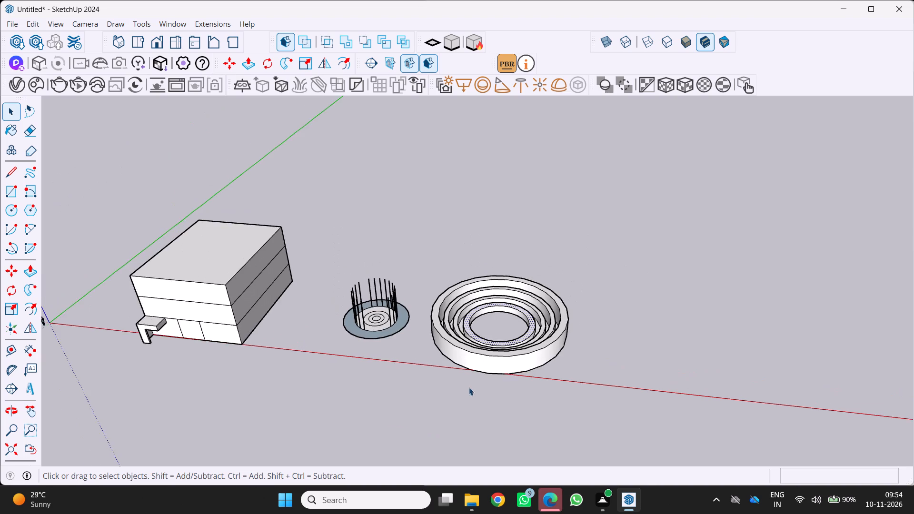
scroll(471, 386, "up", 1)
middle_click_drag(471, 386, 337, 383)
scroll(337, 383, "up", 7)
middle_click_drag(433, 347, 316, 366)
scroll(336, 367, "up", 2)
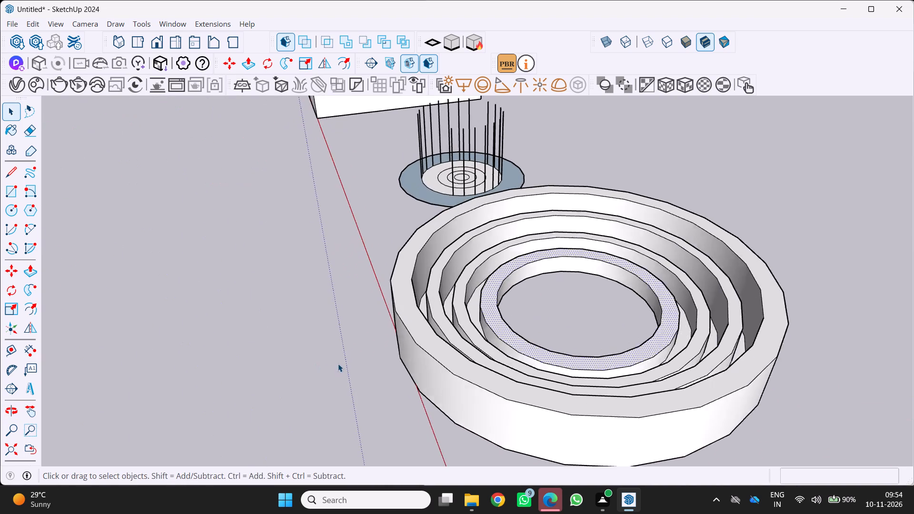
scroll(338, 364, "up", 2)
middle_click_drag(343, 363, 625, 412)
scroll(625, 413, "down", 9)
scroll(568, 424, "down", 4)
middle_click_drag(522, 438, 521, 438)
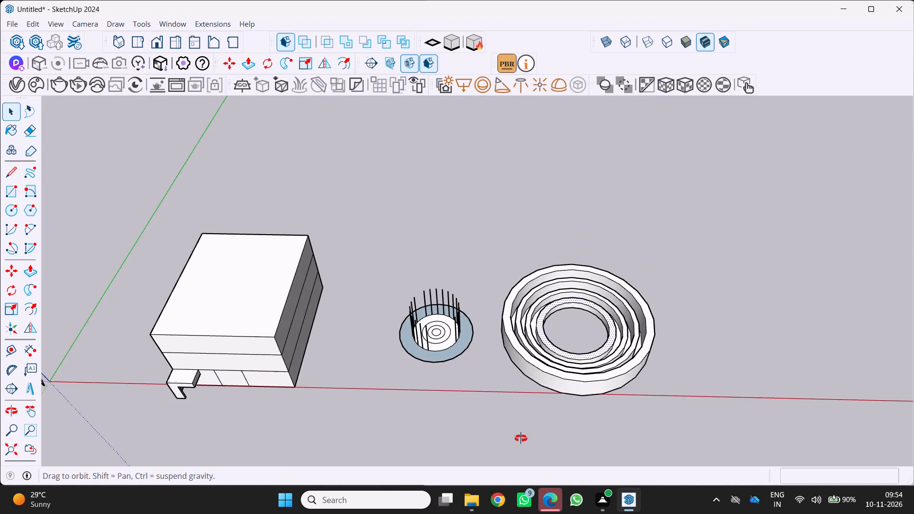
middle_click_drag(521, 438, 546, 307)
scroll(576, 326, "up", 4)
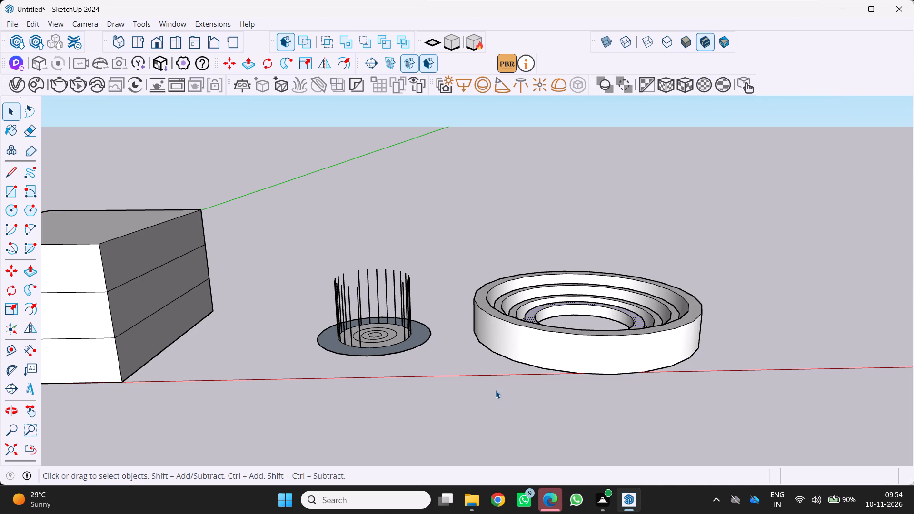
scroll(384, 284, "down", 3)
middle_click_drag(384, 284, 295, 347)
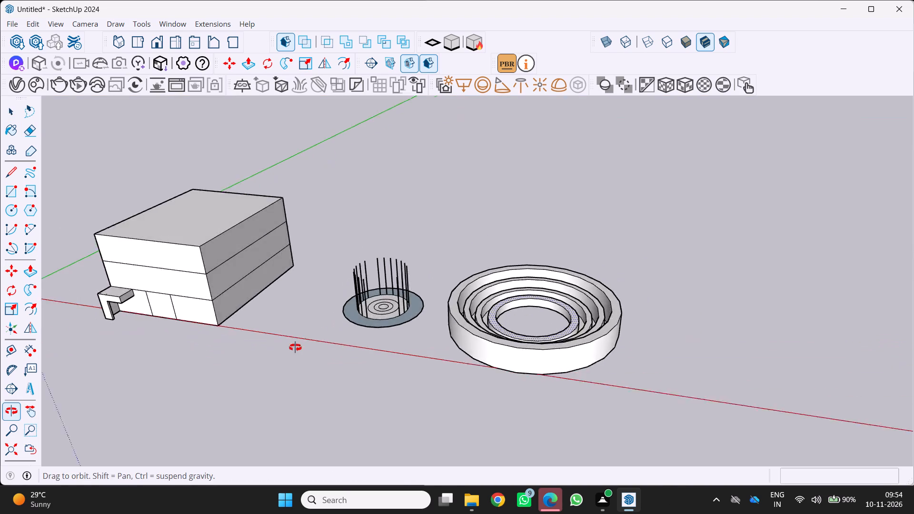
middle_click_drag(295, 347, 292, 349)
scroll(374, 331, "down", 3)
middle_click_drag(374, 333, 299, 340)
scroll(407, 337, "up", 3)
middle_click_drag(415, 337, 346, 366)
scroll(415, 337, "up", 1)
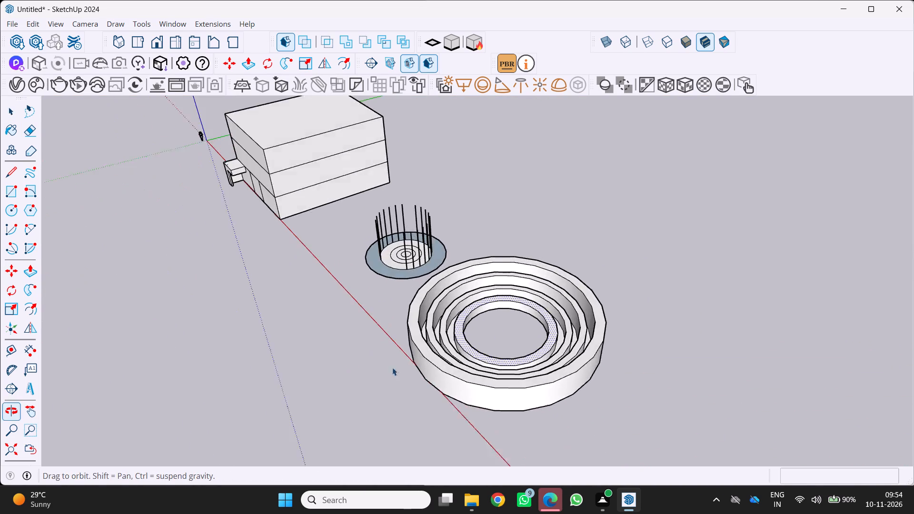
scroll(459, 368, "up", 4)
middle_click_drag(449, 366, 349, 394)
scroll(349, 394, "up", 1)
scroll(420, 378, "down", 6)
middle_click_drag(433, 385, 698, 373)
scroll(641, 390, "down", 6)
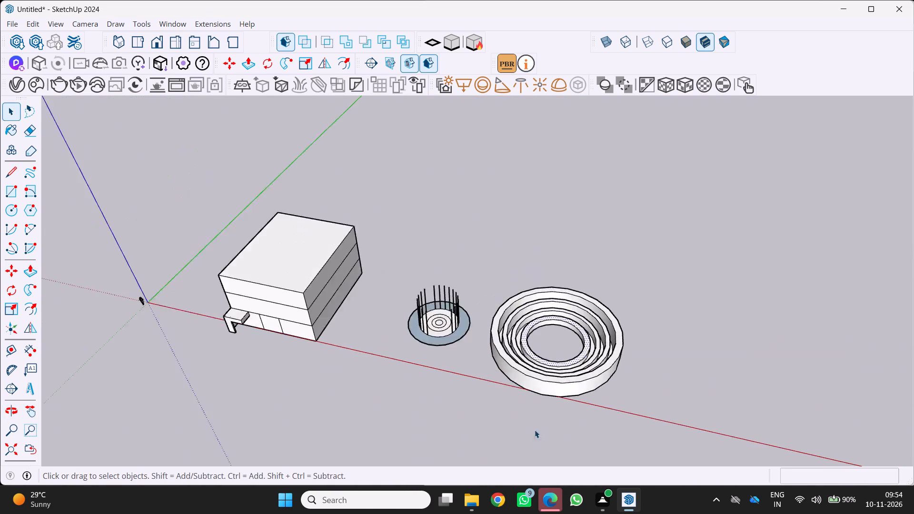
middle_click_drag(463, 443, 523, 326)
scroll(464, 442, "up", 9)
middle_click_drag(453, 345, 399, 376)
scroll(408, 355, "down", 10)
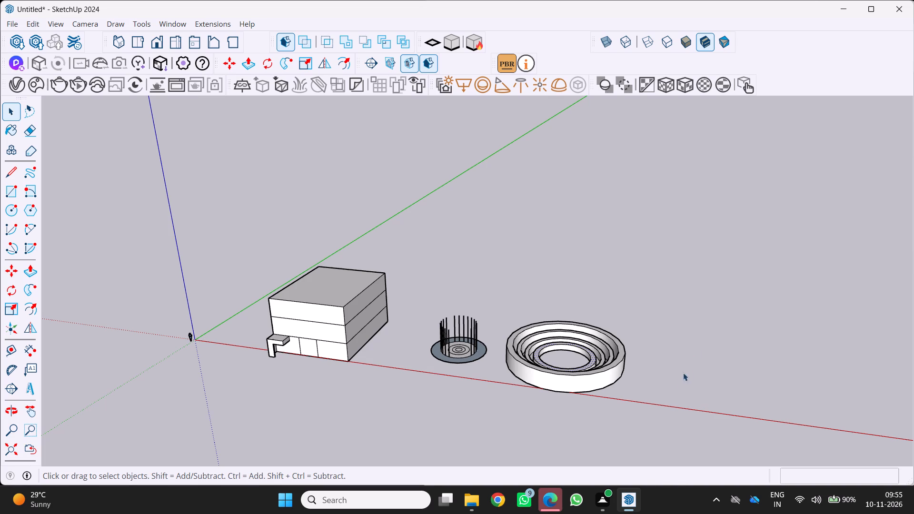
middle_click_drag(666, 385, 540, 399)
scroll(491, 384, "up", 4)
middle_click_drag(485, 382, 658, 387)
scroll(615, 399, "up", 1)
scroll(391, 385, "up", 4)
middle_click_drag(385, 383, 434, 398)
scroll(406, 372, "down", 6)
middle_click_drag(407, 374, 389, 289)
scroll(382, 336, "up", 5)
middle_click_drag(378, 356, 324, 397)
scroll(326, 396, "up", 1)
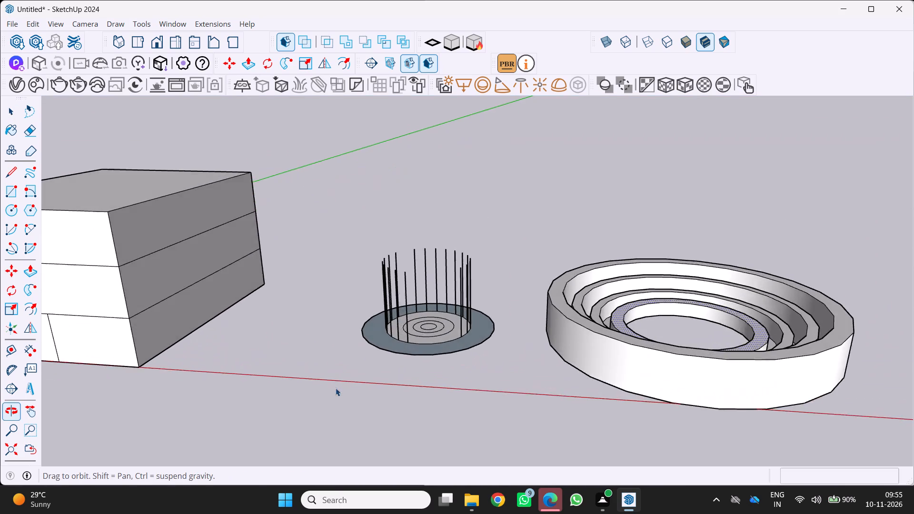
scroll(336, 388, "up", 2)
middle_click_drag(462, 301, 400, 342)
scroll(400, 342, "up", 1)
scroll(424, 341, "down", 10)
middle_click_drag(457, 344, 719, 281)
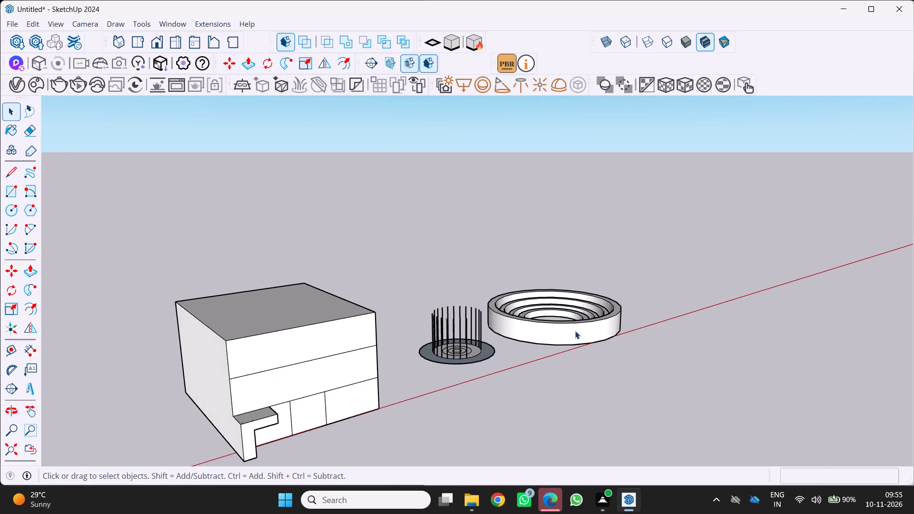
scroll(484, 355, "down", 2)
middle_click_drag(482, 359, 421, 327)
scroll(449, 321, "up", 4)
middle_click_drag(437, 345, 390, 374)
scroll(465, 344, "up", 3)
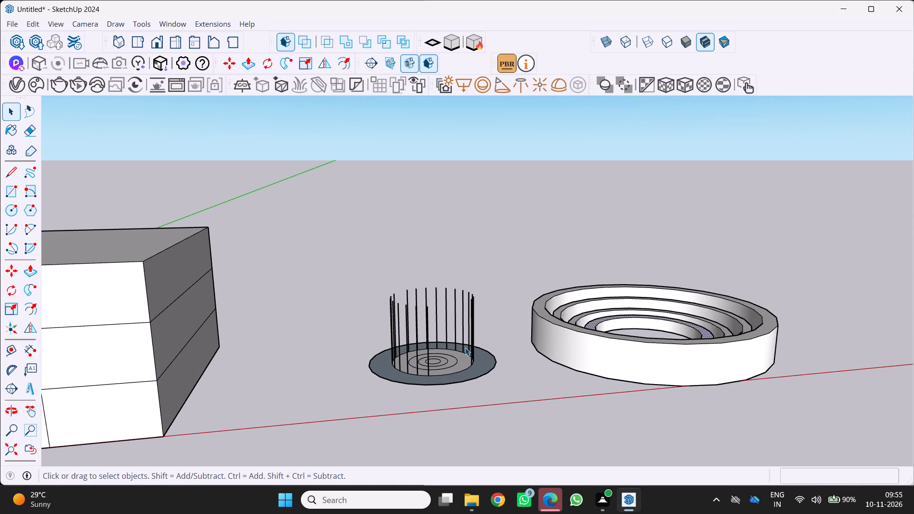
middle_click_drag(412, 278, 369, 300)
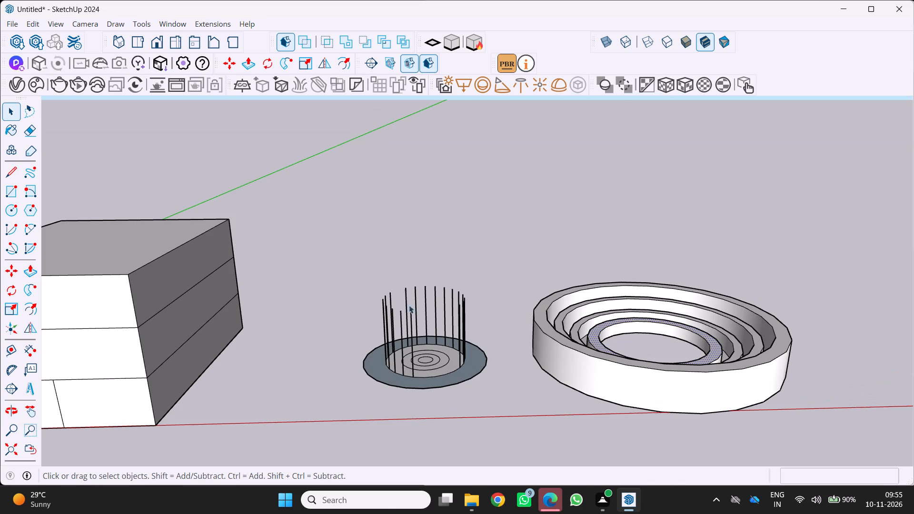
scroll(421, 317, "down", 4)
middle_click_drag(418, 323, 392, 360)
scroll(397, 349, "up", 4)
middle_click_drag(394, 347, 391, 351)
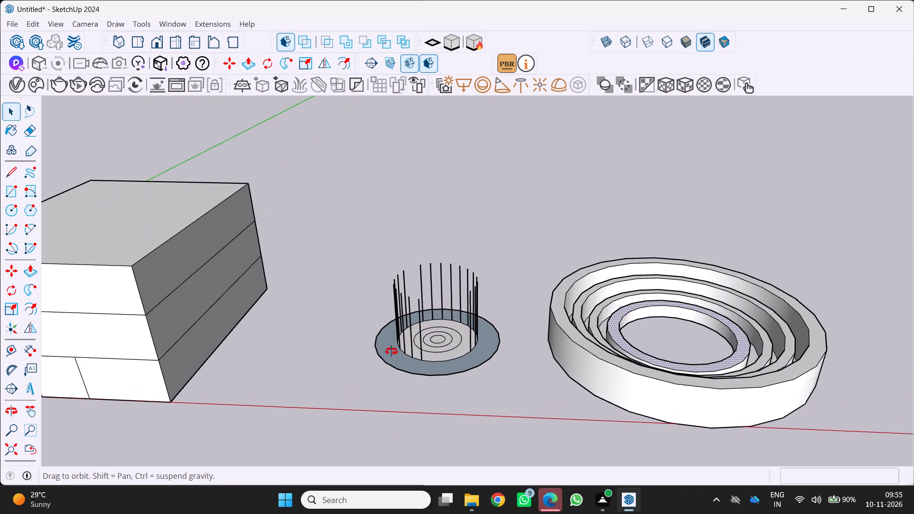
middle_click_drag(391, 351, 389, 353)
scroll(402, 315, "up", 2)
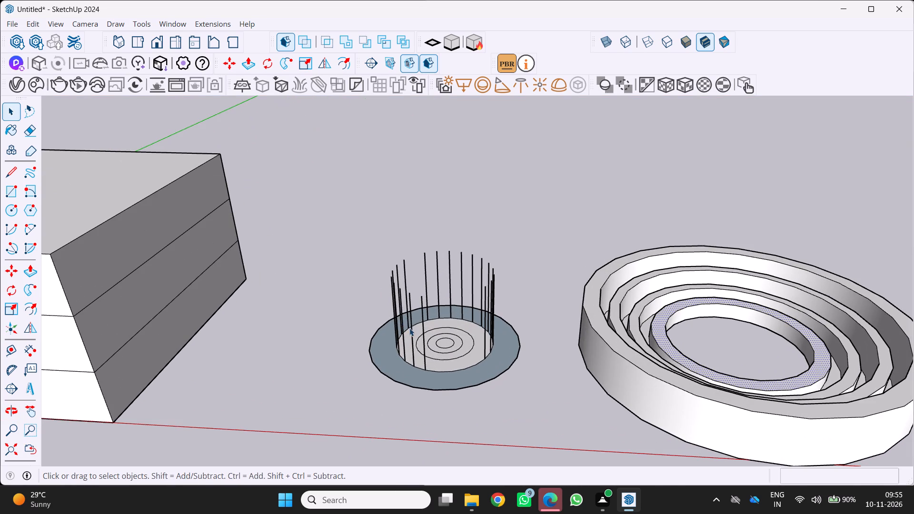
scroll(224, 342, "up", 1)
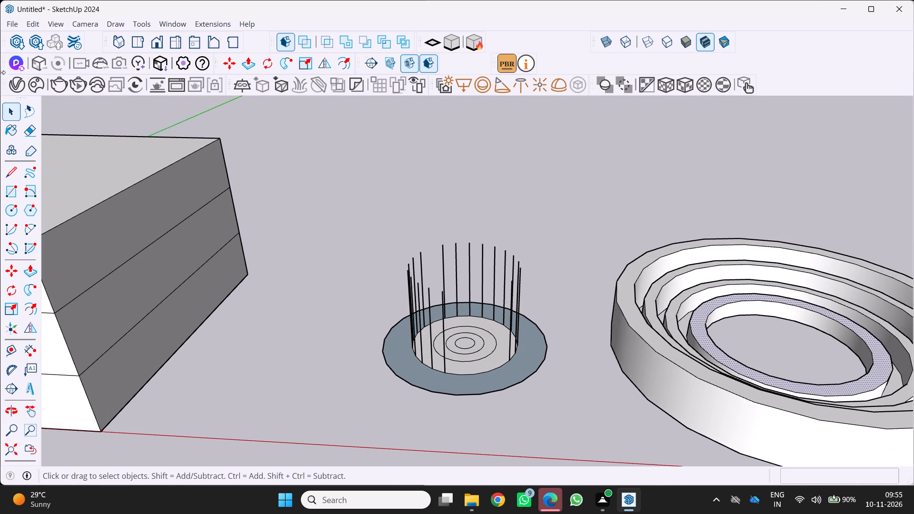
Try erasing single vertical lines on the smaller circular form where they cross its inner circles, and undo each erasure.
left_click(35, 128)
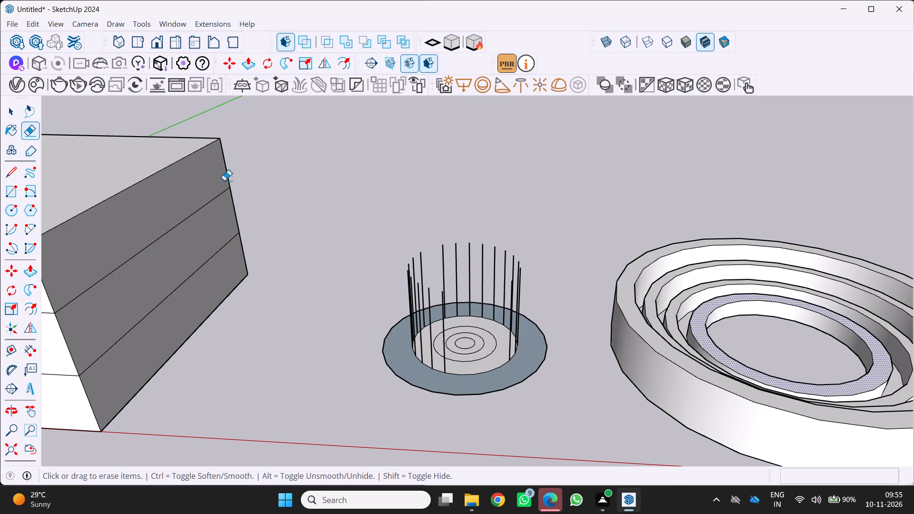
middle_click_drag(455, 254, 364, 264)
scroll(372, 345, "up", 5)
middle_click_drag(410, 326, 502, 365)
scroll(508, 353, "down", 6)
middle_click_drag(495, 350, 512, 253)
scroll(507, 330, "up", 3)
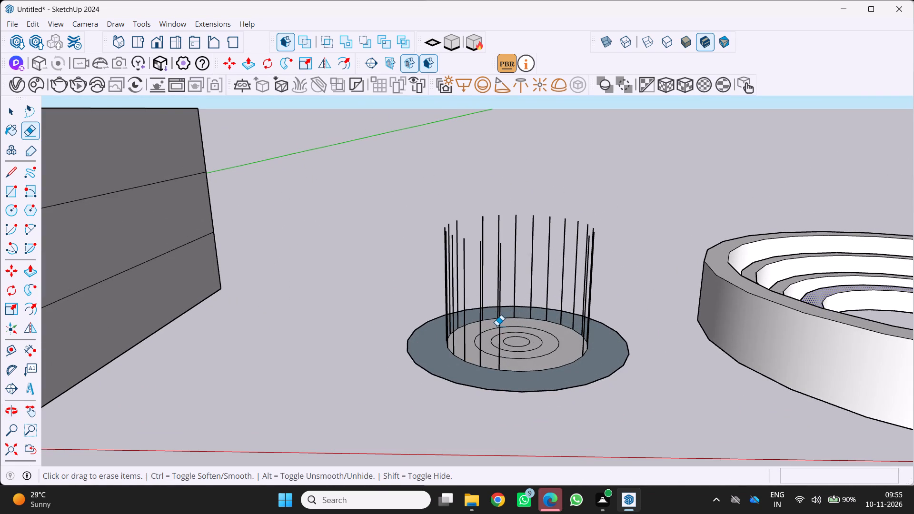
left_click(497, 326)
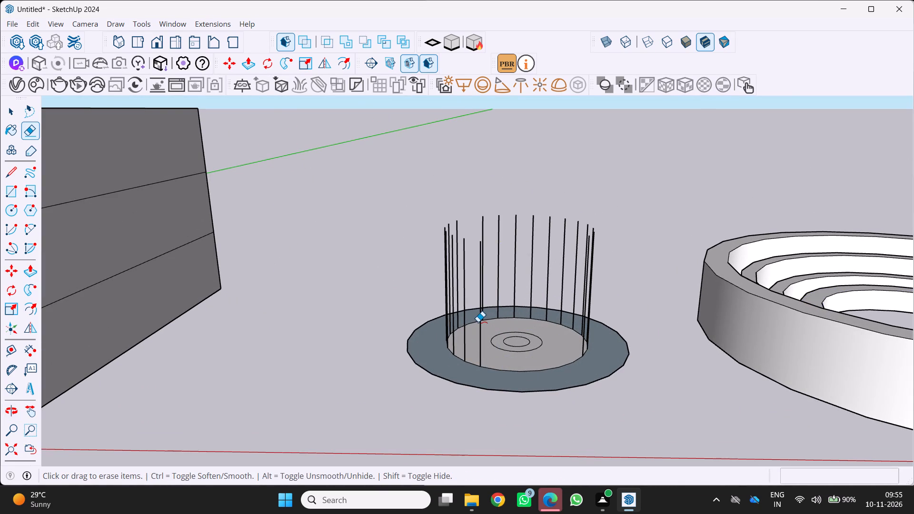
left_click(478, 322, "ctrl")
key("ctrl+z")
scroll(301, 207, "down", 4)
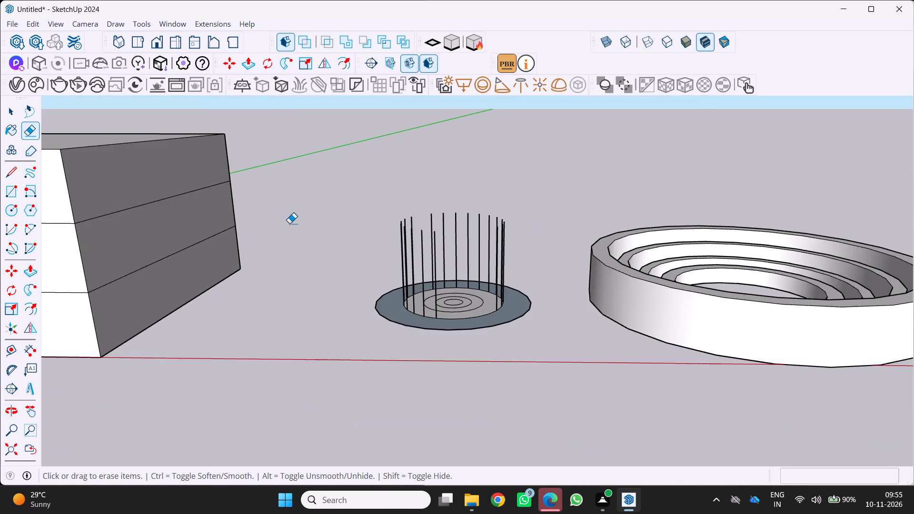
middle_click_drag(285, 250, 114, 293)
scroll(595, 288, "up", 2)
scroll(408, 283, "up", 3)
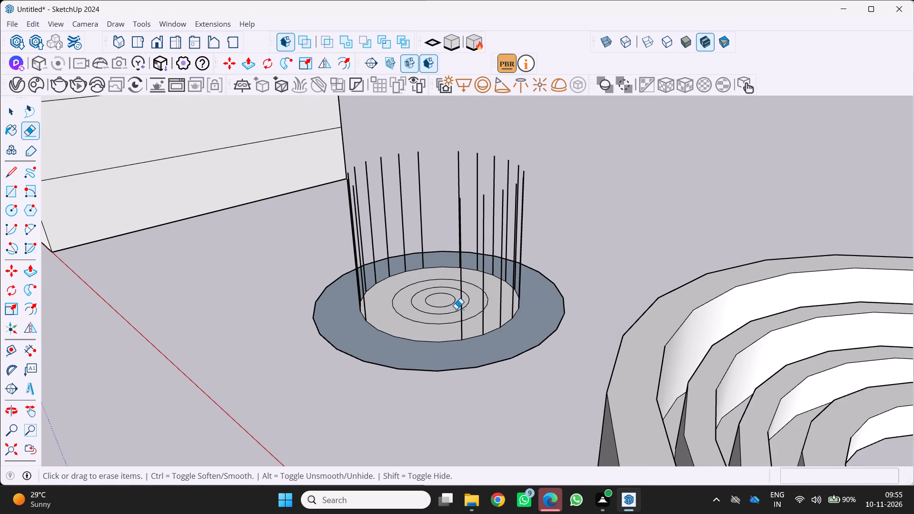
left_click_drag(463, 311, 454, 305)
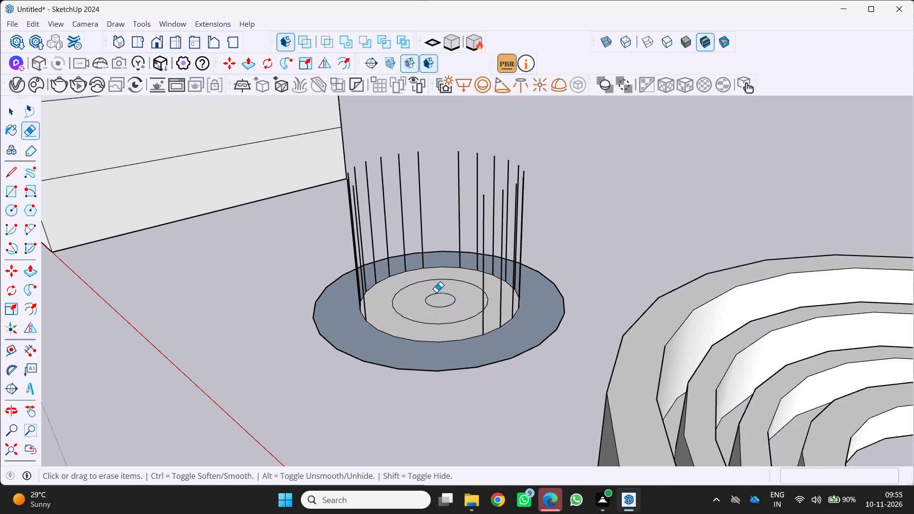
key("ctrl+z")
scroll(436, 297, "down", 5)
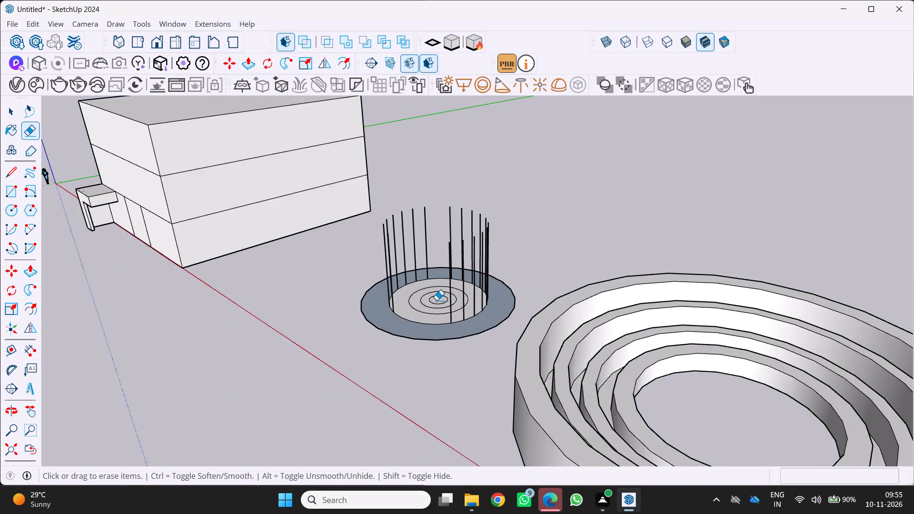
Erase all the vertical lines standing around the inner circle of the smaller circular form, keeping its flat concentric circles.
middle_click(455, 307)
middle_click_drag(455, 307, 651, 274)
scroll(622, 267, "up", 1)
scroll(409, 251, "down", 4)
middle_click_drag(408, 253, 650, 214)
scroll(410, 281, "up", 5)
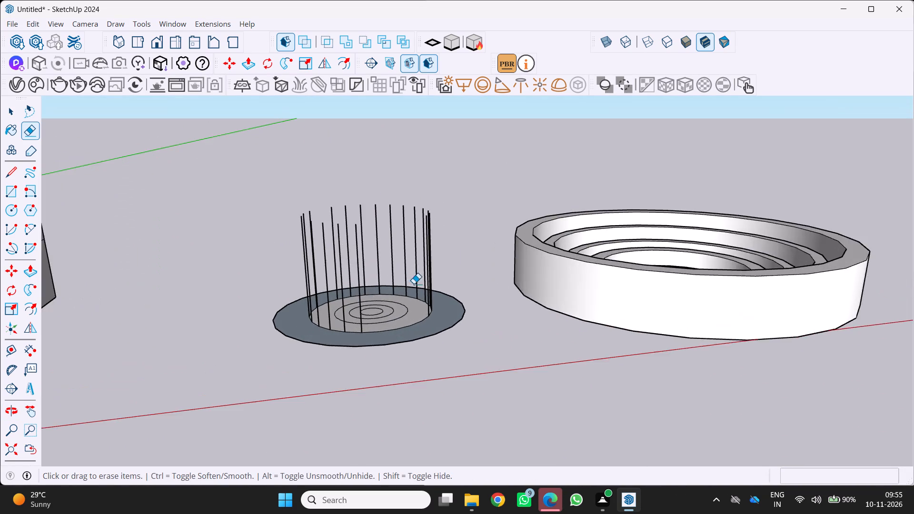
scroll(414, 284, "up", 2)
left_click_drag(431, 202, 435, 199)
left_click_drag(418, 193, 380, 184)
left_click_drag(341, 181, 396, 184)
left_click_drag(283, 195, 340, 190)
left_click_drag(250, 217, 317, 197)
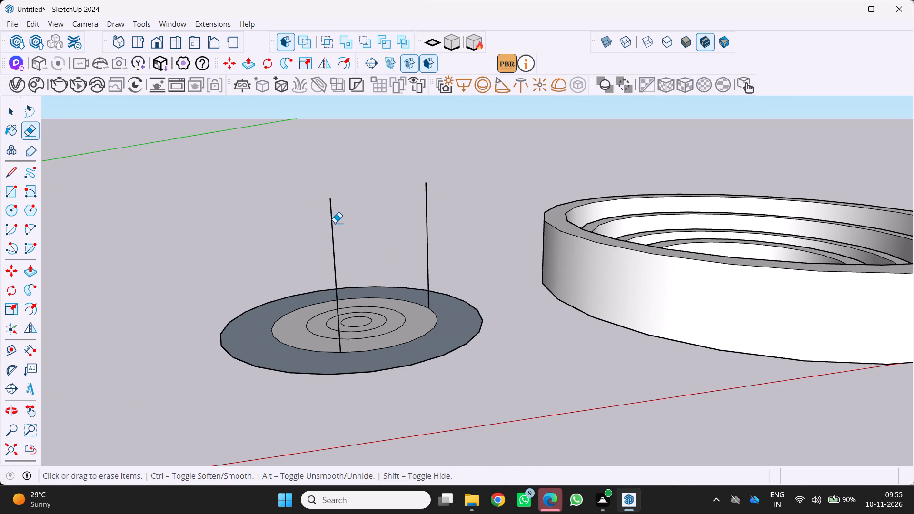
left_click(335, 223)
left_click(333, 219)
left_click_drag(435, 206, 394, 201)
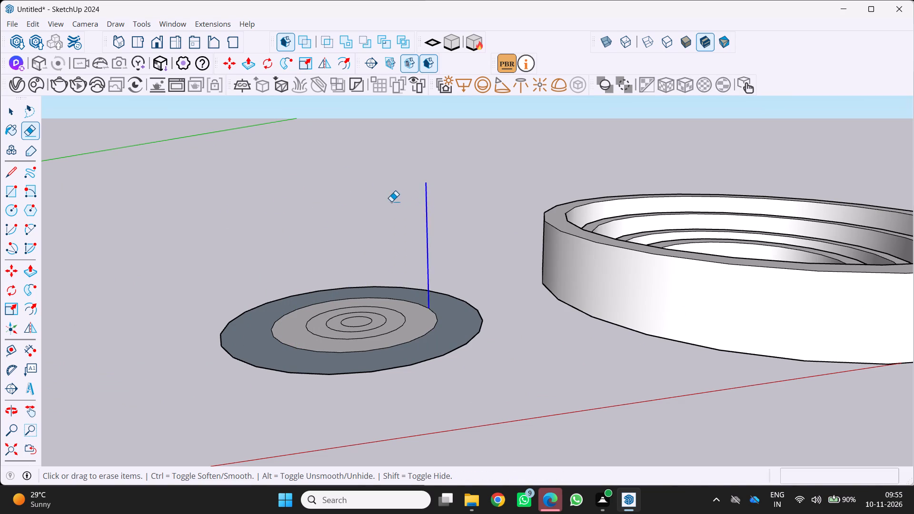
Push/pull the smaller form's second ring up 2' 2", and its outer ring up 2' 2" plus a further 5' 8 3/8".
scroll(422, 207, "down", 4)
middle_click_drag(410, 215, 207, 292)
middle_click_drag(301, 285, 495, 280)
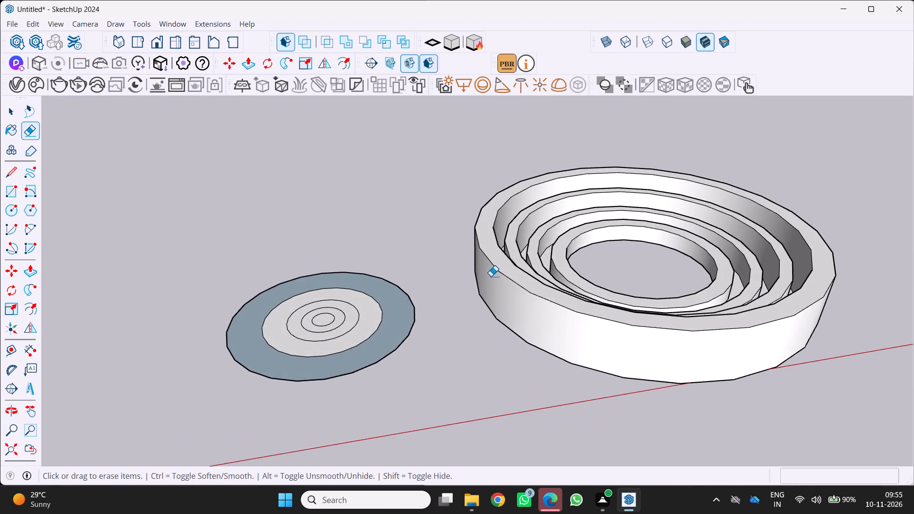
scroll(324, 324, "up", 4)
key("p")
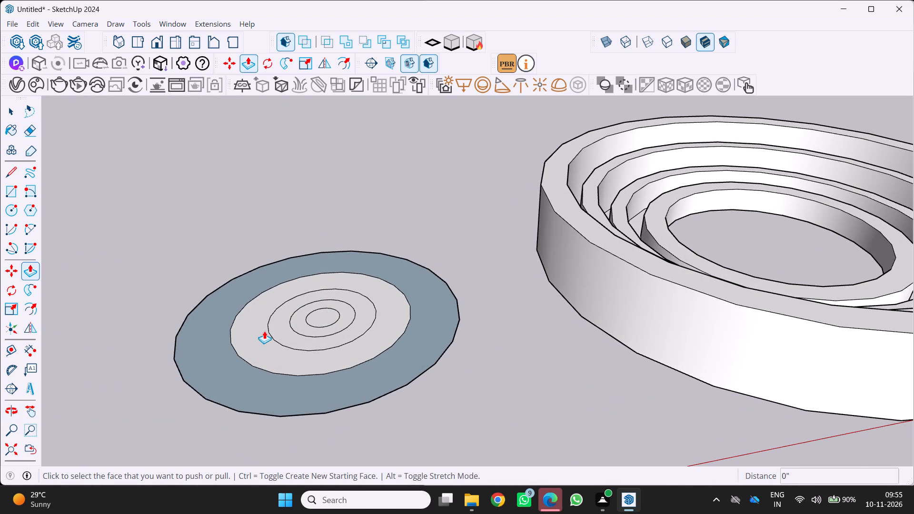
left_click_drag(263, 347, 263, 331)
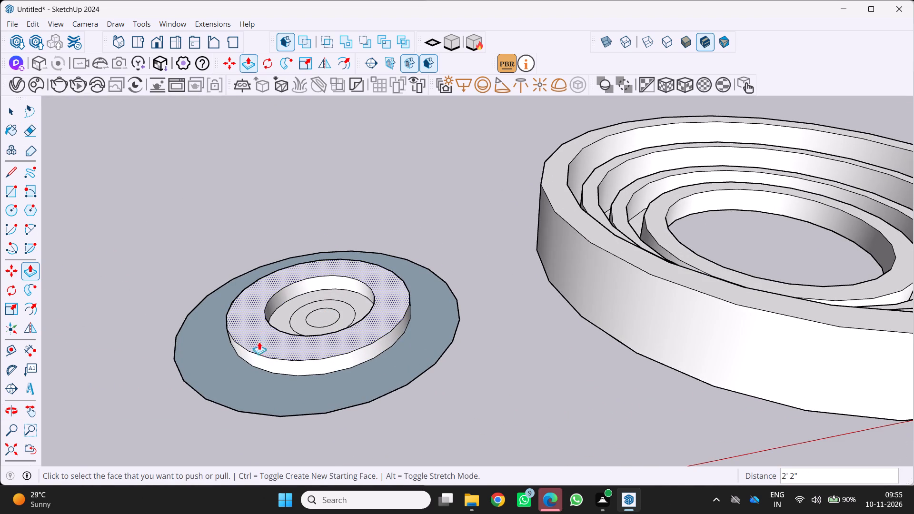
left_click_drag(237, 385, 223, 329)
scroll(209, 392, "up", 1)
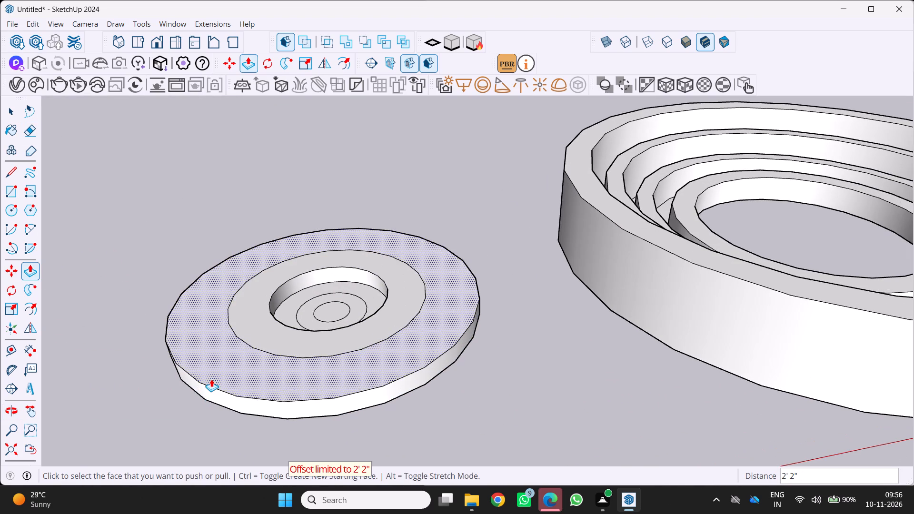
left_click_drag(211, 379, 210, 328)
Raise the smaller form's central disc and the ring just inside the recess level with the outer ring's top, 7' 10 3/8".
middle_click_drag(215, 350, 185, 408)
scroll(271, 322, "up", 3)
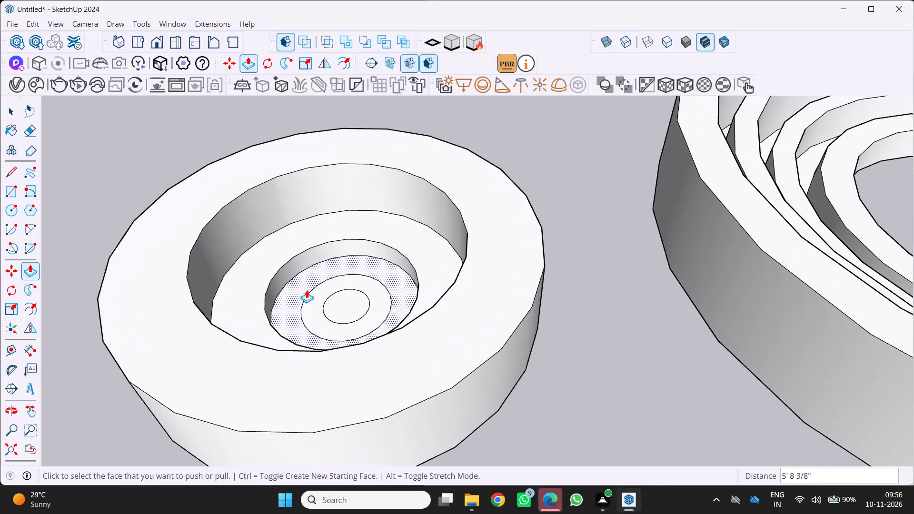
left_click_drag(333, 300, 331, 297)
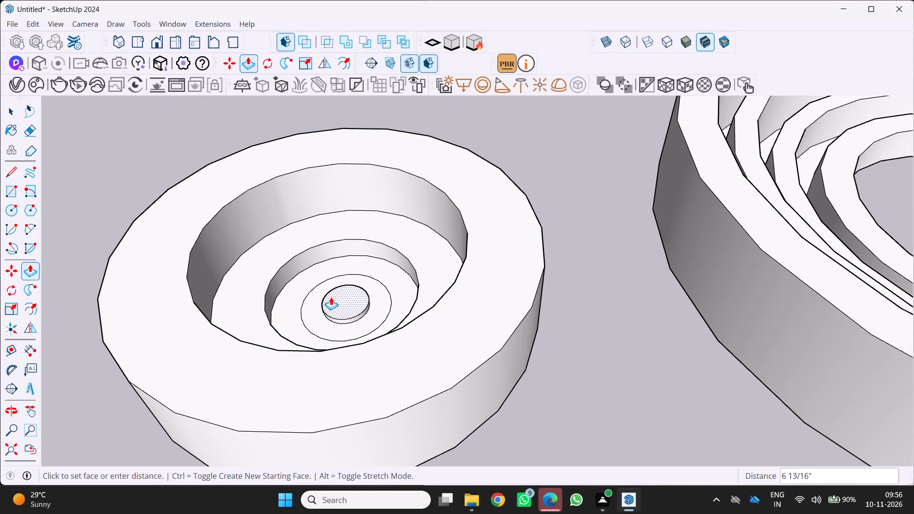
left_click_drag(331, 297, 492, 276)
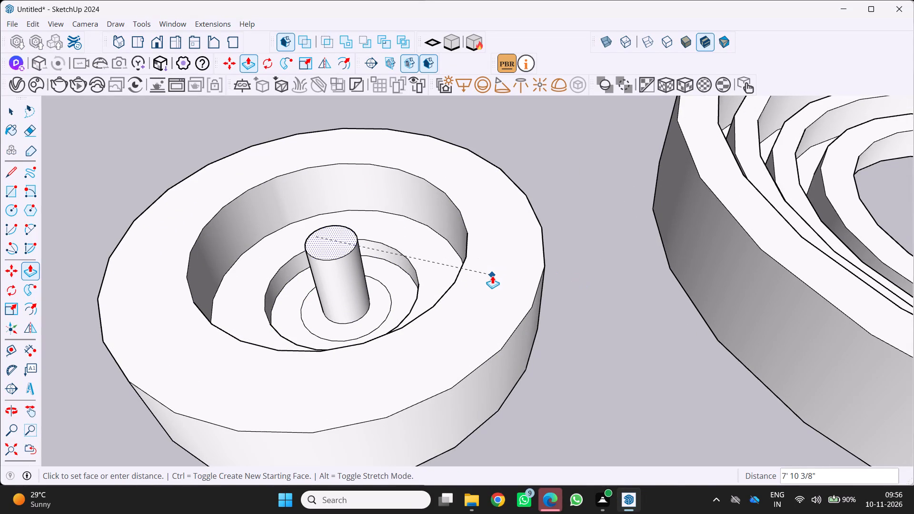
left_click_drag(492, 276, 492, 276)
scroll(347, 312, "up", 2)
left_click_drag(266, 316, 265, 308)
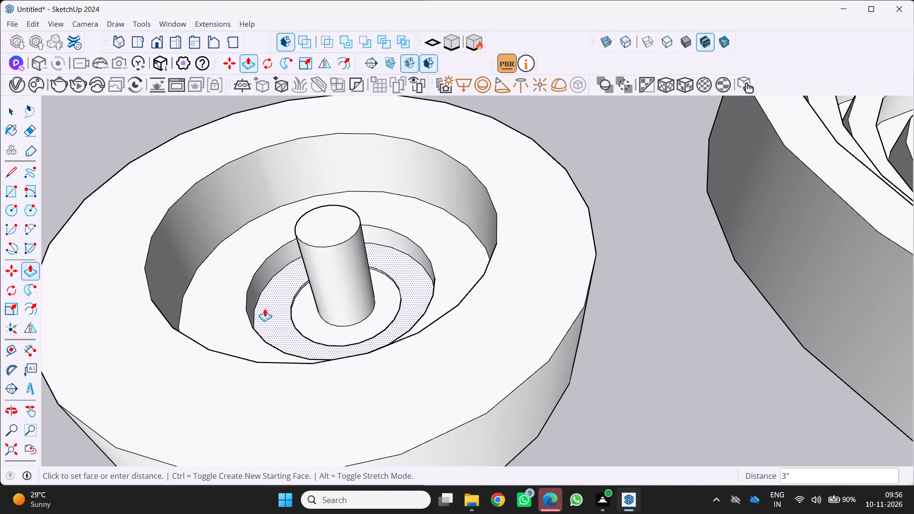
left_click_drag(265, 308, 101, 243)
Examine the raised smaller circular form together with the three-storey block and the larger stepped rings from several angles.
scroll(134, 264, "down", 2)
middle_click_drag(141, 276, 296, 266)
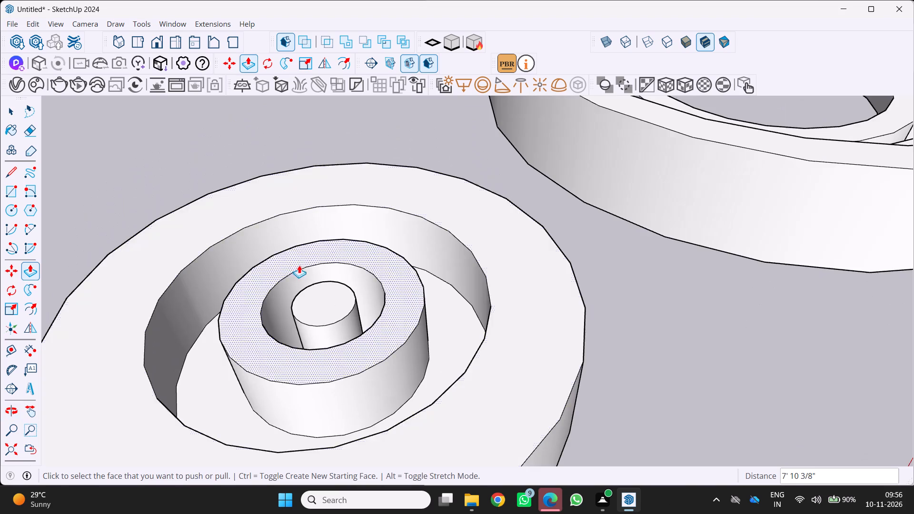
scroll(294, 264, "down", 11)
middle_click_drag(273, 290, 98, 297)
scroll(104, 308, "down", 6)
scroll(150, 326, "down", 6)
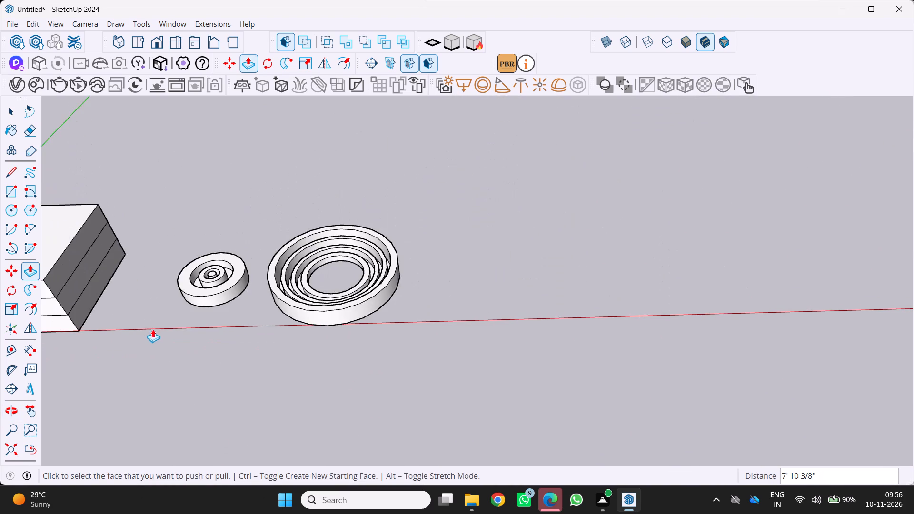
middle_click_drag(158, 332, 274, 220)
scroll(279, 216, "up", 1)
scroll(275, 228, "down", 11)
middle_click_drag(273, 317, 158, 331)
scroll(157, 331, "up", 2)
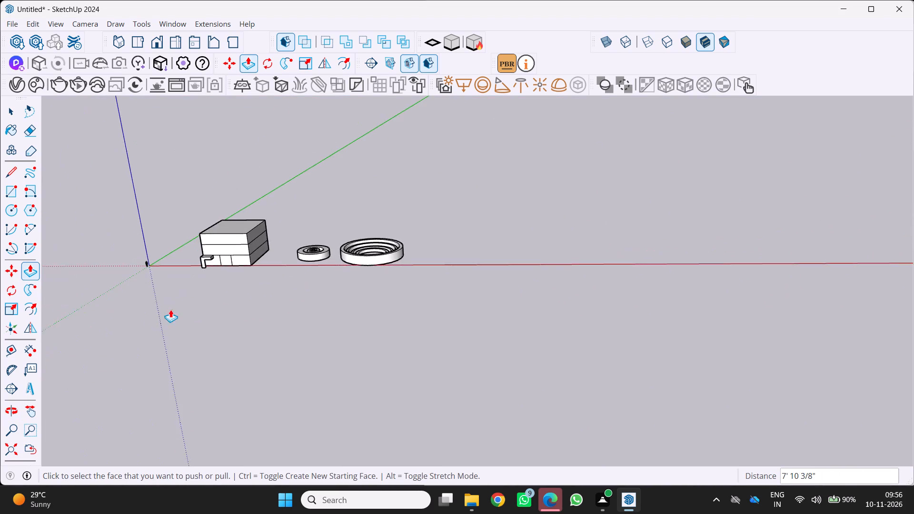
scroll(170, 309, "up", 7)
scroll(189, 292, "down", 5)
middle_click_drag(190, 293, 361, 259)
scroll(342, 264, "down", 4)
middle_click_drag(333, 279, 254, 280)
scroll(259, 278, "up", 2)
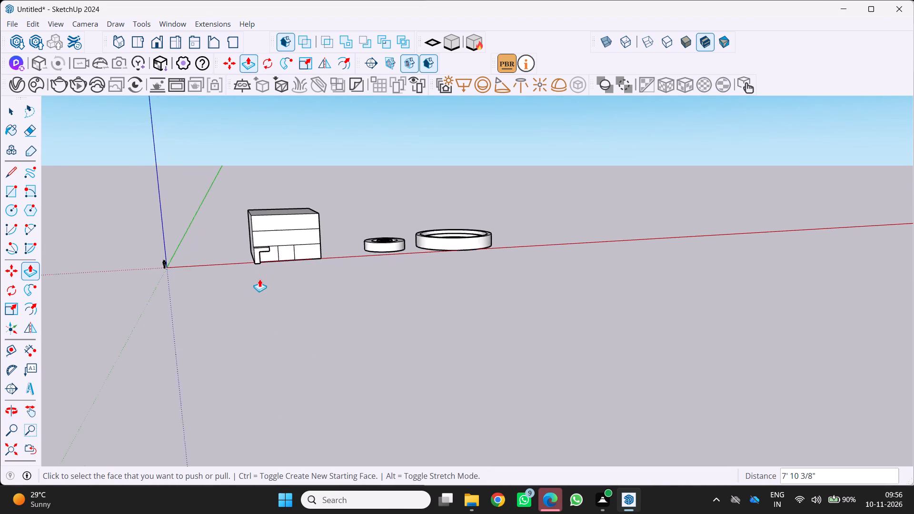
scroll(259, 279, "up", 2)
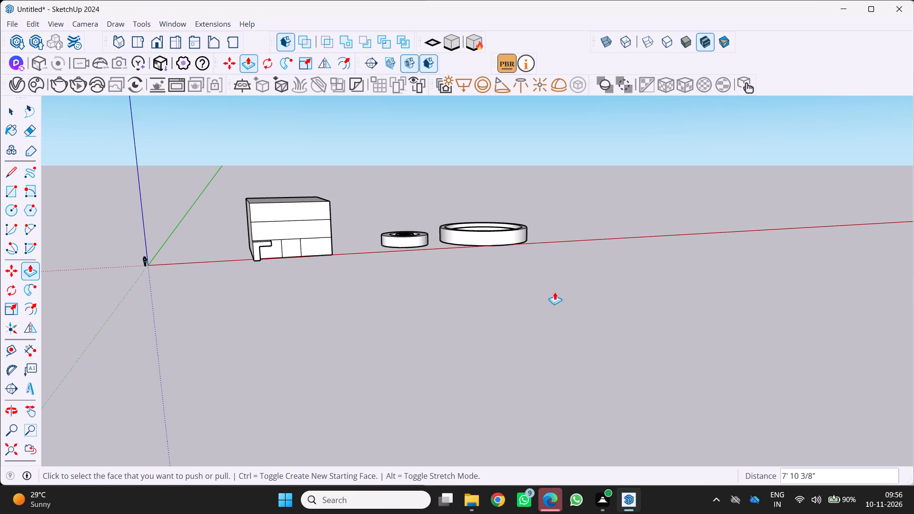
scroll(536, 296, "down", 4)
middle_click_drag(524, 303, 229, 339)
scroll(395, 210, "up", 14)
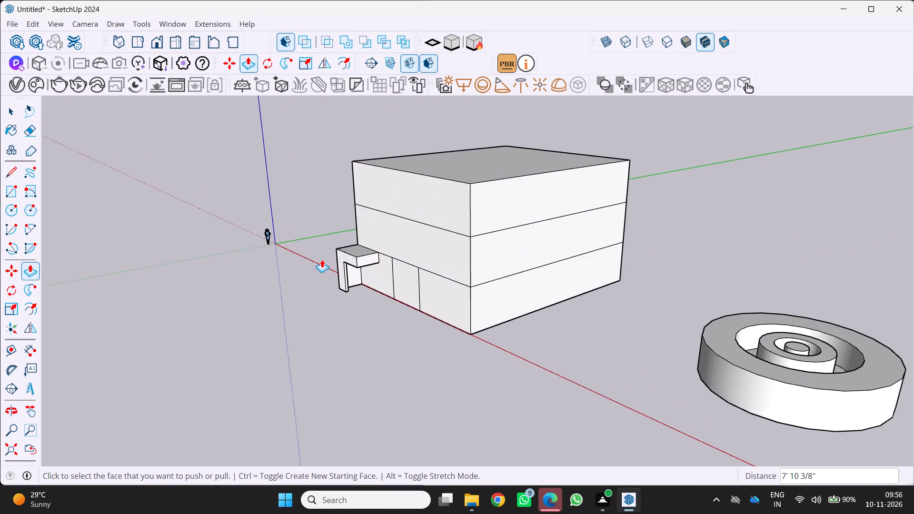
scroll(322, 259, "up", 2)
middle_click_drag(309, 253, 232, 279)
scroll(245, 282, "down", 5)
middle_click_drag(267, 278, 623, 287)
scroll(623, 287, "down", 4)
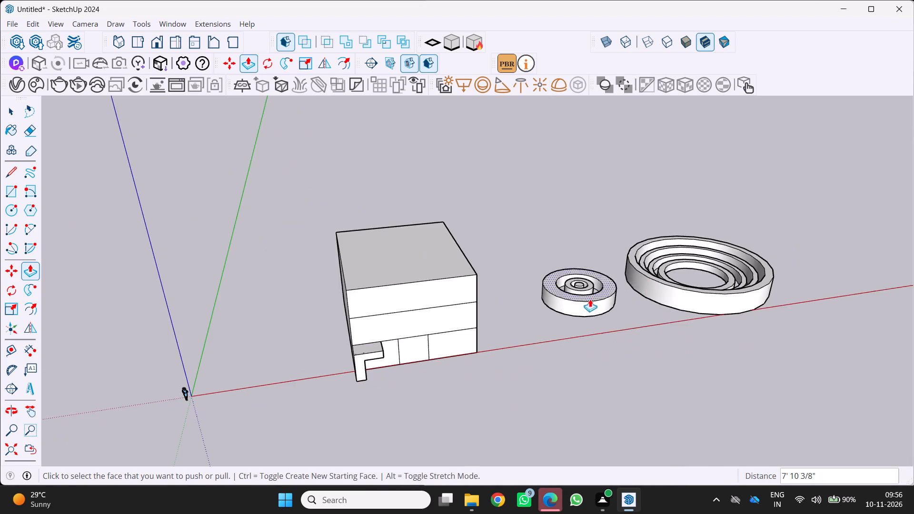
middle_click_drag(577, 295, 530, 235)
scroll(582, 307, "up", 3)
middle_click_drag(581, 304, 509, 306)
scroll(531, 297, "down", 3)
middle_click_drag(547, 295, 598, 267)
scroll(464, 343, "up", 3)
middle_click_drag(457, 349, 411, 355)
scroll(416, 356, "up", 1)
middle_click_drag(393, 362, 421, 361)
scroll(421, 361, "down", 7)
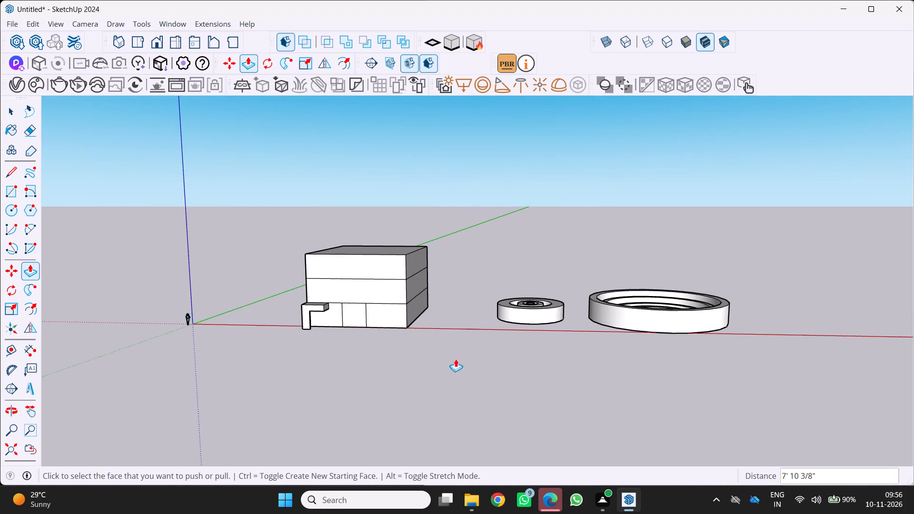
middle_click_drag(191, 322, 250, 336)
scroll(270, 326, "up", 5)
middle_click_drag(299, 322, 419, 326)
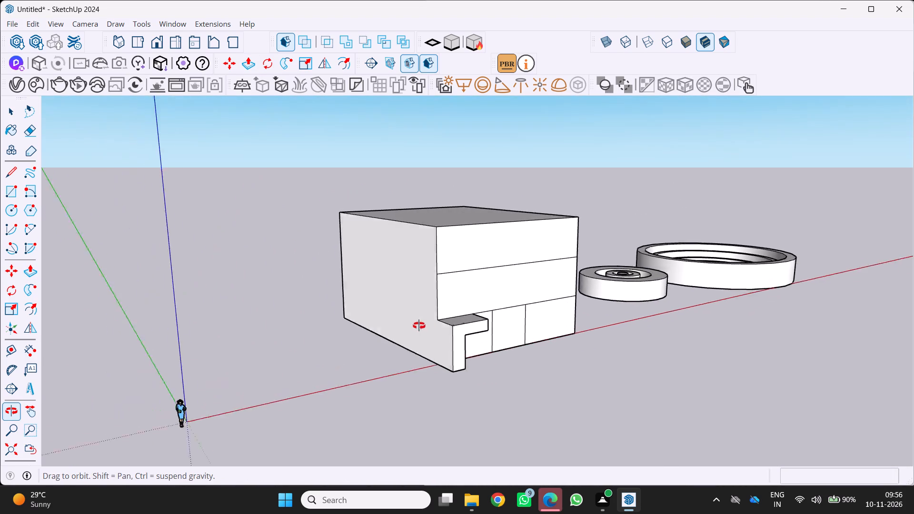
middle_click_drag(419, 326, 334, 339)
scroll(321, 333, "down", 3)
middle_click_drag(319, 333, 264, 321)
scroll(272, 324, "down", 1)
middle_click_drag(272, 325, 267, 325)
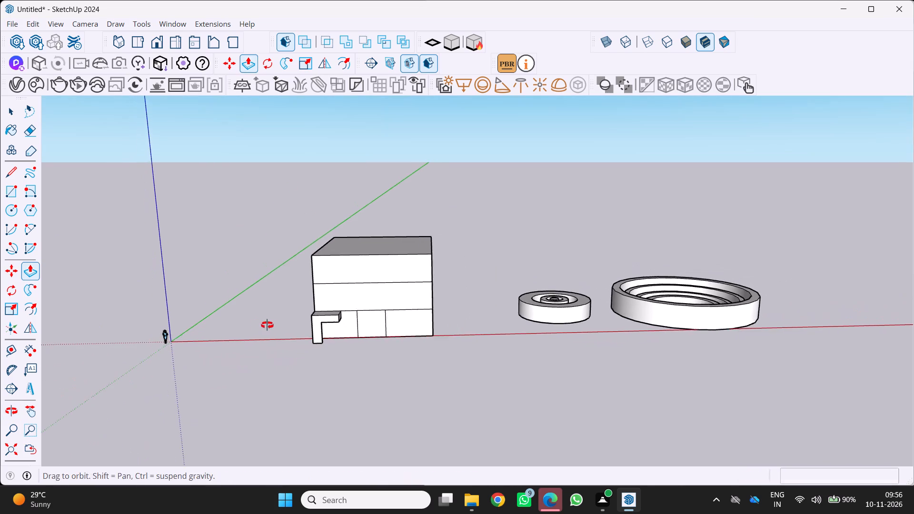
middle_click_drag(267, 325, 239, 338)
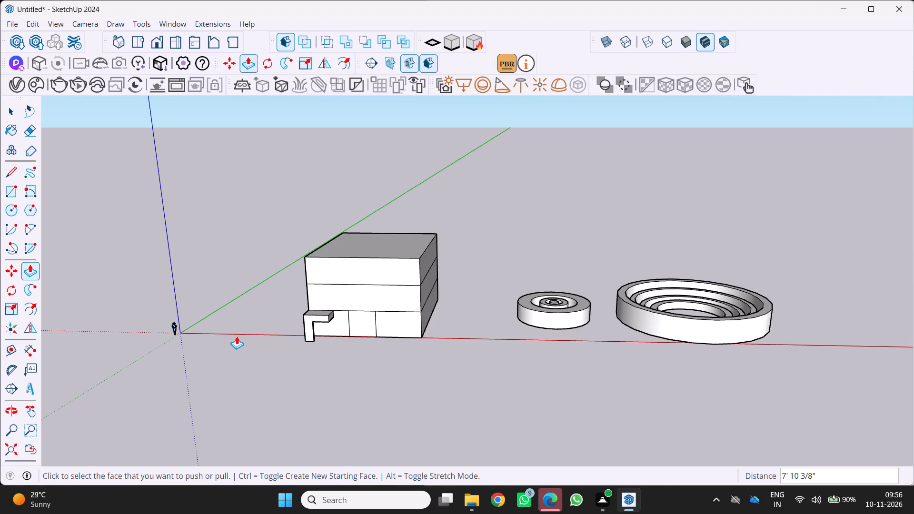
Examine the block's front face, L-shaped overhang and ground-floor division lines from close up and from farther away.
scroll(275, 362, "down", 1)
middle_click_drag(277, 363, 292, 307)
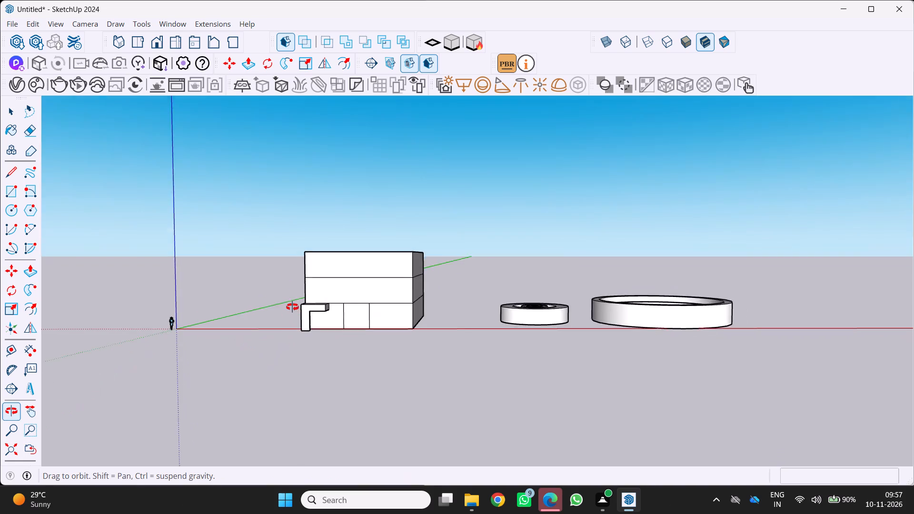
middle_click_drag(292, 307, 293, 304)
scroll(318, 317, "up", 5)
middle_click_drag(315, 327, 269, 347)
scroll(240, 349, "up", 3)
middle_click_drag(228, 341, 116, 348)
scroll(228, 341, "up", 1)
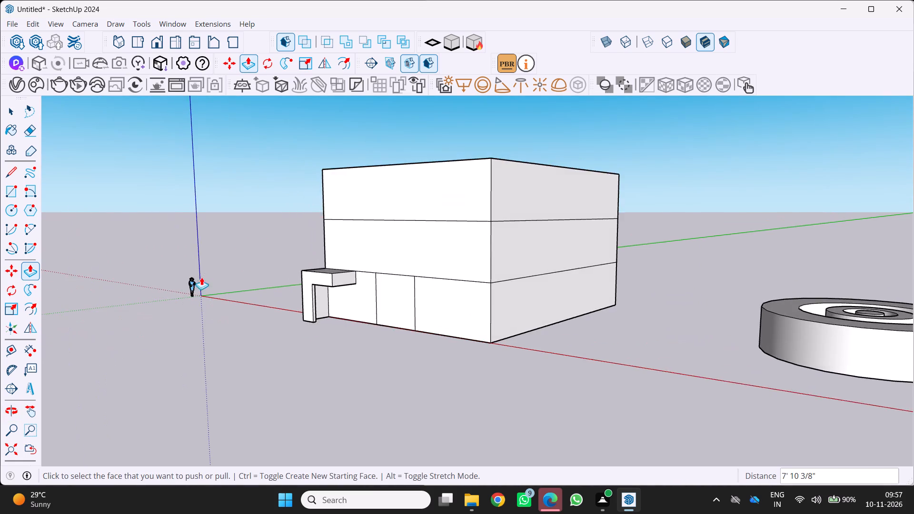
scroll(204, 273, "down", 3)
middle_click_drag(217, 274, 324, 299)
scroll(179, 342, "up", 5)
middle_click_drag(209, 302, 128, 321)
scroll(247, 267, "up", 2)
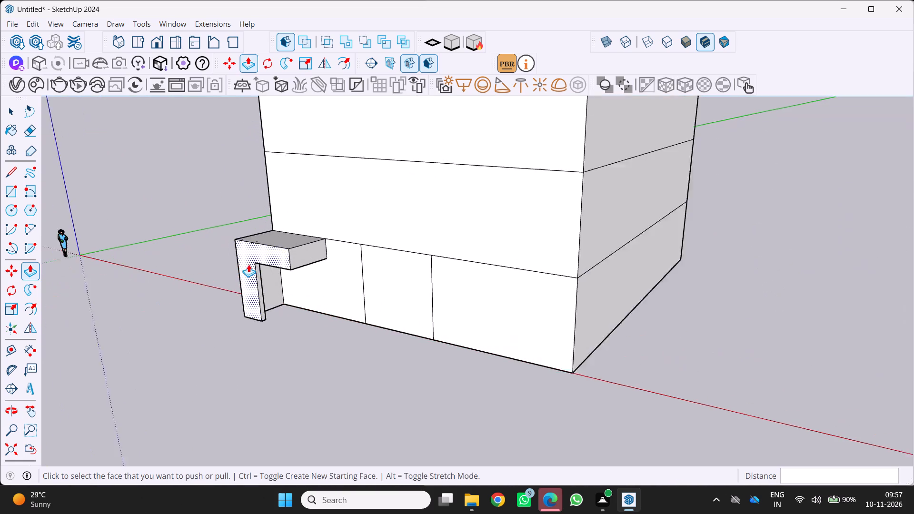
scroll(248, 264, "up", 3)
middle_click_drag(250, 265, 192, 300)
scroll(192, 301, "up", 1)
middle_click_drag(282, 345, 457, 325)
scroll(453, 326, "down", 7)
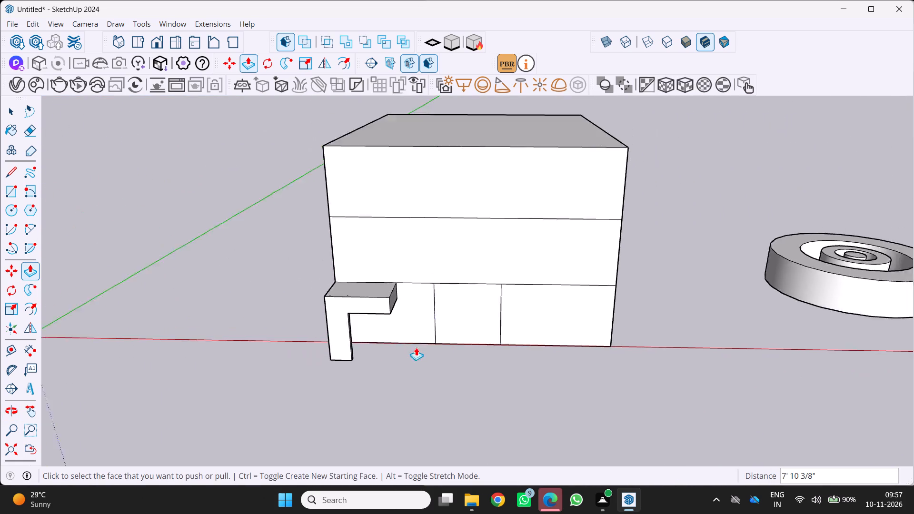
scroll(416, 347, "down", 1)
middle_click_drag(415, 346, 421, 316)
scroll(449, 399, "down", 2)
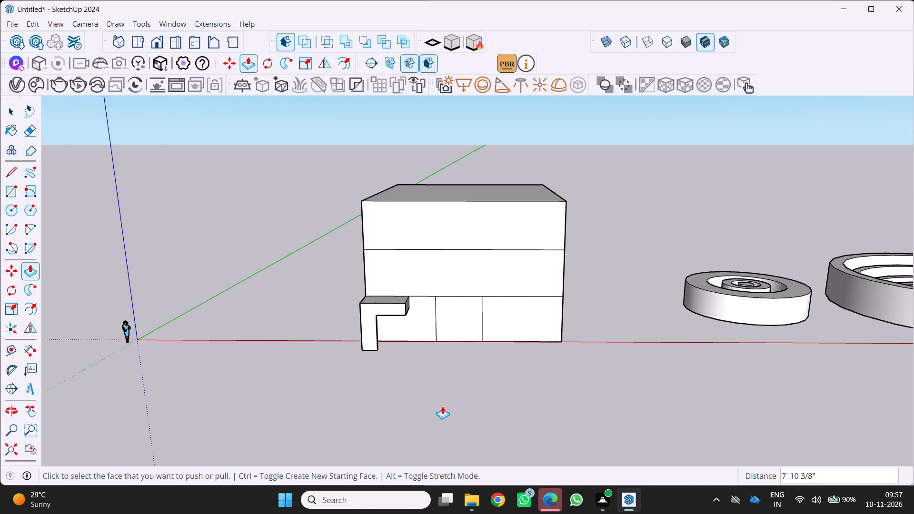
scroll(420, 399, "down", 3)
middle_click_drag(418, 399, 354, 410)
scroll(373, 401, "up", 2)
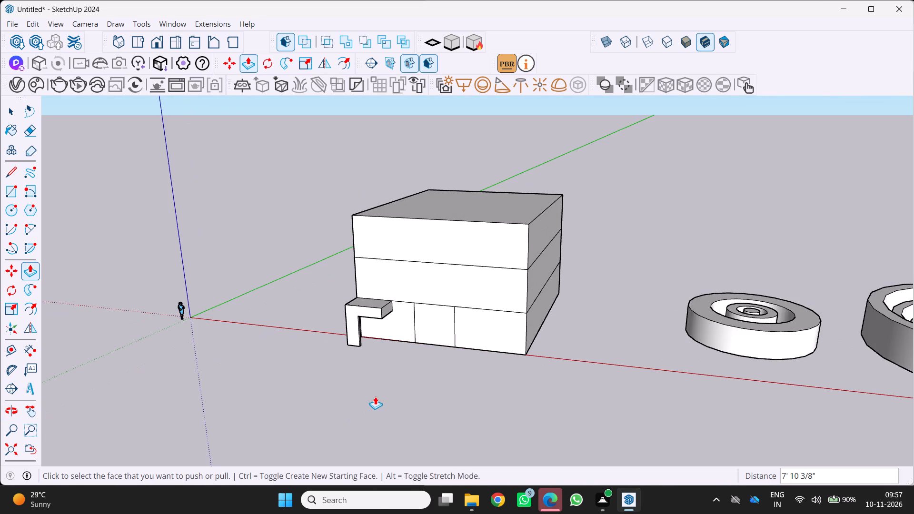
middle_click_drag(382, 400, 352, 413)
scroll(352, 413, "up", 2)
middle_click_drag(379, 418, 343, 413)
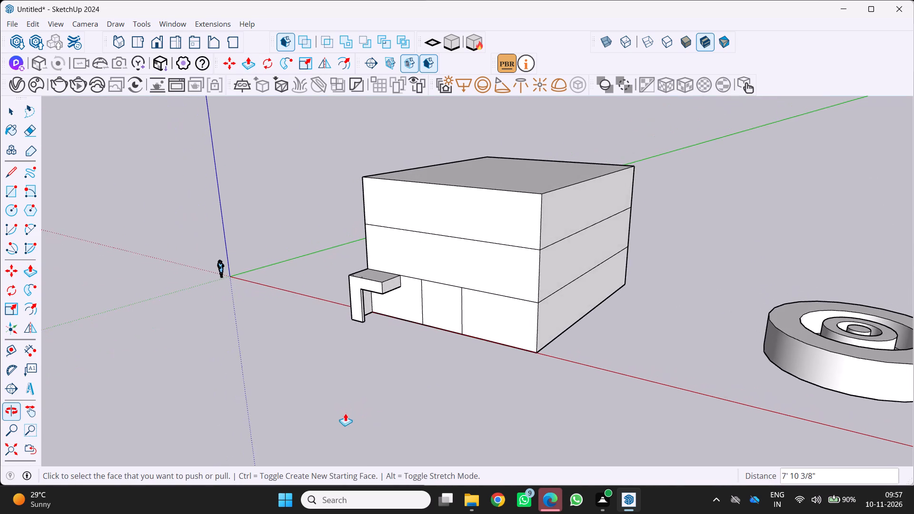
scroll(347, 409, "down", 1)
middle_click_drag(347, 409, 460, 402)
scroll(451, 400, "down", 6)
middle_click_drag(377, 414, 401, 386)
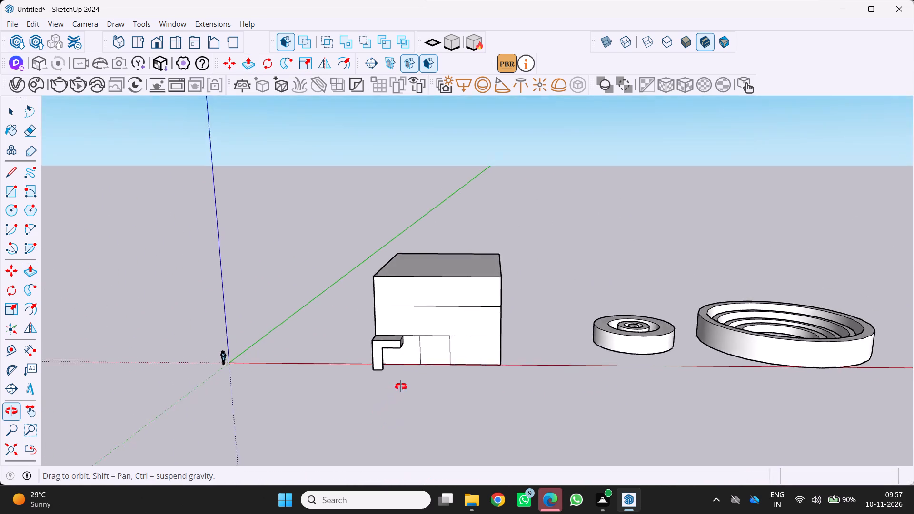
middle_click_drag(401, 386, 427, 366)
scroll(404, 377, "up", 3)
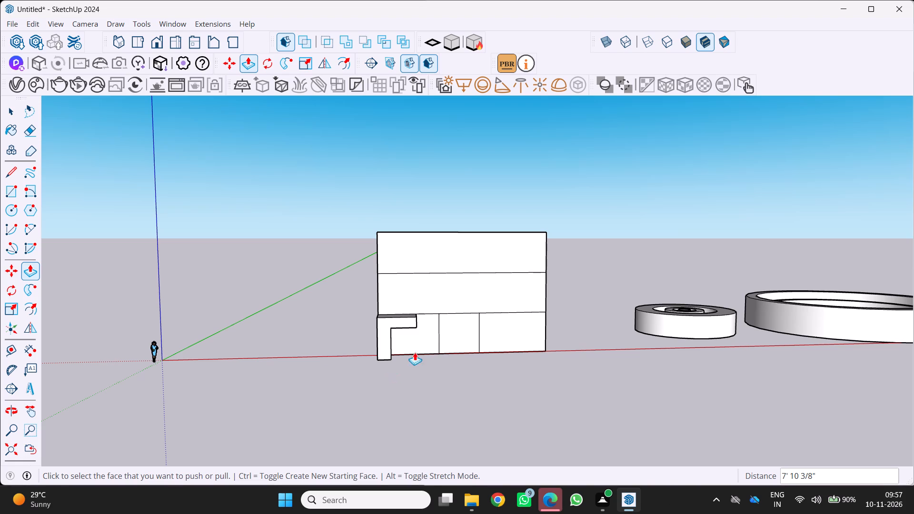
Examine the block's front corner and side faces, along with the arrangement of both circular forms beside it.
scroll(393, 357, "down", 2)
middle_click_drag(381, 377, 227, 412)
scroll(226, 412, "up", 1)
scroll(271, 351, "up", 3)
middle_click_drag(267, 342, 131, 367)
scroll(246, 349, "up", 1)
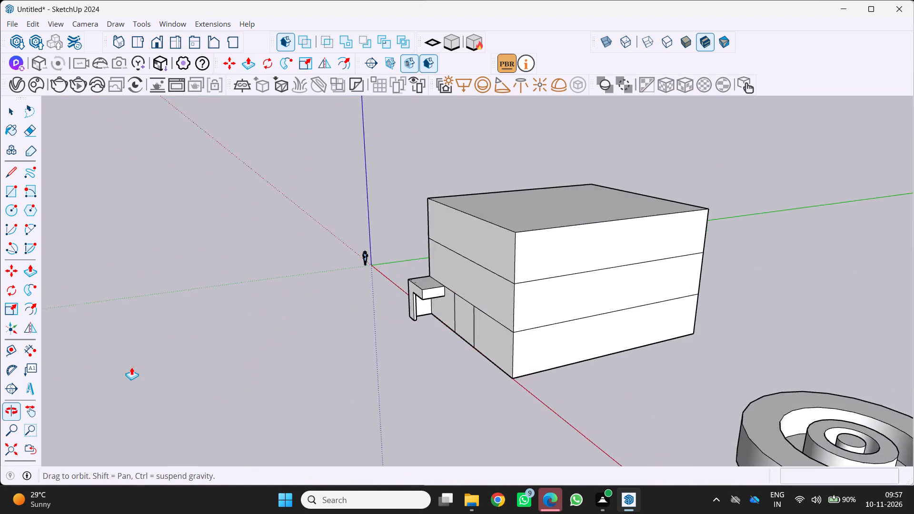
scroll(208, 344, "down", 5)
middle_click_drag(231, 358, 493, 346)
scroll(208, 404, "down", 6)
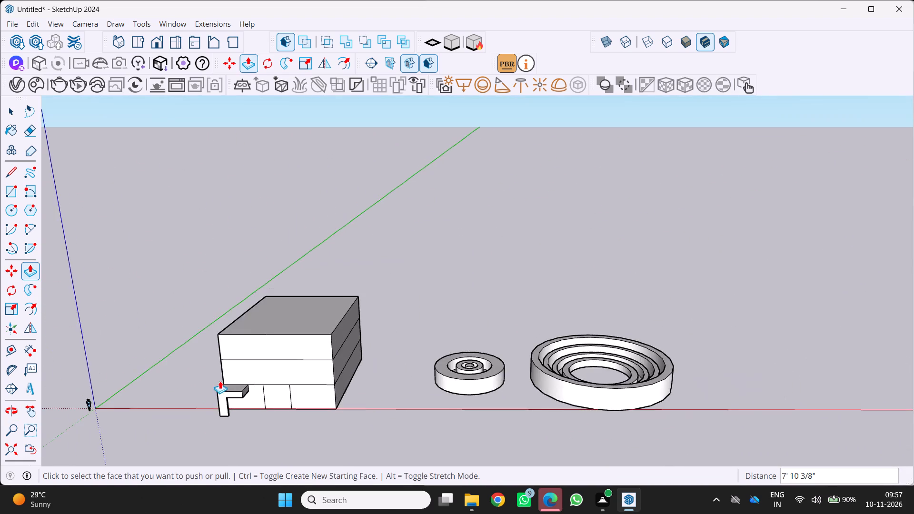
scroll(220, 381, "down", 3)
scroll(181, 413, "up", 1)
middle_click_drag(181, 413, 178, 346)
scroll(187, 398, "up", 5)
middle_click_drag(197, 414, 139, 385)
scroll(197, 384, "up", 4)
middle_click_drag(201, 395, 157, 423)
scroll(223, 385, "up", 4)
middle_click_drag(220, 376, 114, 407)
scroll(455, 371, "up", 2)
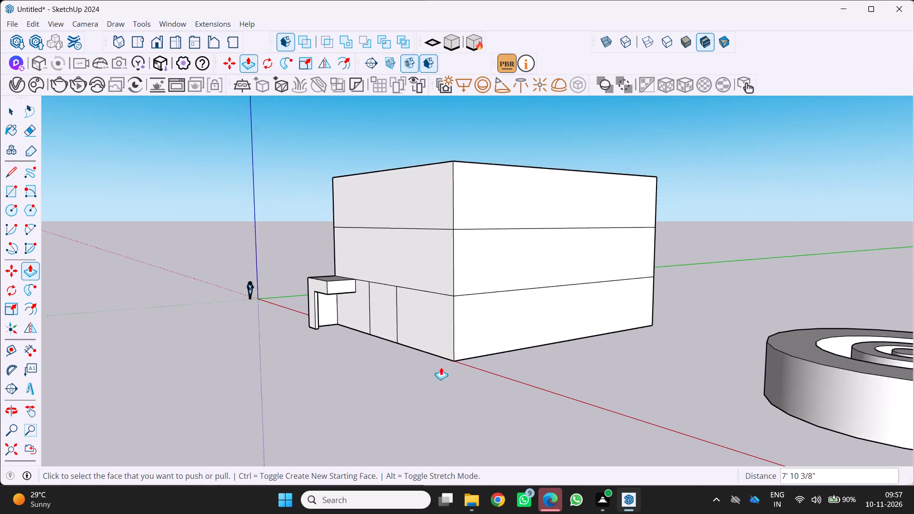
scroll(441, 367, "up", 1)
scroll(362, 376, "down", 3)
middle_click_drag(369, 376, 576, 333)
scroll(521, 364, "down", 5)
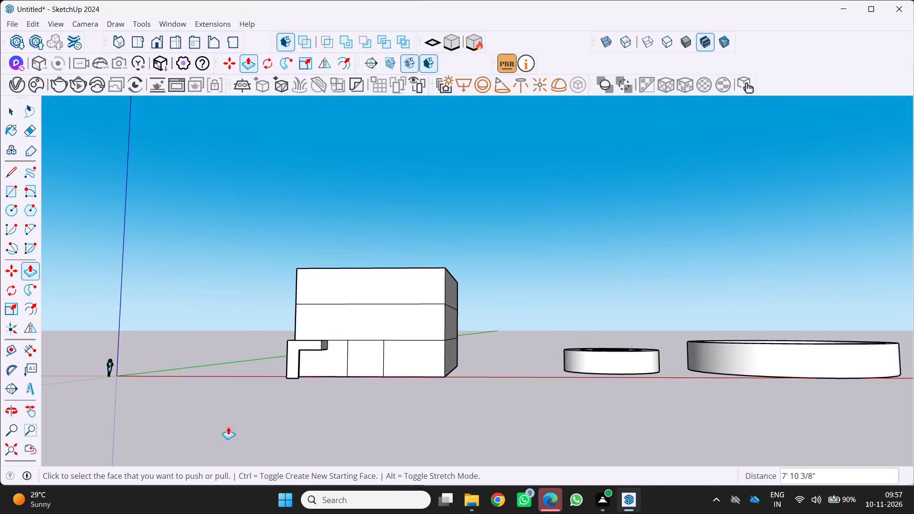
middle_click_drag(153, 375, 268, 385)
scroll(279, 376, "down", 6)
middle_click_drag(270, 380, 176, 412)
Push/pull the innermost ring of the larger circular form up 9' 2 13/16".
middle_click_drag(479, 417, 339, 495)
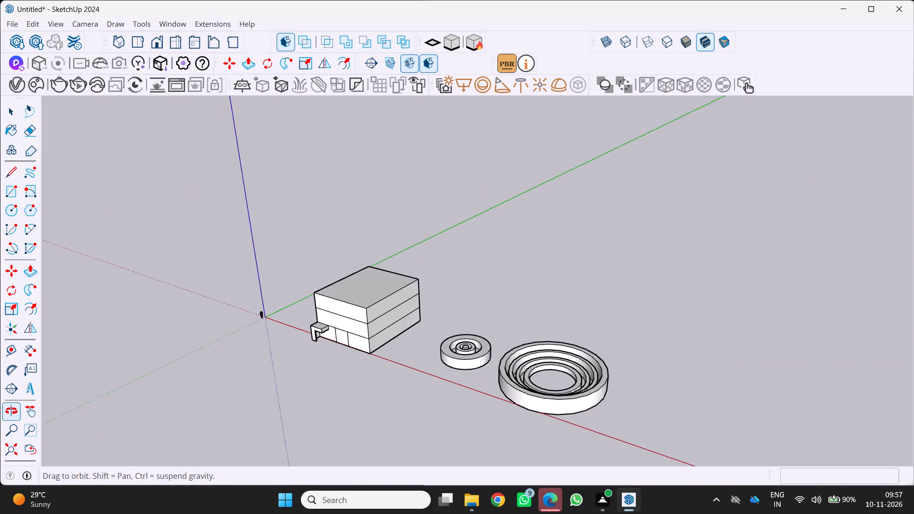
scroll(559, 372, "up", 10)
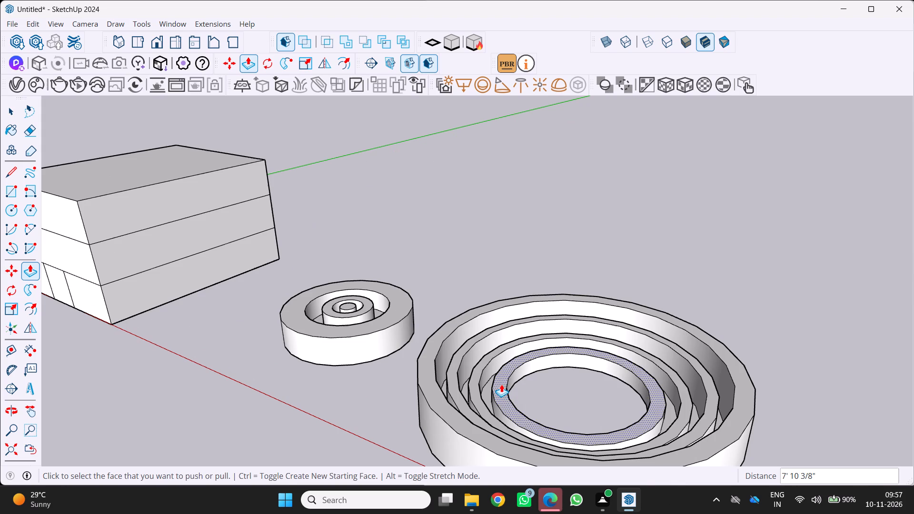
left_click_drag(501, 384, 517, 349)
scroll(492, 384, "down", 1)
middle_click_drag(491, 388, 564, 380)
scroll(519, 393, "up", 4)
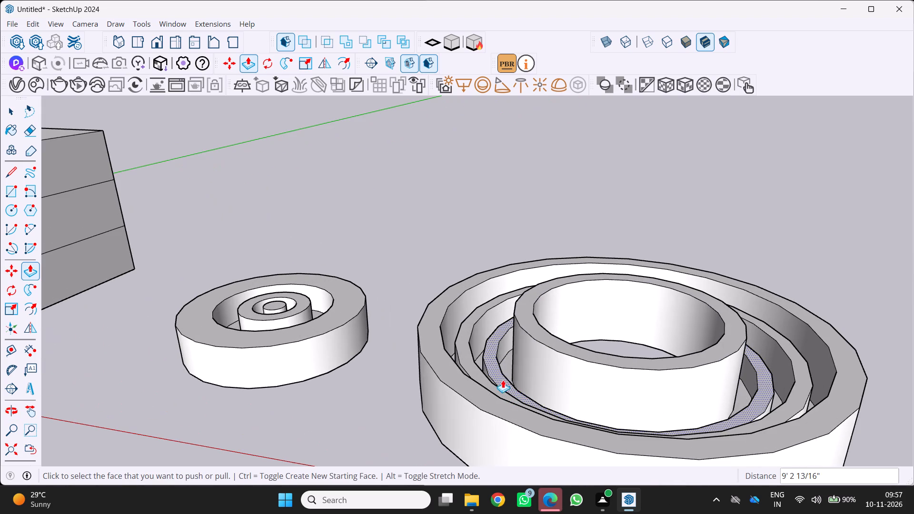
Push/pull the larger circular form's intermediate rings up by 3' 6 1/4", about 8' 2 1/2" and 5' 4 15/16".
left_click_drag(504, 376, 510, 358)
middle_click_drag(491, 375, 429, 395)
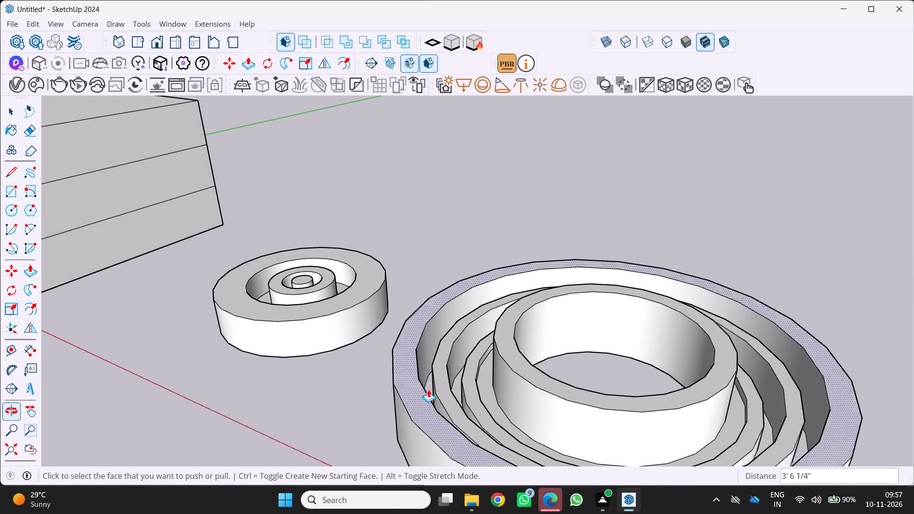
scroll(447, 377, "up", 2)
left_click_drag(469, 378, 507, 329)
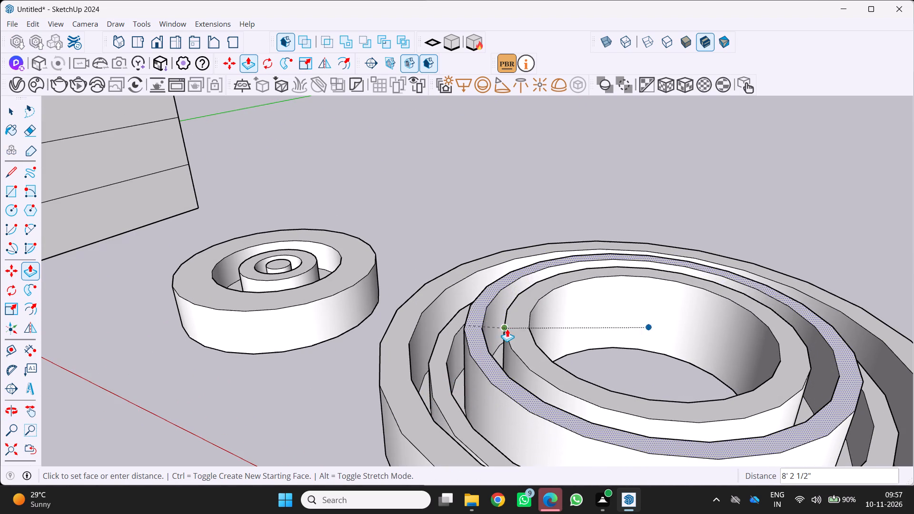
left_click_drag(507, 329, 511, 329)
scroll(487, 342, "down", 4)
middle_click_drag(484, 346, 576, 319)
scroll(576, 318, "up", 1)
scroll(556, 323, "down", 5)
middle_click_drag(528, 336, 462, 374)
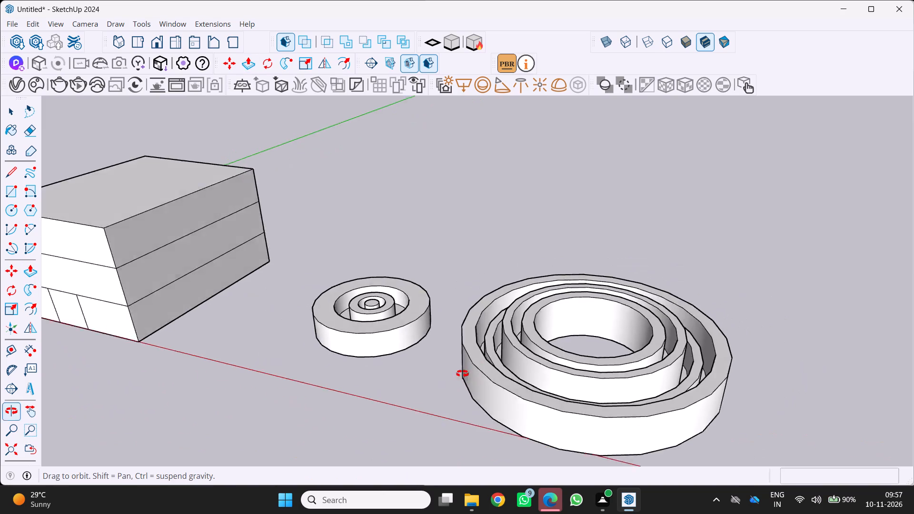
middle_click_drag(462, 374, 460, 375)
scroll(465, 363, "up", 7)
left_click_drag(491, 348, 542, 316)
Examine the stepped rings of the larger circular form together with the smaller form and the three-storey block.
scroll(533, 317, "down", 10)
middle_click_drag(509, 336, 605, 330)
scroll(522, 355, "down", 5)
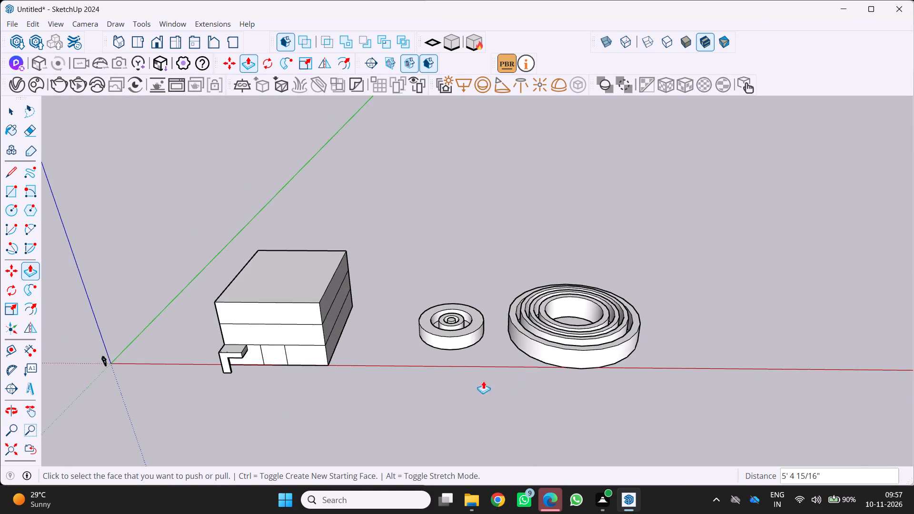
scroll(447, 403, "down", 3)
middle_click_drag(446, 405, 506, 324)
scroll(480, 418, "up", 3)
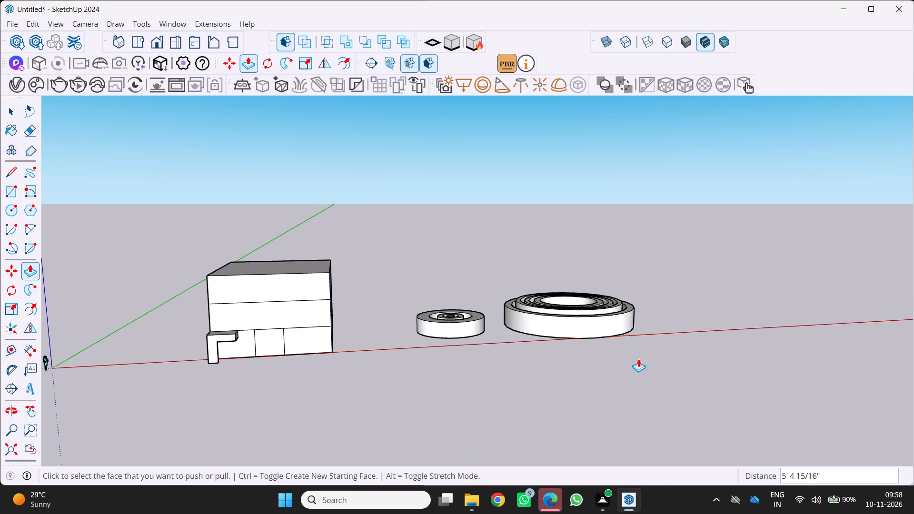
scroll(608, 374, "down", 3)
middle_click_drag(550, 366, 504, 374)
scroll(440, 372, "up", 2)
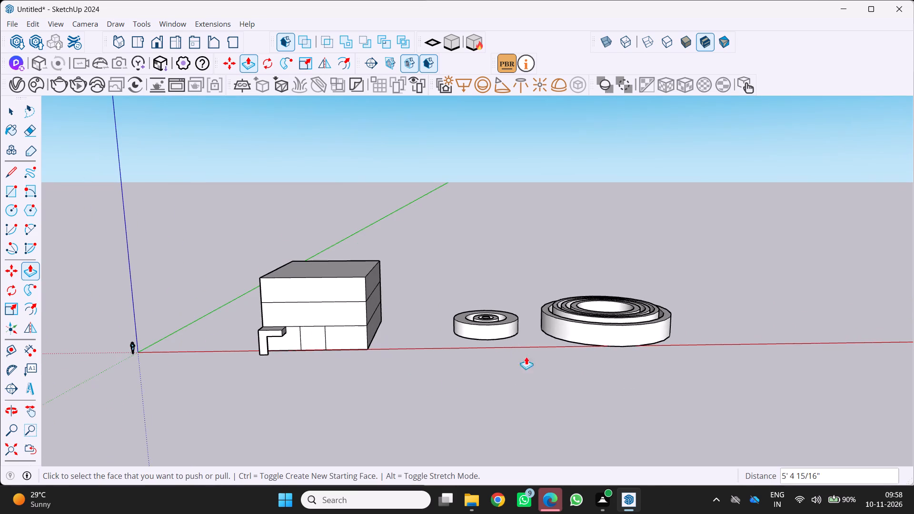
scroll(471, 368, "down", 4)
middle_click_drag(493, 348, 569, 320)
scroll(465, 358, "down", 3)
scroll(357, 364, "up", 10)
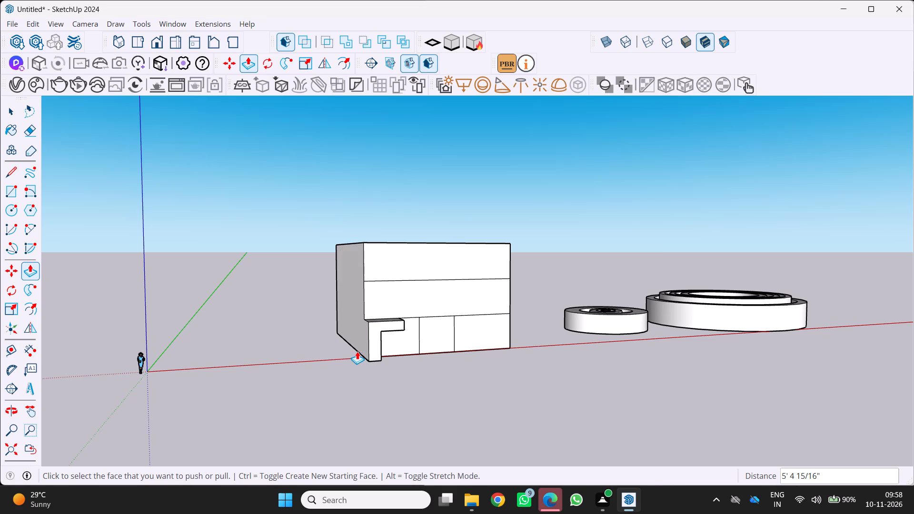
Examine the block's front face, overhang, ground-floor divisions and side from low and raised viewpoints.
scroll(510, 333, "down", 2)
middle_click_drag(481, 353, 387, 375)
scroll(357, 335, "up", 3)
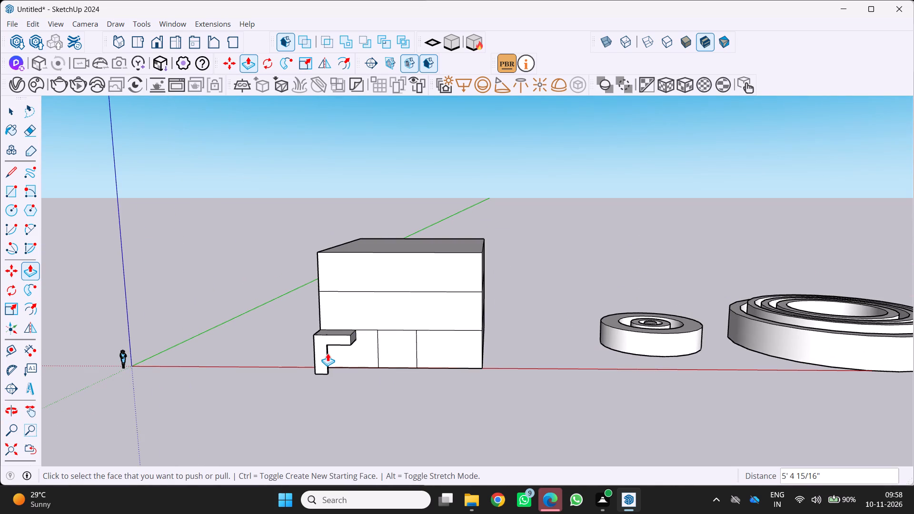
scroll(389, 422, "down", 2)
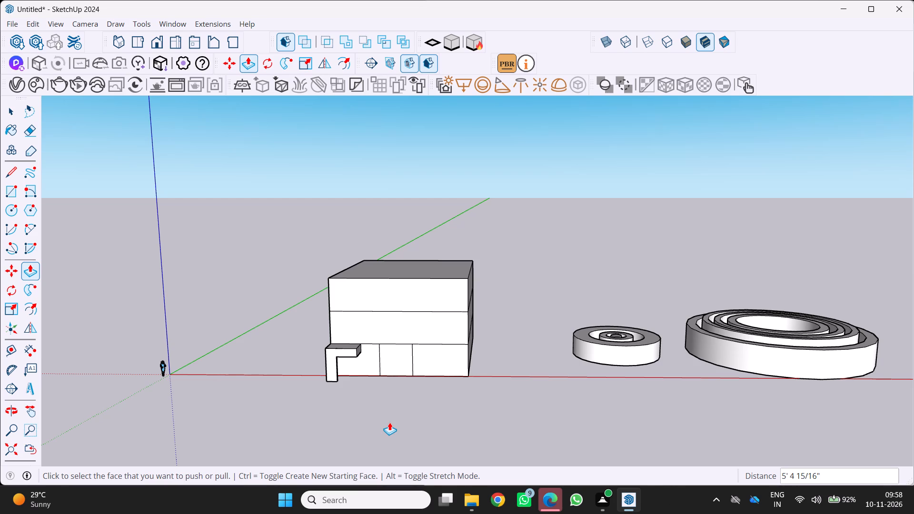
scroll(487, 414, "down", 1)
middle_click_drag(488, 414, 482, 415)
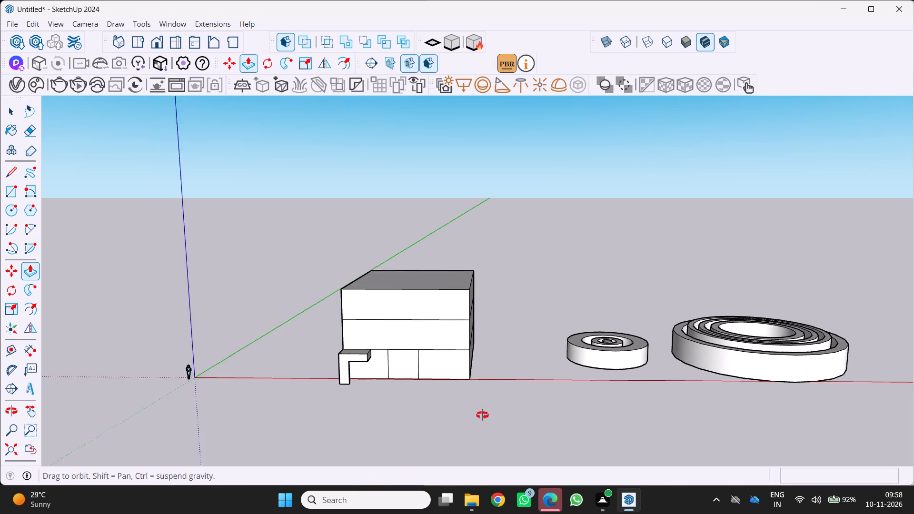
middle_click_drag(482, 415, 389, 417)
scroll(371, 399, "up", 4)
middle_click_drag(364, 376, 319, 397)
scroll(318, 397, "up", 1)
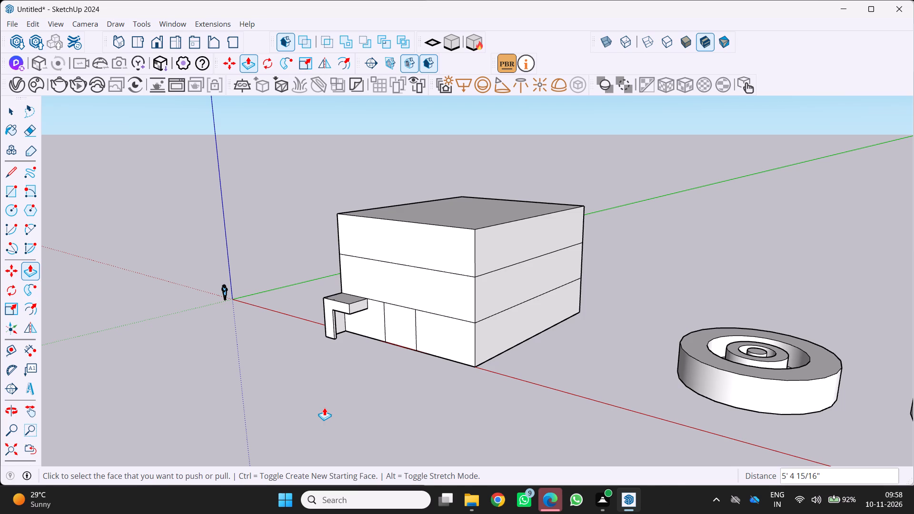
middle_click_drag(340, 385, 416, 393)
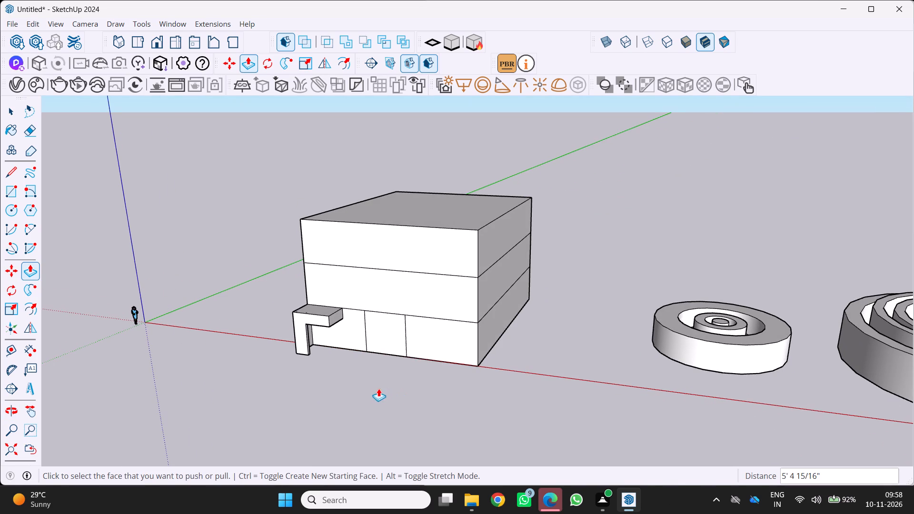
middle_click_drag(412, 409, 439, 406)
scroll(289, 296, "up", 2)
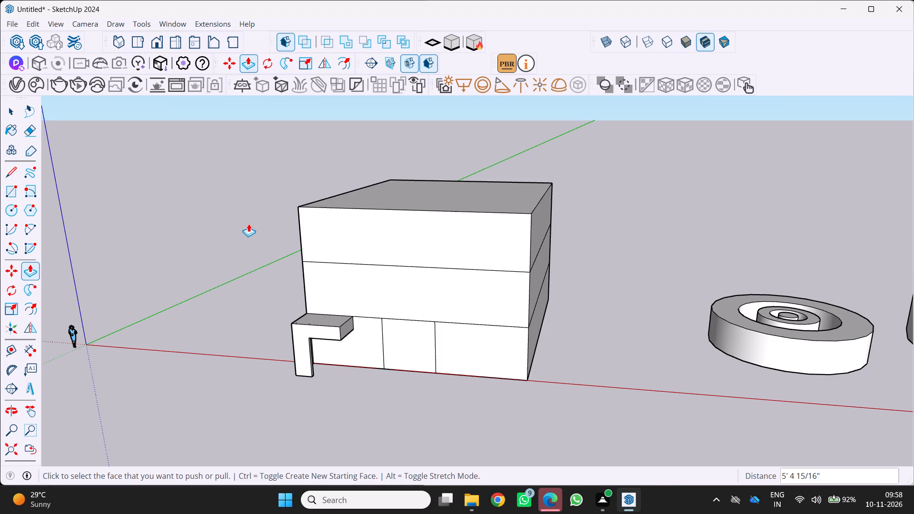
scroll(295, 263, "down", 3)
middle_click(420, 308)
scroll(341, 341, "up", 2)
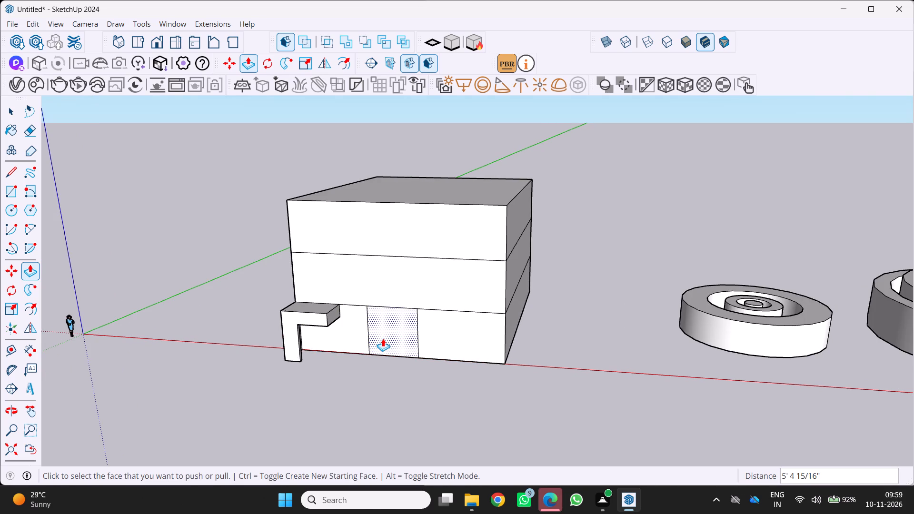
key("Escape")
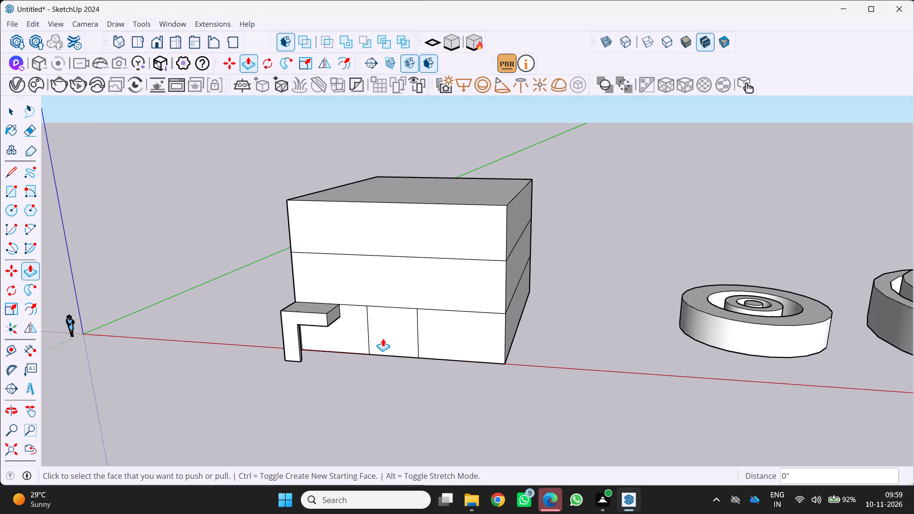
Examine the block and both circular forms from several angles, comparing their heights and arrangement.
middle_click_drag(399, 365, 347, 378)
scroll(351, 377, "down", 4)
middle_click_drag(347, 375, 449, 353)
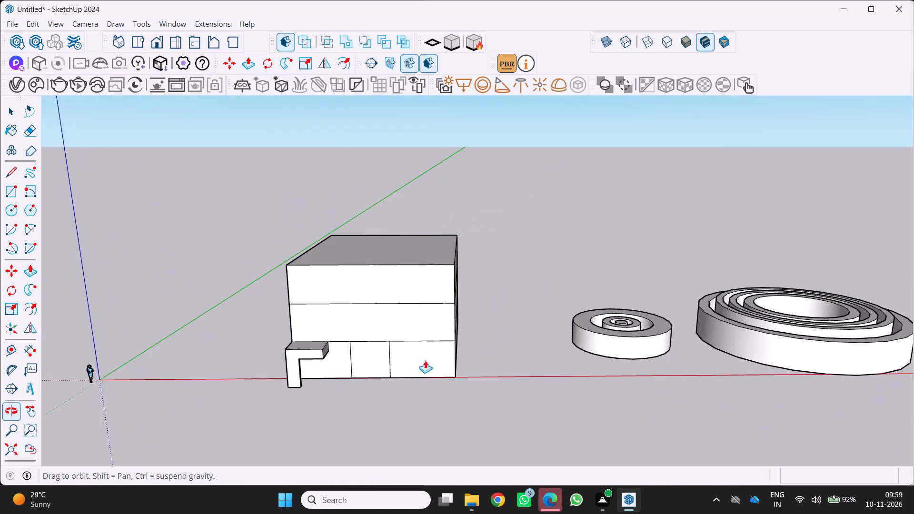
scroll(309, 395, "up", 3)
middle_click_drag(312, 392, 481, 393)
middle_click_drag(375, 399, 278, 381)
scroll(275, 373, "down", 1)
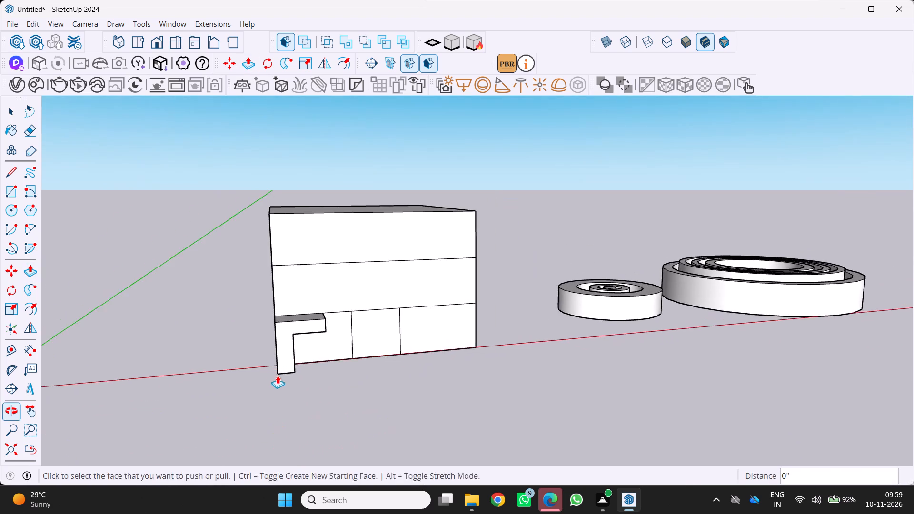
scroll(278, 376, "down", 1)
middle_click_drag(278, 377, 194, 414)
middle_click_drag(225, 406, 137, 430)
scroll(246, 415, "up", 1)
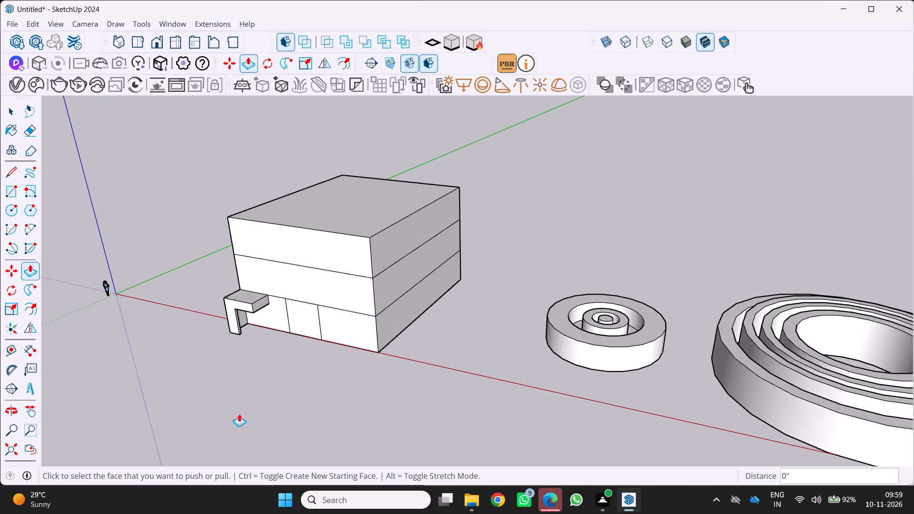
scroll(238, 414, "down", 4)
middle_click_drag(237, 414, 274, 396)
scroll(237, 413, "up", 1)
scroll(277, 398, "down", 2)
middle_click_drag(277, 398, 335, 383)
scroll(518, 372, "up", 1)
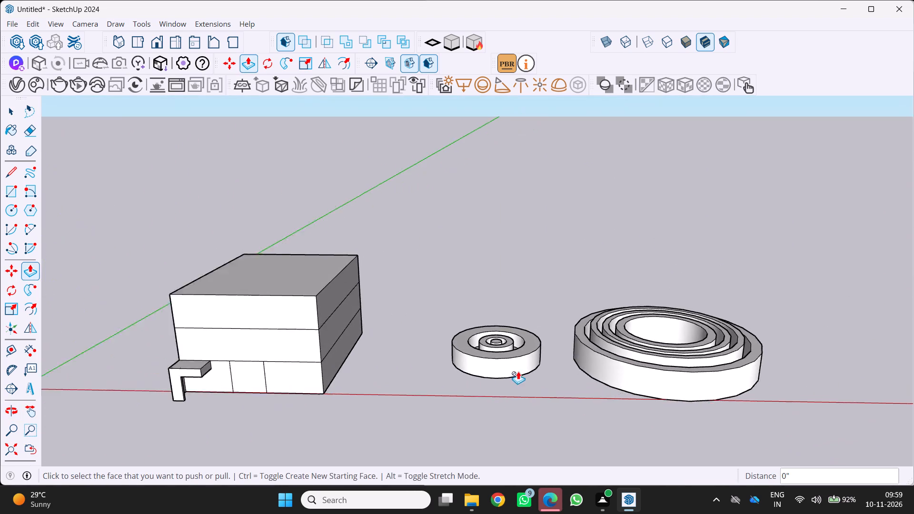
scroll(518, 371, "up", 2)
middle_click_drag(759, 391, 684, 359)
scroll(661, 361, "down", 5)
middle_click_drag(638, 382, 626, 395)
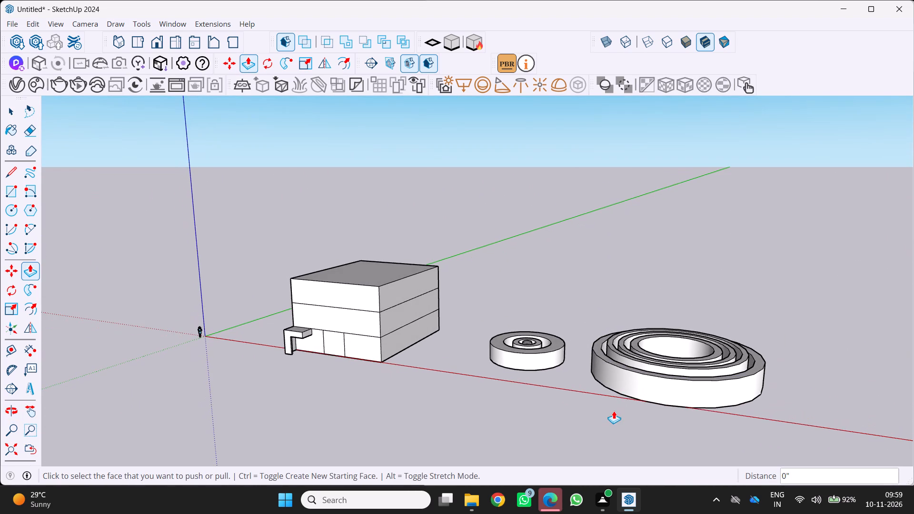
Erase the raised walls of the larger circular form's rings down to the flat rings at its base.
key("e")
scroll(704, 392, "up", 1)
middle_click_drag(700, 394, 676, 426)
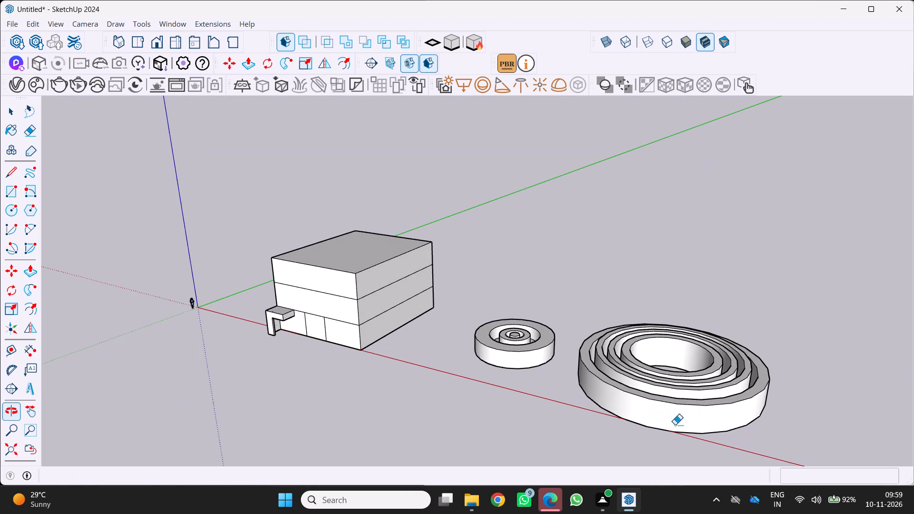
left_click_drag(675, 407, 684, 398)
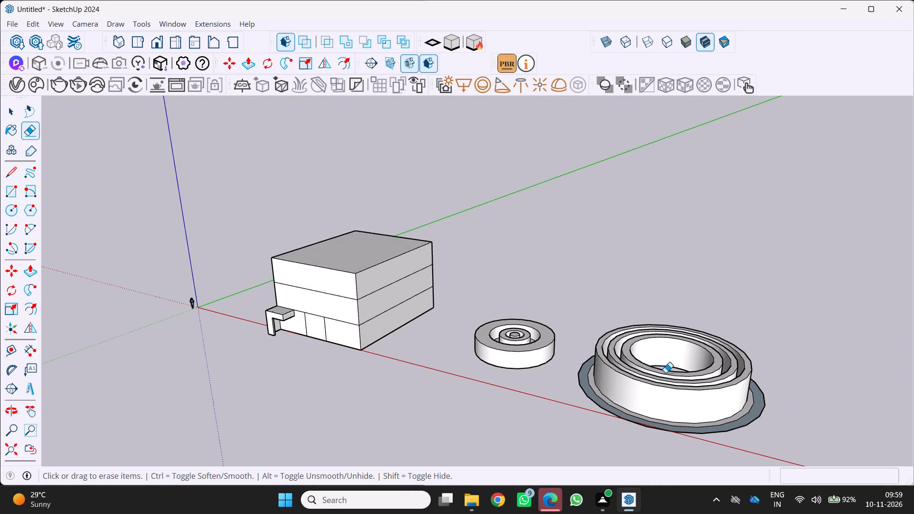
left_click_drag(666, 373, 656, 376)
left_click_drag(645, 381, 672, 366)
Examine the larger circular form's flat base rings for leftover edges and faces from several angles.
middle_click_drag(614, 405, 612, 405)
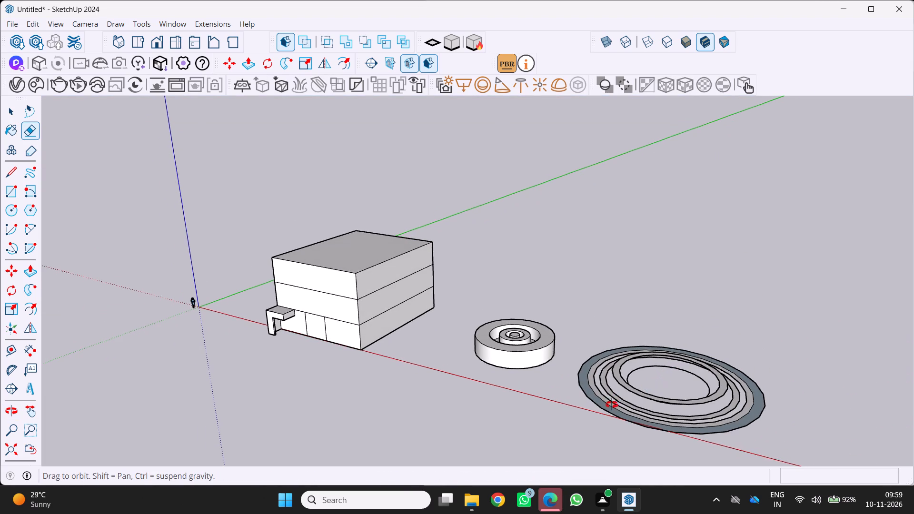
middle_click_drag(612, 405, 650, 359)
scroll(602, 388, "up", 3)
middle_click_drag(595, 388, 505, 419)
scroll(506, 419, "up", 1)
scroll(643, 426, "up", 1)
middle_click_drag(642, 423, 646, 416)
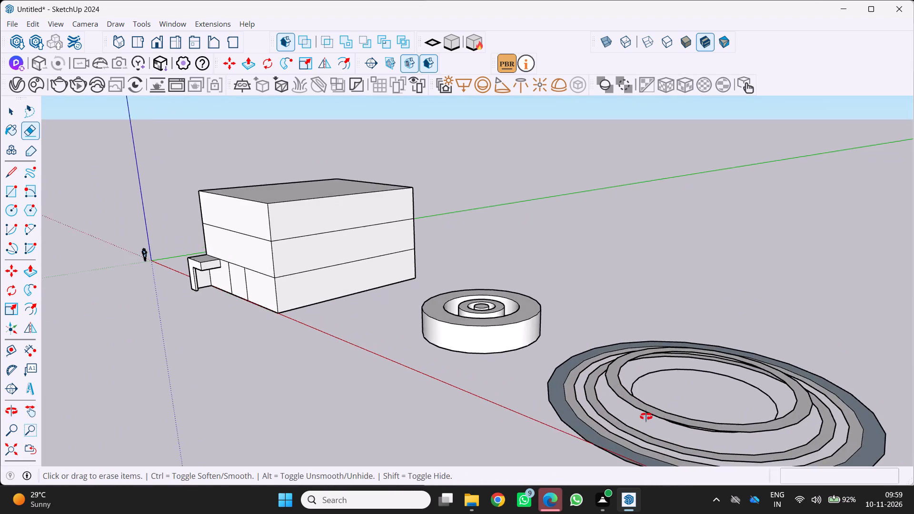
scroll(646, 416, "up", 1)
middle_click_drag(646, 416, 680, 371)
scroll(669, 371, "down", 5)
middle_click_drag(658, 376, 624, 413)
scroll(645, 423, "up", 3)
middle_click_drag(646, 423, 629, 446)
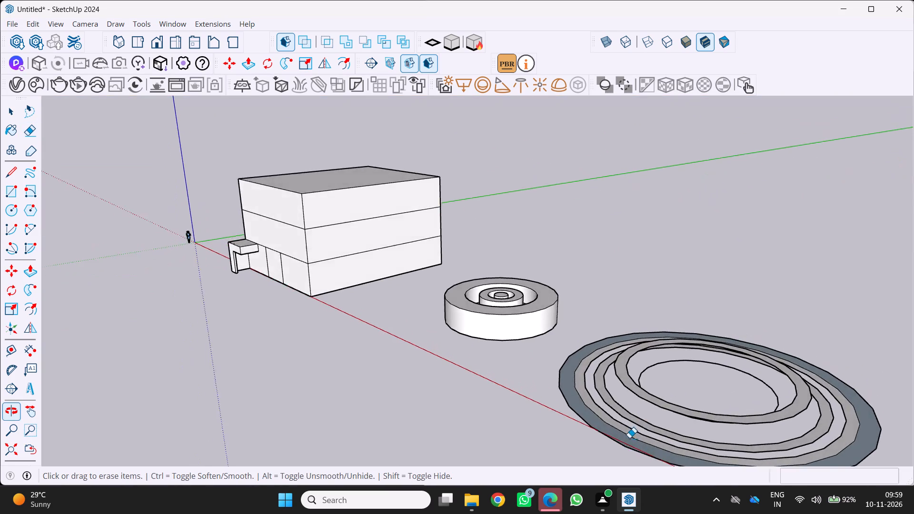
scroll(640, 425, "up", 3)
scroll(634, 420, "down", 10)
scroll(751, 461, "up", 3)
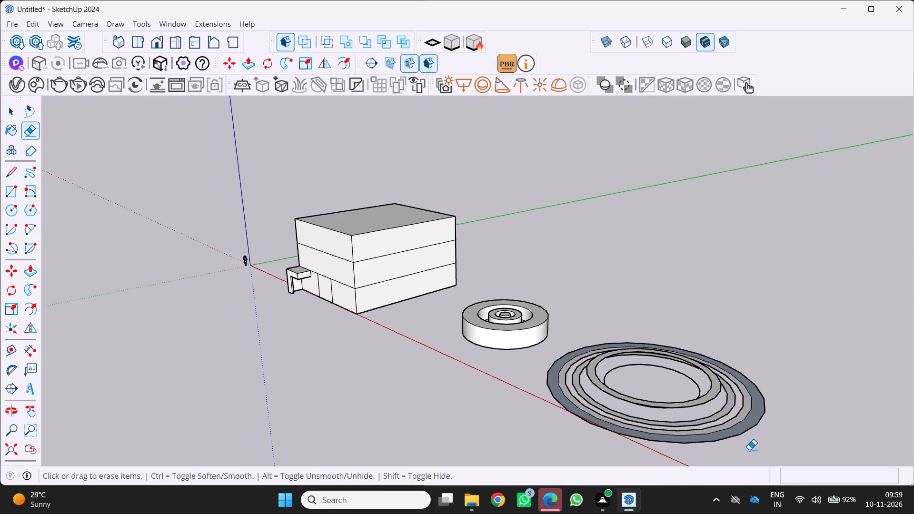
Push/pull the outermost ring of the larger circular form up 12' 6 5/8".
key("p")
scroll(695, 406, "down", 3)
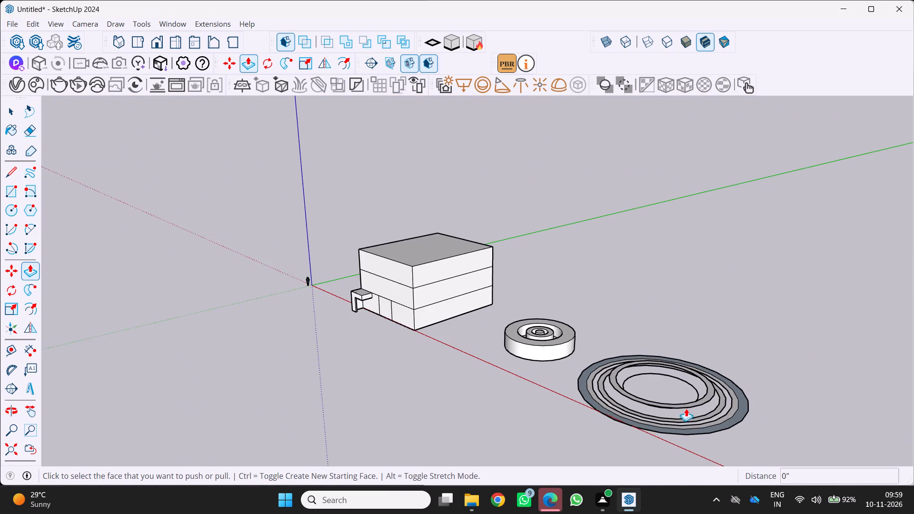
scroll(684, 411, "up", 6)
middle_click_drag(669, 433, 653, 455)
scroll(611, 388, "down", 10)
scroll(587, 405, "up", 4)
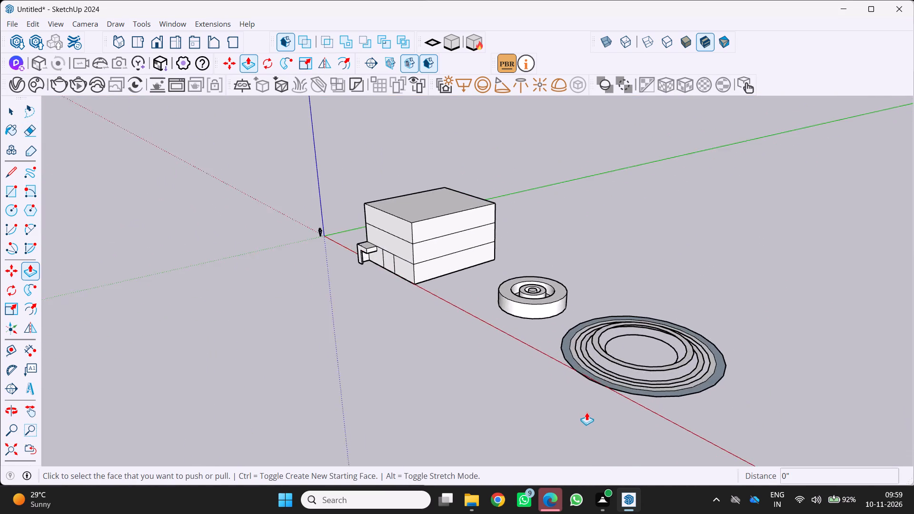
scroll(586, 412, "up", 4)
middle_click_drag(588, 411, 626, 428)
scroll(550, 356, "up", 4)
left_click_drag(588, 325, 589, 325)
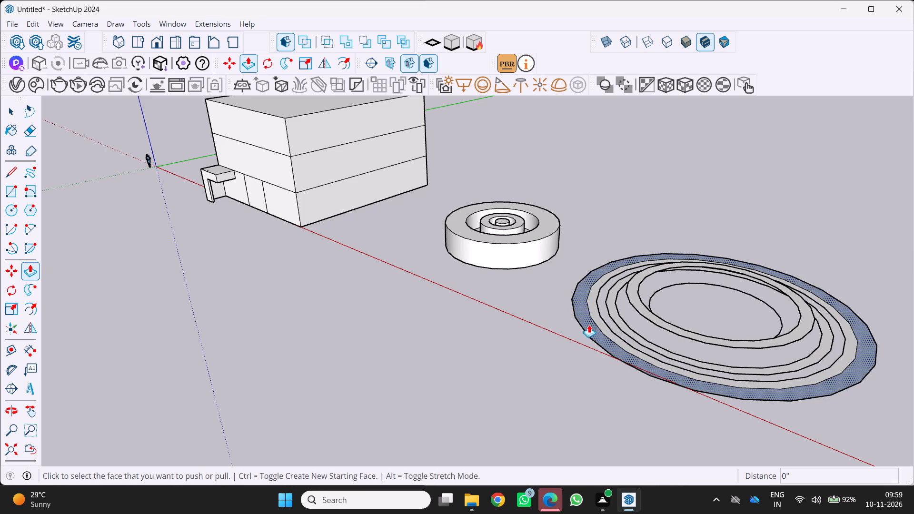
left_click_drag(589, 325, 619, 290)
scroll(581, 295, "down", 3)
middle_click_drag(580, 297, 566, 307)
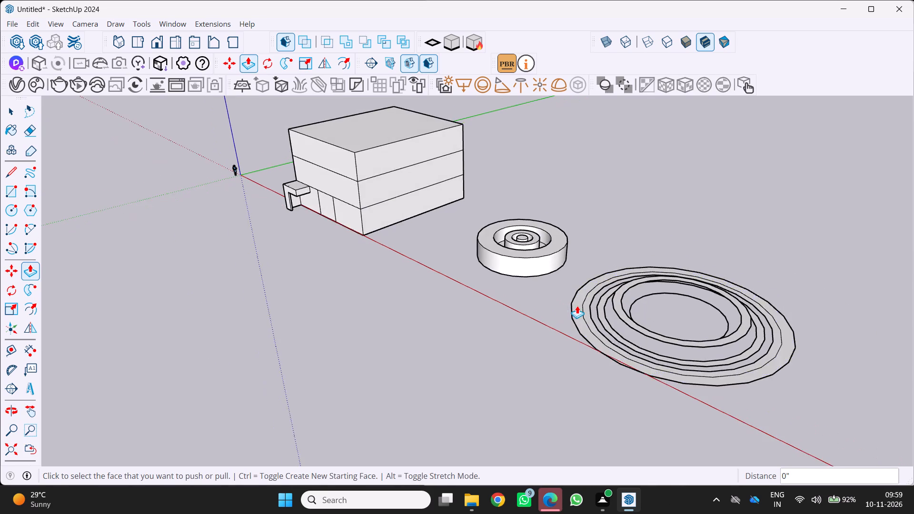
scroll(577, 306, "up", 2)
left_click_drag(579, 311, 602, 276)
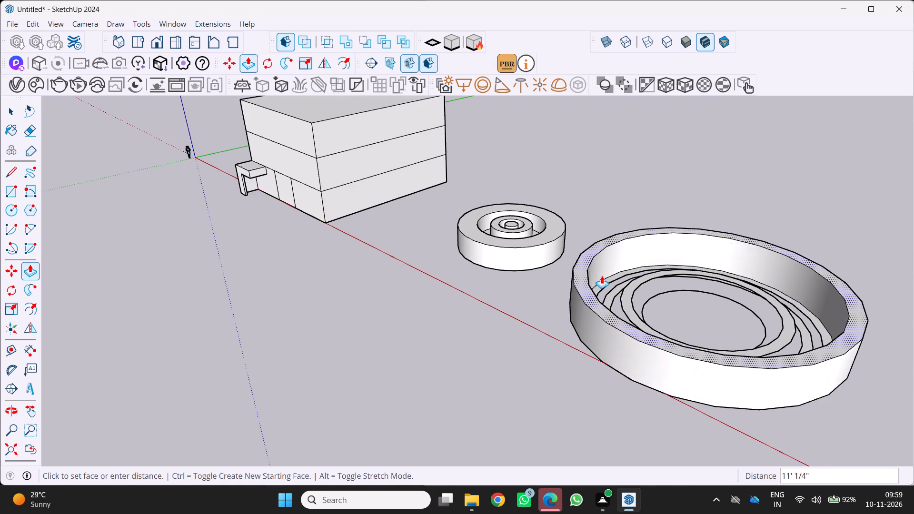
left_click_drag(602, 276, 604, 273)
Push/pull the ring just inside the outermost ring up to a lower height than the outer wall.
scroll(596, 297, "up", 1)
middle_click_drag(596, 297, 518, 345)
scroll(564, 339, "up", 2)
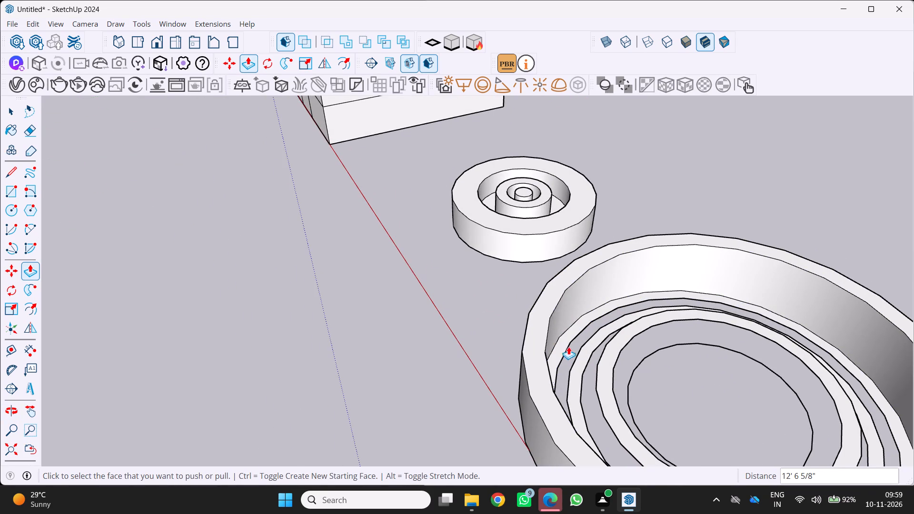
left_click_drag(566, 340, 575, 311)
Push/pull the third ring inward of the larger circular form up about 3' 6 9/16".
scroll(576, 319, "down", 3)
middle_click_drag(578, 321, 618, 307)
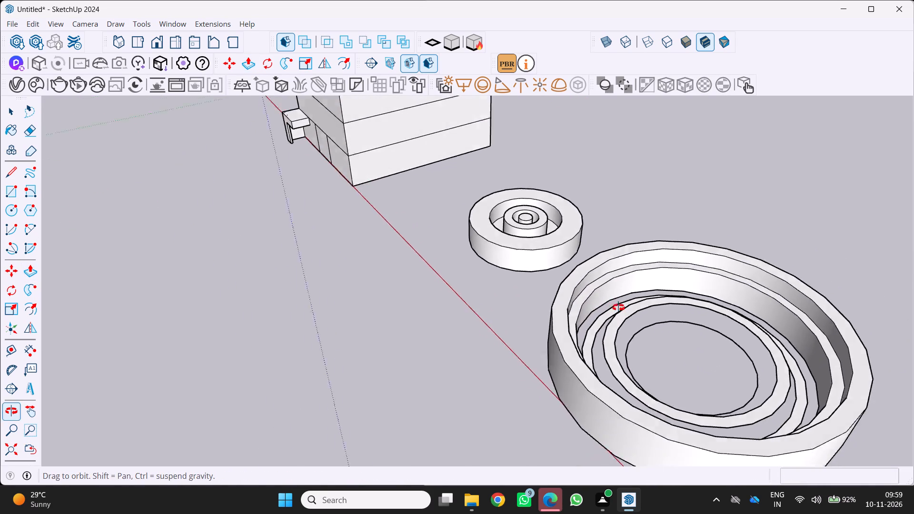
middle_click_drag(618, 307, 623, 307)
scroll(607, 325, "up", 7)
left_click_drag(585, 325, 599, 304)
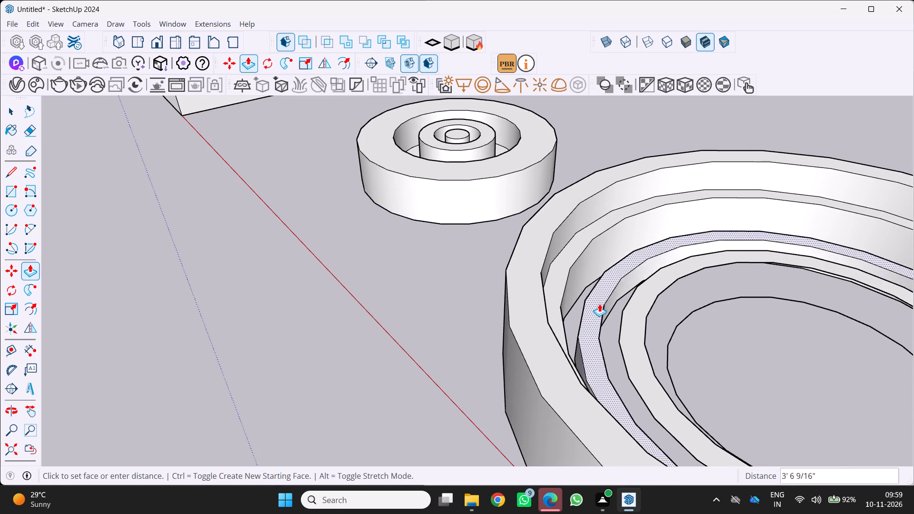
left_click_drag(599, 304, 600, 300)
Push/pull the fourth ring inward of the larger circular form up about 1' 8 7/8".
scroll(606, 305, "down", 5)
scroll(623, 311, "up", 1)
left_click_drag(624, 311, 623, 303)
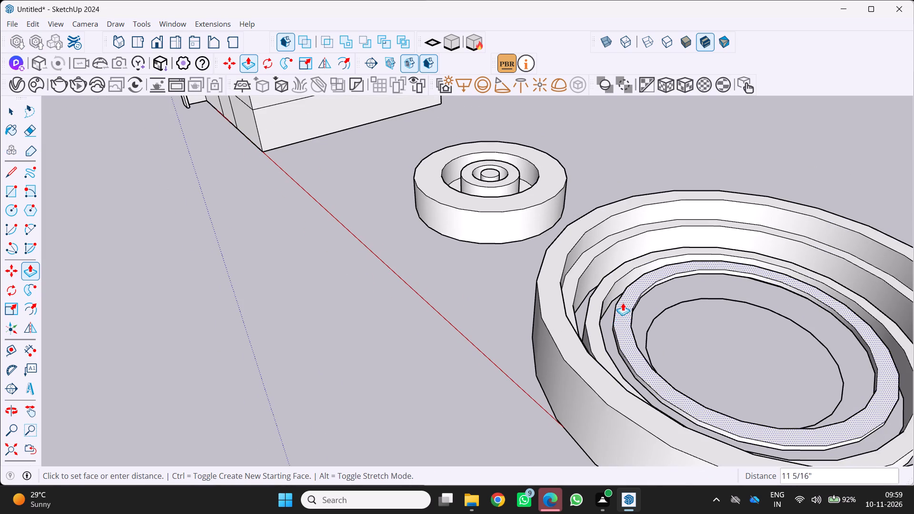
left_click_drag(623, 303, 622, 303)
Examine the stepped ring heights of both circular forms alongside the three-storey block from several angles and distances.
scroll(609, 327, "down", 3)
middle_click_drag(610, 329, 648, 318)
scroll(649, 318, "up", 5)
middle_click_drag(658, 335, 654, 341)
scroll(626, 325, "down", 2)
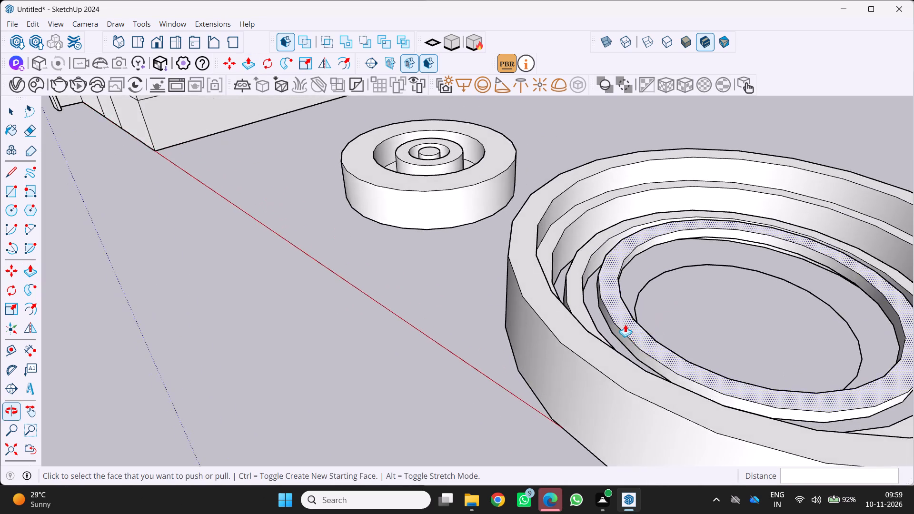
scroll(625, 324, "down", 10)
middle_click_drag(616, 315, 528, 309)
scroll(615, 315, "up", 2)
scroll(540, 296, "down", 7)
middle_click_drag(550, 293, 660, 270)
scroll(550, 293, "up", 3)
middle_click_drag(567, 299, 638, 282)
scroll(638, 282, "up", 5)
middle_click_drag(505, 296, 545, 327)
scroll(569, 334, "down", 7)
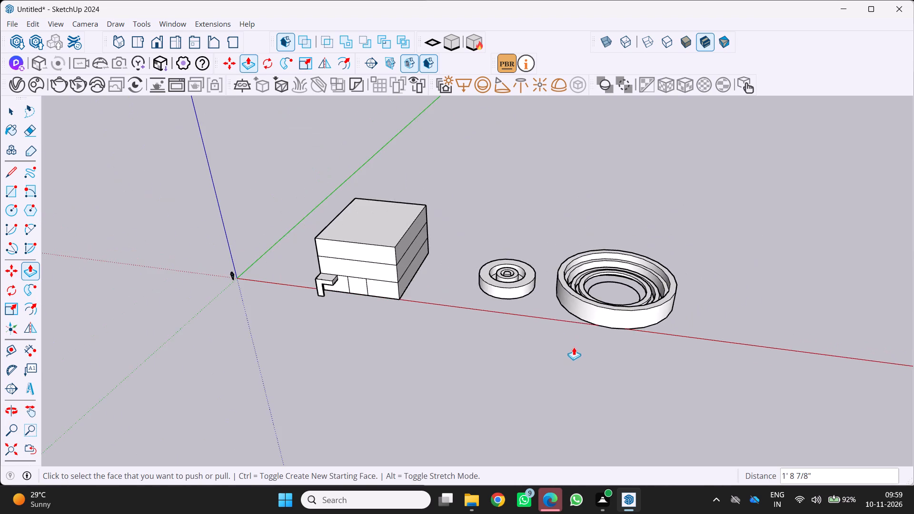
middle_click_drag(625, 354, 513, 366)
scroll(530, 348, "down", 6)
middle_click_drag(528, 361, 634, 286)
scroll(367, 335, "up", 4)
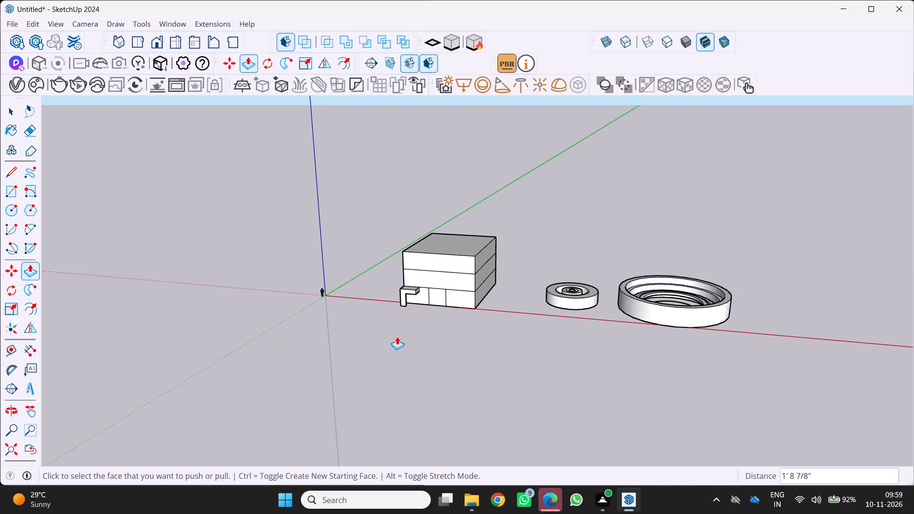
scroll(397, 336, "up", 1)
middle_click_drag(397, 336, 472, 316)
scroll(429, 332, "up", 5)
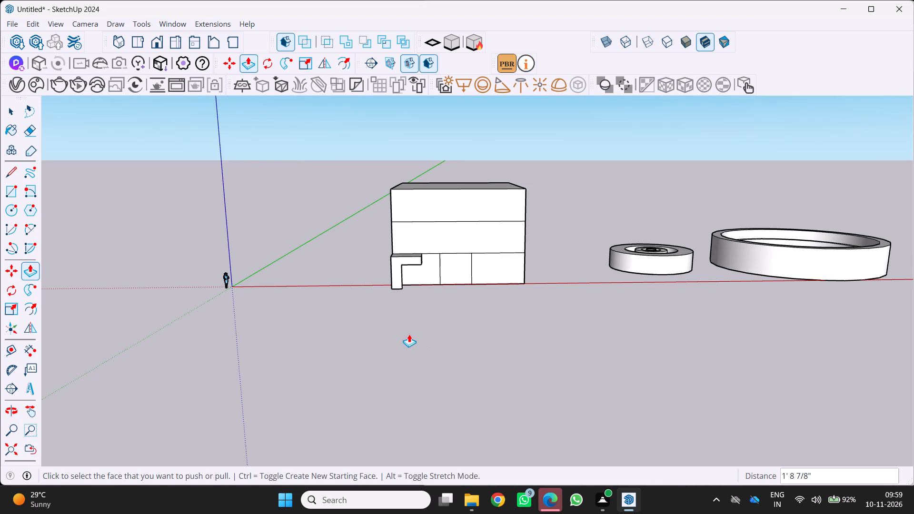
scroll(403, 338, "down", 3)
middle_click_drag(392, 353, 339, 363)
scroll(423, 325, "up", 3)
middle_click_drag(421, 325, 377, 355)
middle_click_drag(503, 344, 457, 378)
scroll(464, 369, "up", 1)
middle_click_drag(464, 368, 550, 358)
scroll(472, 373, "down", 5)
middle_click_drag(456, 381, 506, 367)
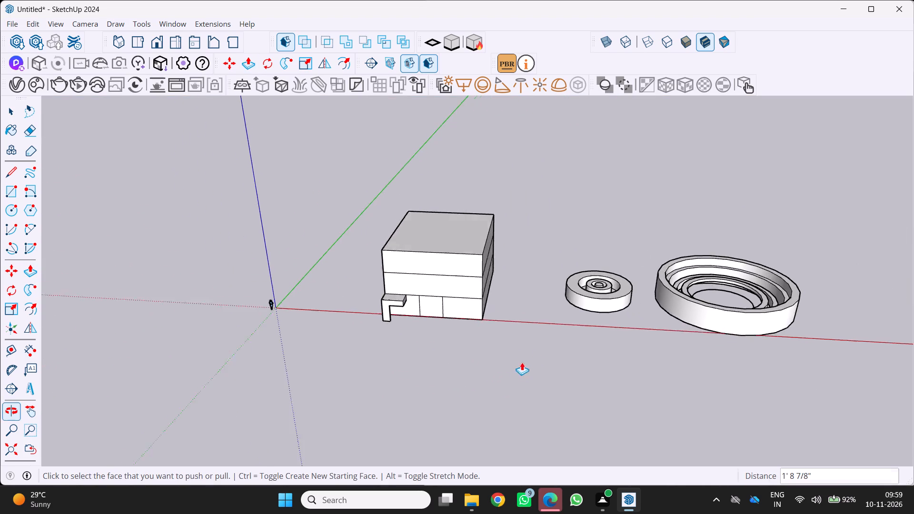
scroll(537, 353, "down", 6)
middle_click_drag(527, 352, 443, 372)
scroll(576, 373, "up", 3)
middle_click_drag(571, 365, 507, 394)
scroll(569, 356, "down", 6)
scroll(783, 385, "up", 4)
middle_click_drag(491, 405, 642, 355)
scroll(641, 356, "up", 1)
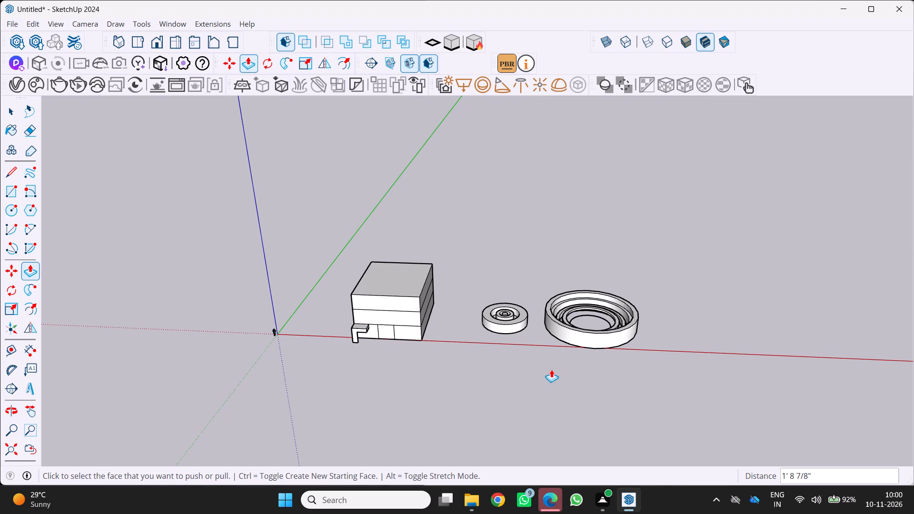
middle_click_drag(473, 353, 474, 292)
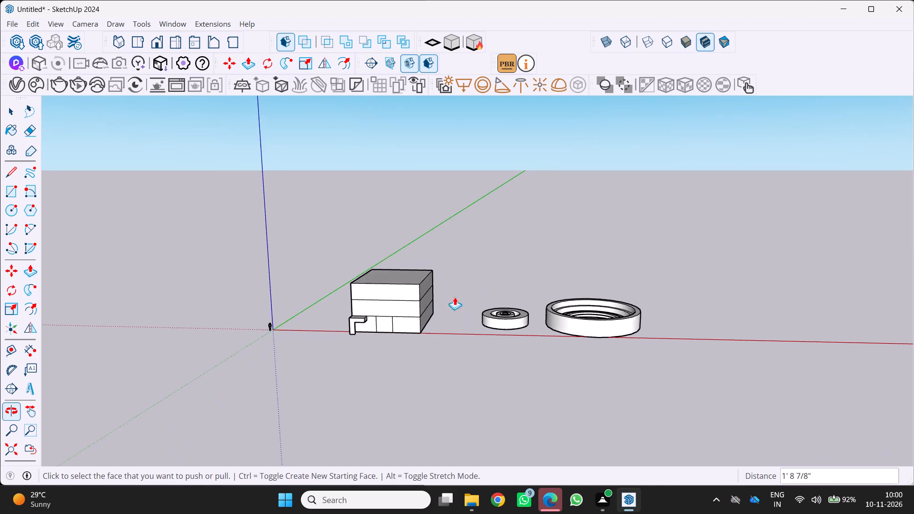
scroll(403, 334, "up", 2)
scroll(475, 334, "up", 4)
middle_click_drag(481, 329, 454, 359)
scroll(535, 372, "up", 2)
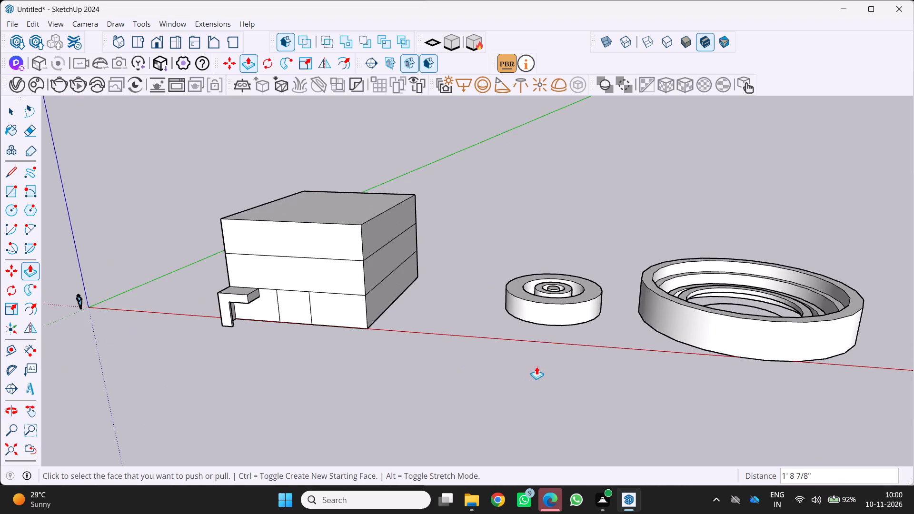
scroll(567, 363, "up", 3)
scroll(562, 354, "down", 2)
middle_click_drag(566, 356, 567, 363)
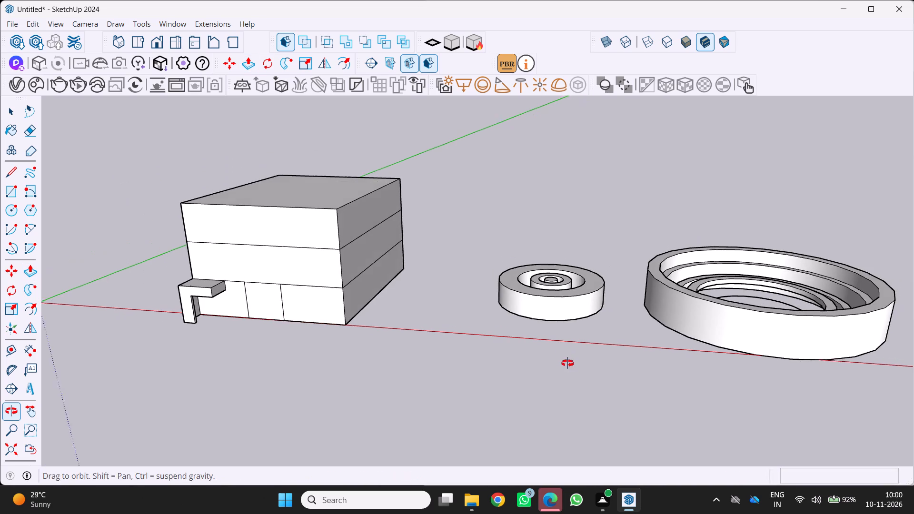
middle_click_drag(567, 363, 567, 363)
scroll(562, 364, "down", 3)
middle_click_drag(565, 366, 544, 390)
scroll(705, 359, "down", 2)
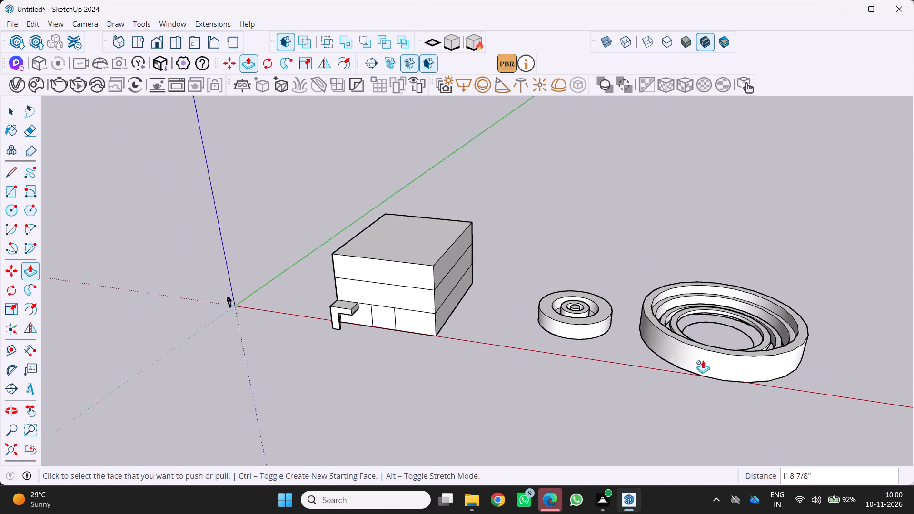
scroll(703, 360, "down", 1)
middle_click_drag(724, 349, 766, 339)
scroll(699, 354, "down", 3)
middle_click_drag(696, 356, 648, 359)
scroll(582, 357, "up", 3)
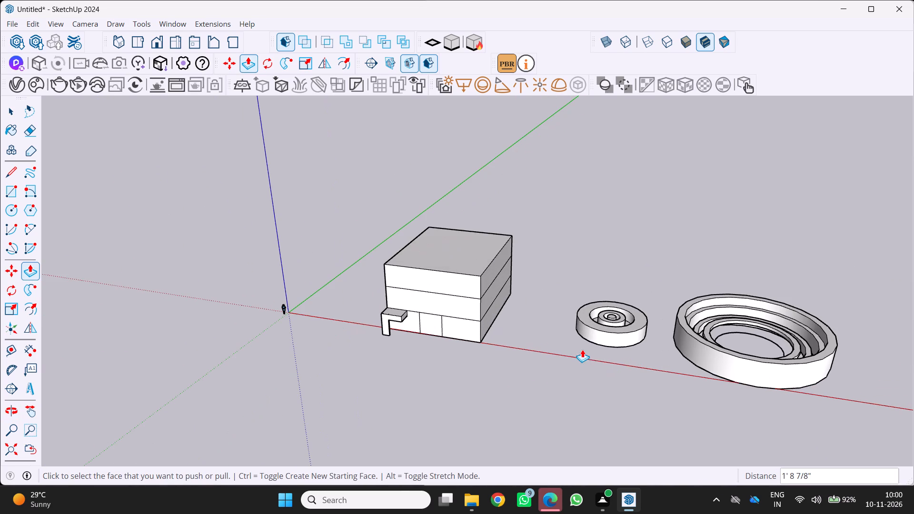
scroll(585, 342, "down", 3)
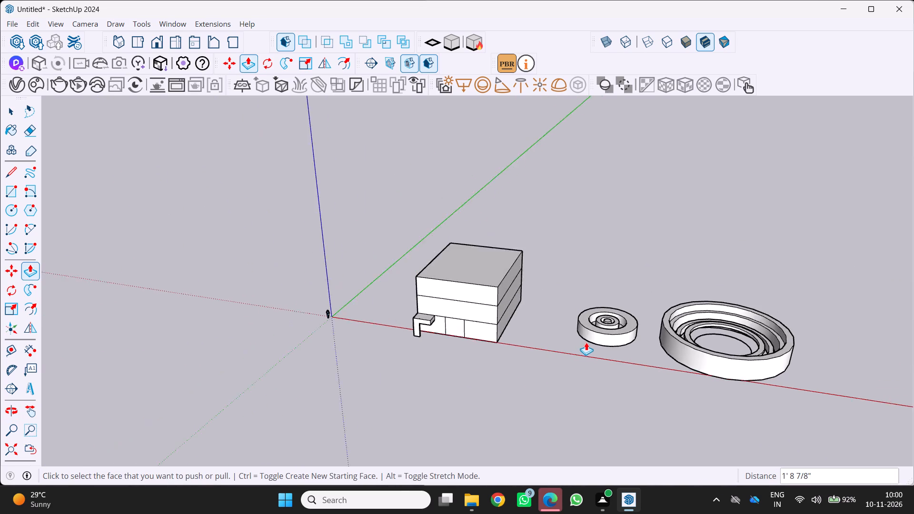
scroll(586, 342, "down", 2)
middle_click_drag(597, 338, 554, 364)
scroll(754, 347, "up", 7)
middle_click_drag(696, 366, 777, 357)
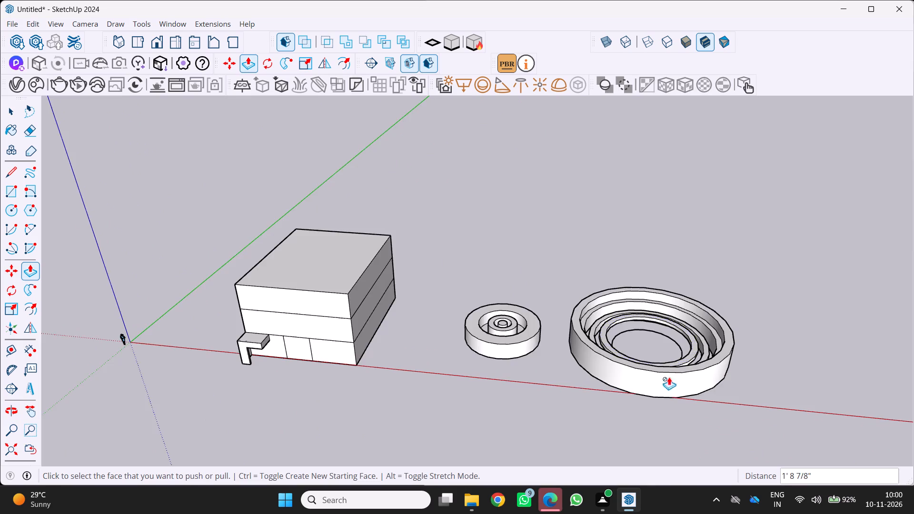
scroll(662, 375, "up", 4)
middle_click_drag(652, 365, 538, 380)
scroll(611, 300, "down", 6)
scroll(616, 335, "up", 3)
middle_click_drag(610, 338, 501, 312)
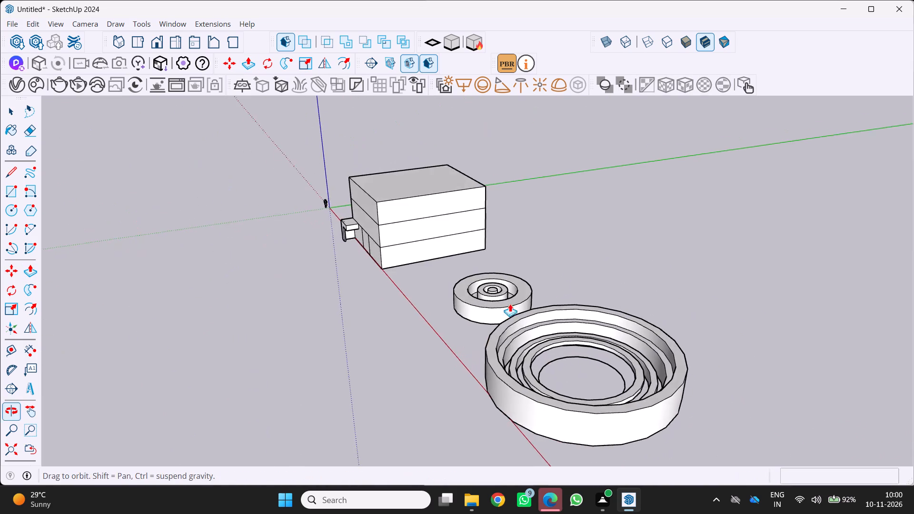
Erase the innermost circle edge lying inside the raised rings of the larger circular form.
scroll(565, 293, "up", 3)
middle_click_drag(583, 342, 620, 266)
scroll(568, 274, "down", 2)
middle_click_drag(568, 274, 584, 313)
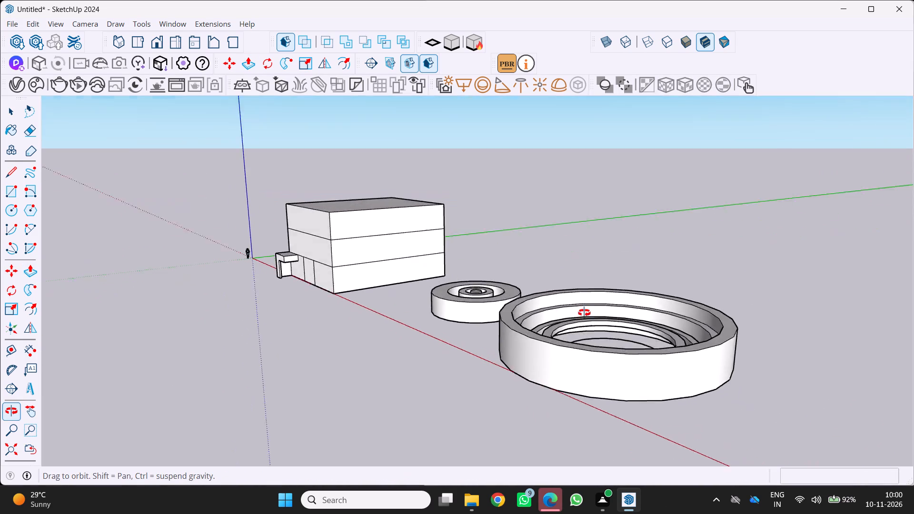
middle_click_drag(584, 313, 581, 320)
scroll(558, 328, "up", 1)
middle_click_drag(546, 334, 501, 349)
scroll(572, 343, "up", 3)
middle_click_drag(568, 343, 527, 325)
scroll(535, 326, "up", 1)
key("e")
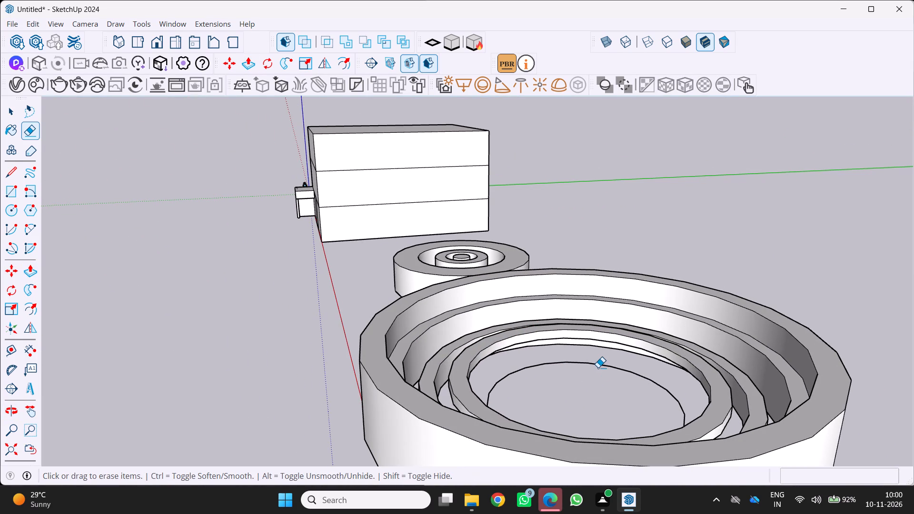
left_click(595, 366)
scroll(595, 367, "down", 4)
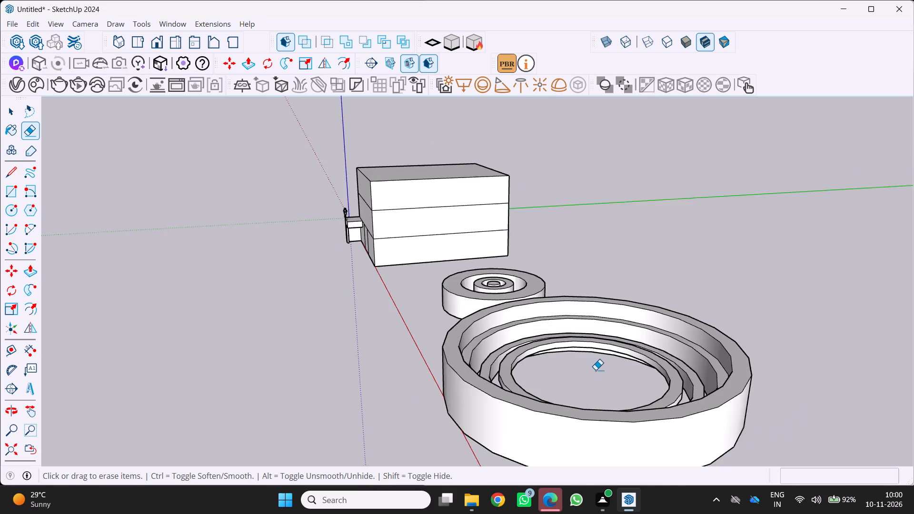
Examine the block and both circular forms from several angles, checking the larger form's open centre.
scroll(596, 370, "down", 4)
middle_click_drag(596, 370, 751, 351)
scroll(694, 366, "down", 1)
middle_click_drag(694, 371, 728, 388)
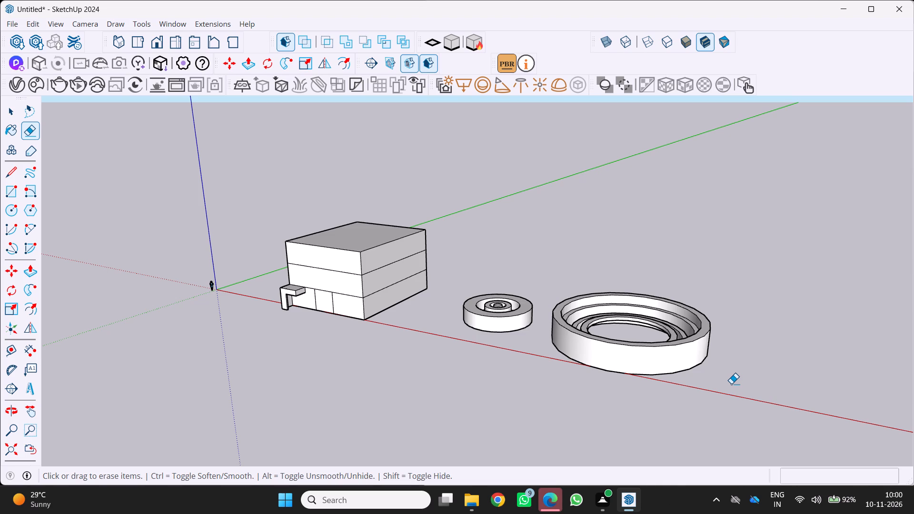
scroll(654, 369, "down", 1)
middle_click_drag(643, 376, 604, 421)
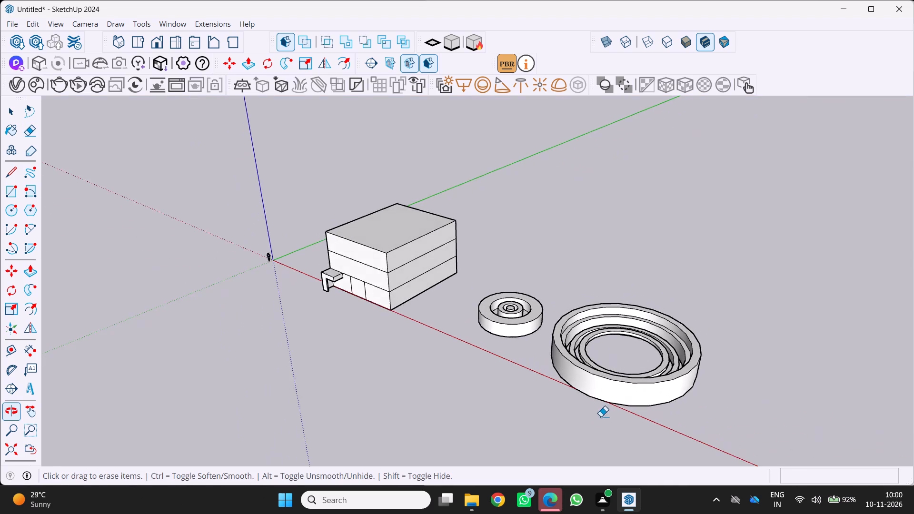
scroll(610, 384, "up", 6)
middle_click_drag(600, 388, 590, 398)
scroll(599, 384, "down", 5)
middle_click_drag(610, 384, 617, 382)
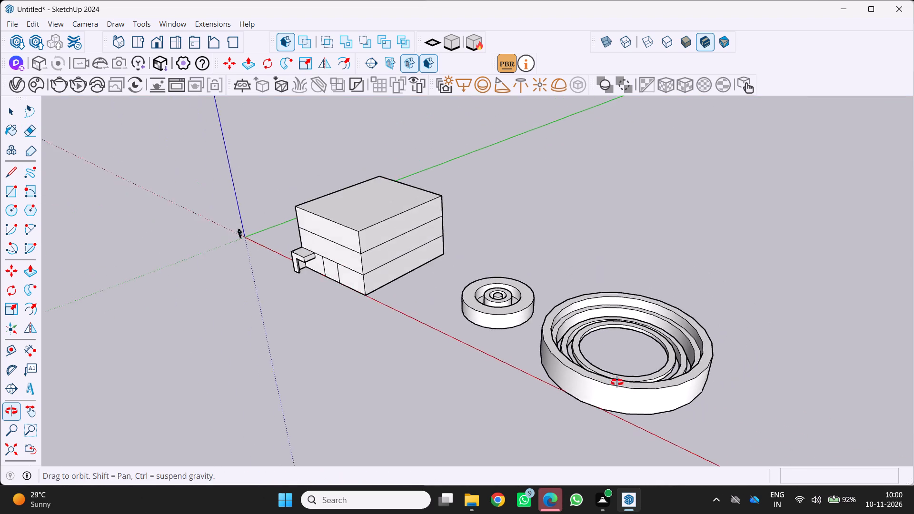
middle_click_drag(617, 382, 695, 359)
scroll(621, 364, "up", 4)
middle_click_drag(598, 360, 587, 376)
scroll(588, 372, "down", 4)
middle_click_drag(592, 373, 597, 372)
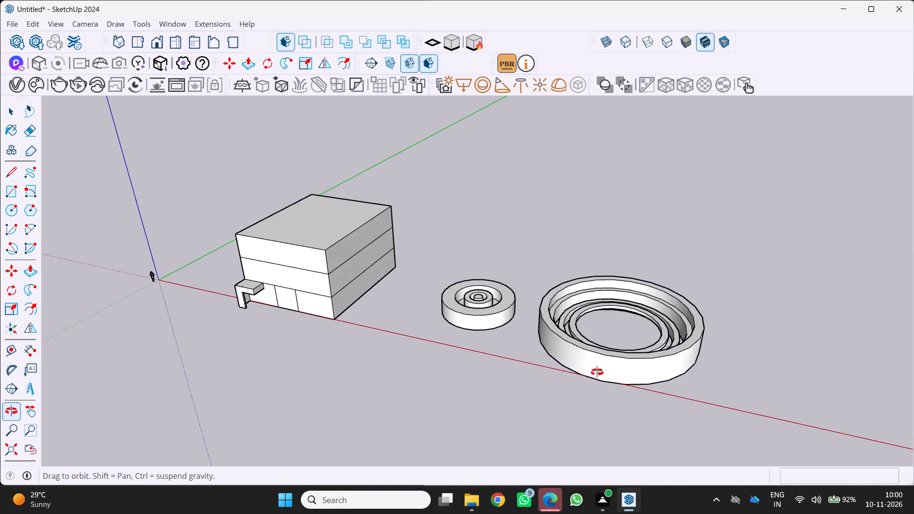
middle_click_drag(597, 372, 656, 348)
scroll(639, 345, "down", 5)
scroll(631, 358, "up", 1)
middle_click_drag(630, 358, 555, 354)
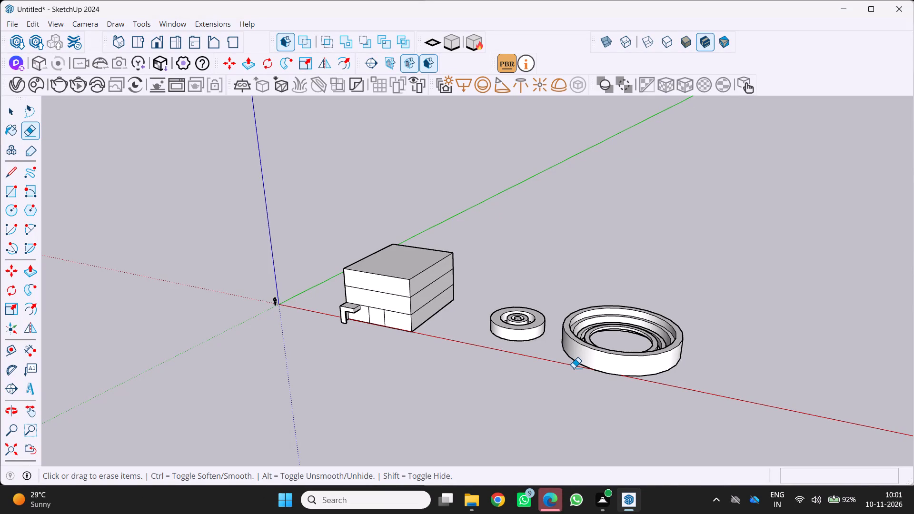
scroll(598, 374, "down", 3)
scroll(597, 374, "up", 4)
middle_click_drag(606, 379, 560, 415)
scroll(560, 415, "up", 4)
middle_click_drag(590, 385, 532, 402)
scroll(569, 370, "up", 4)
middle_click_drag(566, 386, 695, 340)
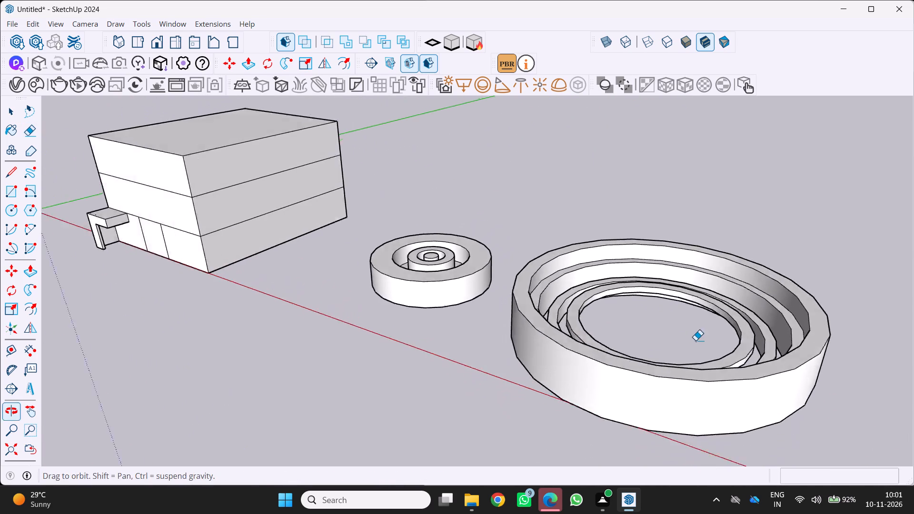
middle_click_drag(695, 340, 665, 350)
scroll(669, 339, "down", 5)
middle_click_drag(662, 344, 728, 337)
scroll(708, 352, "down", 3)
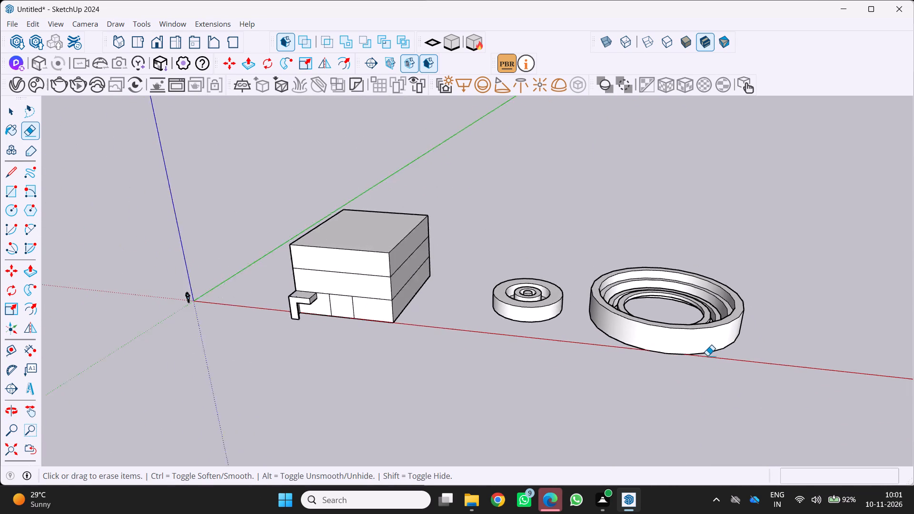
scroll(707, 356, "down", 1)
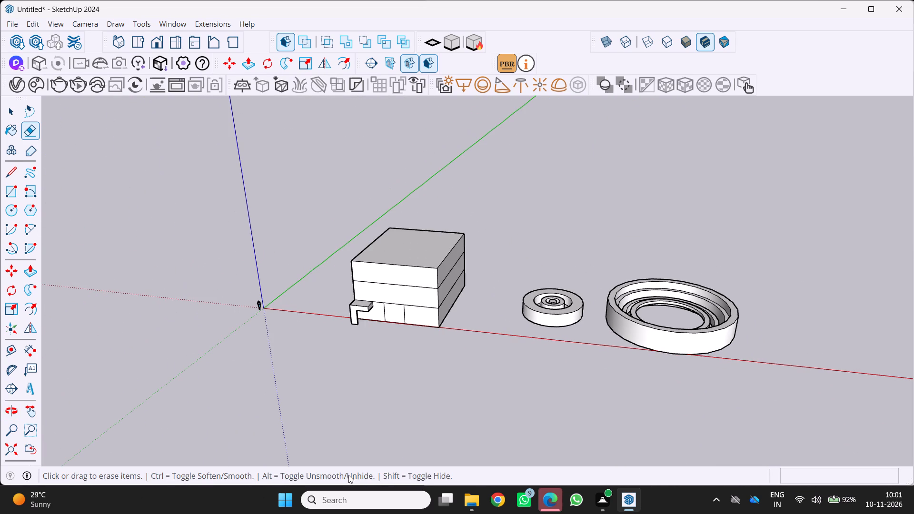
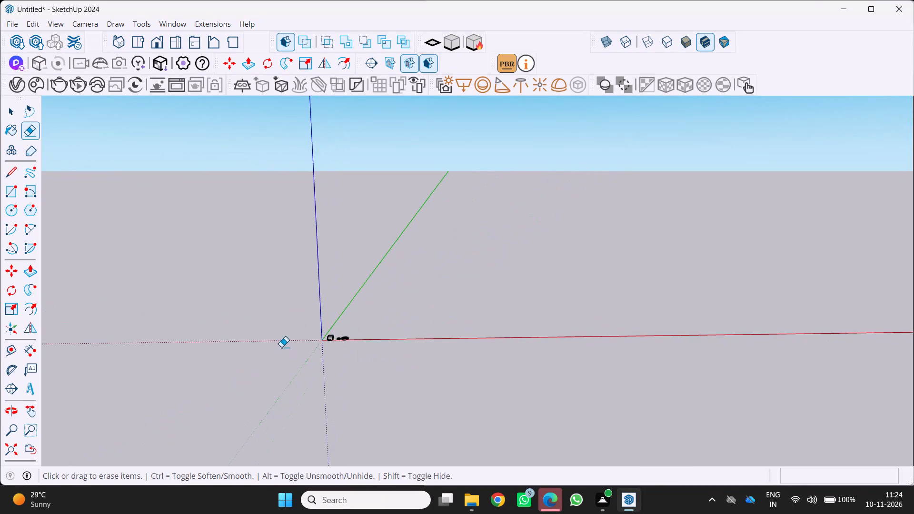
Examine the overall massing of the three-storey block and the two round ring forms along the red axis.
scroll(301, 348, "up", 20)
scroll(301, 348, "up", 7)
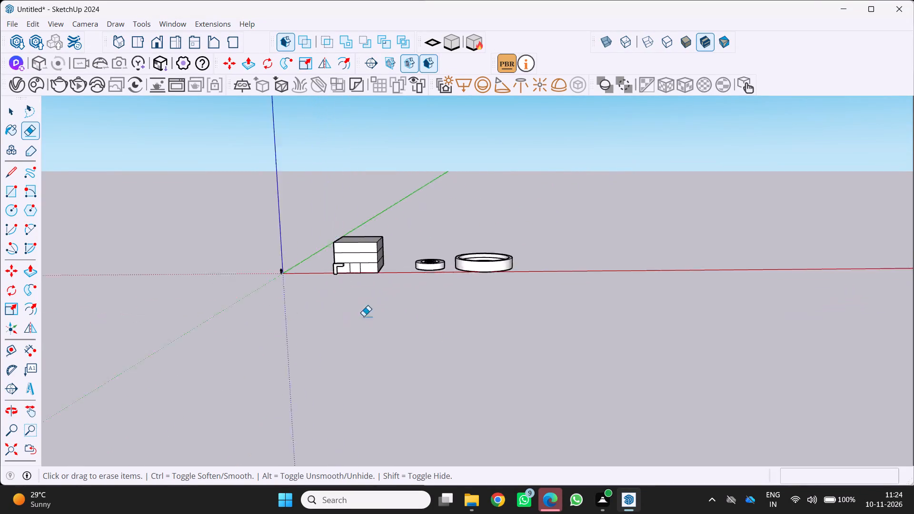
scroll(364, 316, "up", 1)
middle_click_drag(307, 304, 240, 333)
scroll(240, 333, "up", 1)
scroll(248, 334, "down", 6)
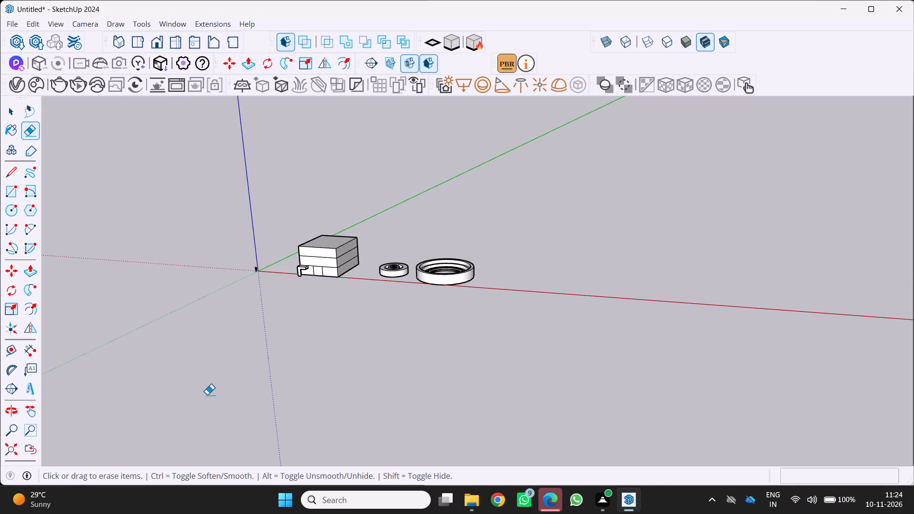
middle_click_drag(458, 299, 515, 309)
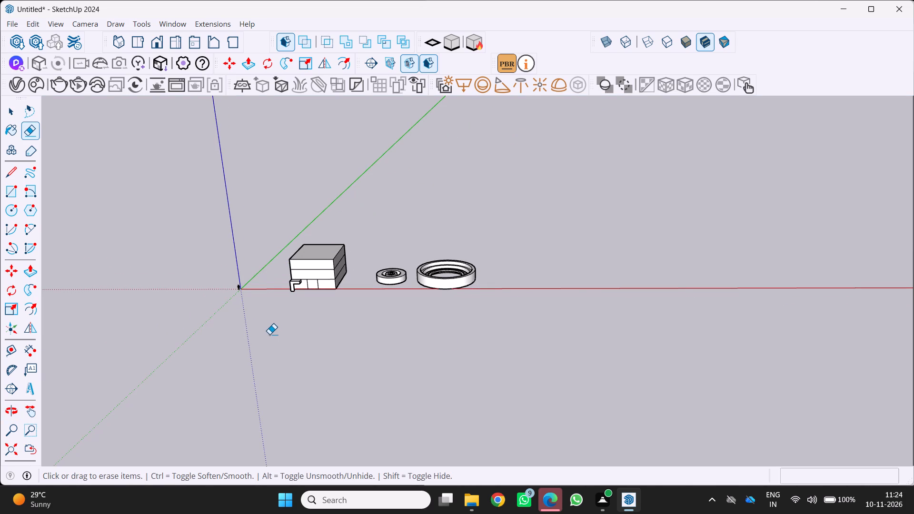
scroll(263, 335, "down", 1)
middle_click_drag(269, 336, 367, 352)
scroll(255, 307, "up", 6)
middle_click_drag(280, 350, 186, 303)
scroll(342, 316, "up", 4)
middle_click_drag(376, 326, 407, 322)
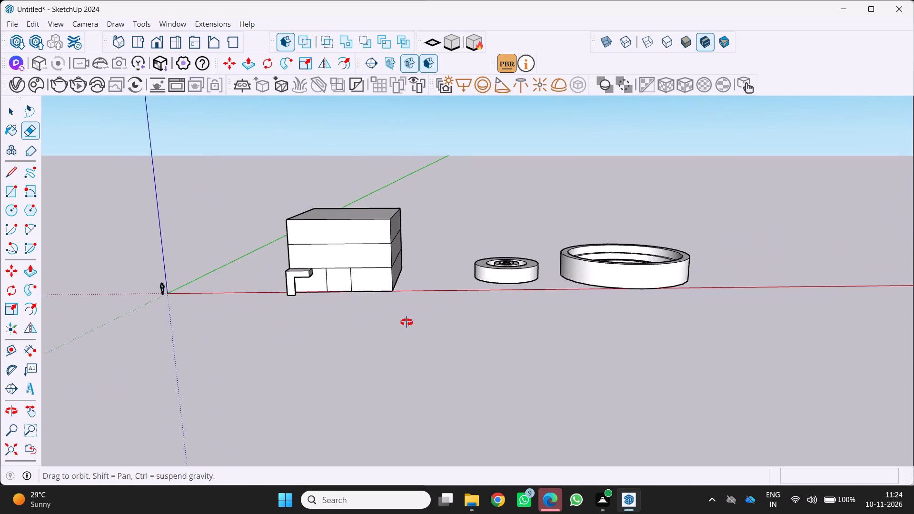
middle_click_drag(407, 322, 301, 304)
scroll(301, 304, "up", 1)
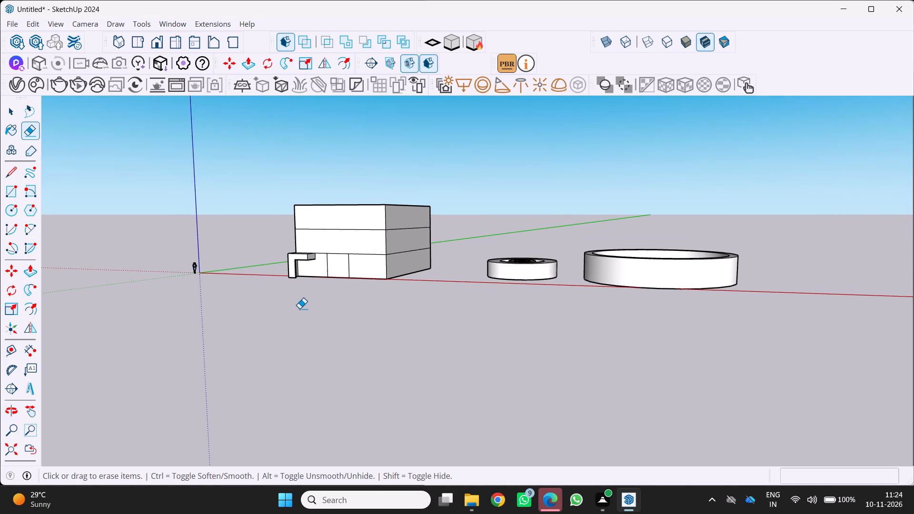
scroll(350, 320, "down", 1)
middle_click_drag(357, 321, 305, 315)
Inspect the L-shaped canopy at the block's front corner and the divided ground-floor facade up close.
scroll(339, 257, "up", 6)
middle_click_drag(305, 259, 351, 353)
scroll(266, 316, "up", 6)
middle_click_drag(269, 268, 280, 248)
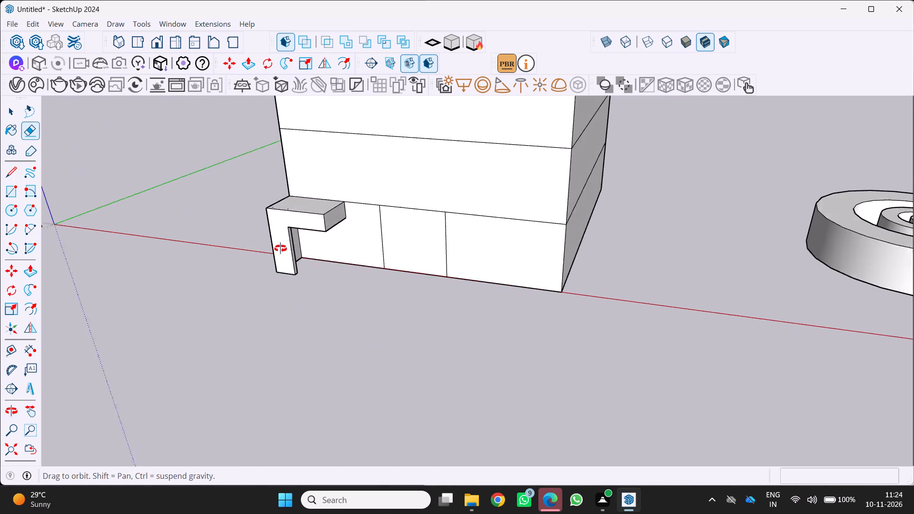
middle_click_drag(280, 248, 405, 249)
scroll(444, 327, "down", 6)
middle_click(435, 337)
middle_click_drag(429, 344, 310, 288)
middle_click(306, 271)
scroll(307, 273, "down", 6)
scroll(271, 259, "up", 3)
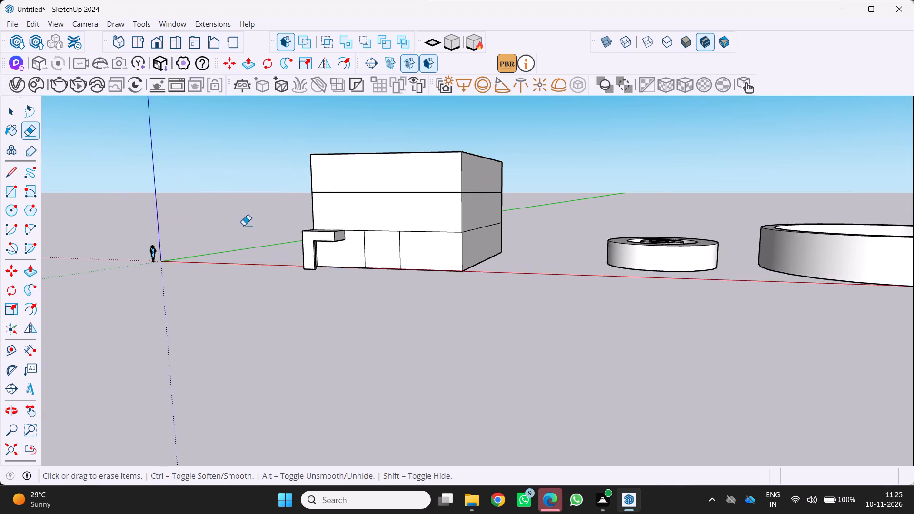
scroll(244, 225, "up", 9)
middle_click_drag(304, 185, 320, 174)
middle_click_drag(308, 179, 261, 219)
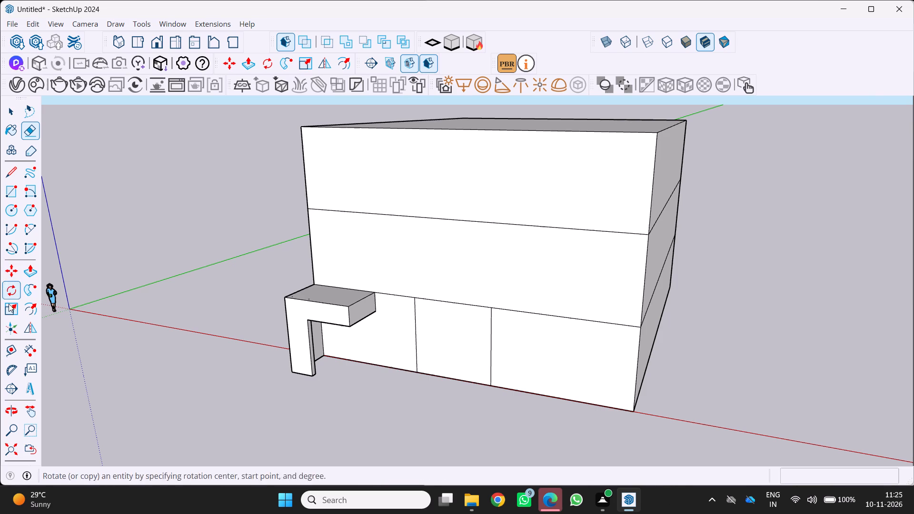
Examine the three-storey block from its side and front, including how it sits relative to the ring forms.
middle_click_drag(34, 310, 99, 322)
scroll(73, 321, "down", 5)
middle_click_drag(404, 389, 730, 316)
scroll(612, 303, "down", 4)
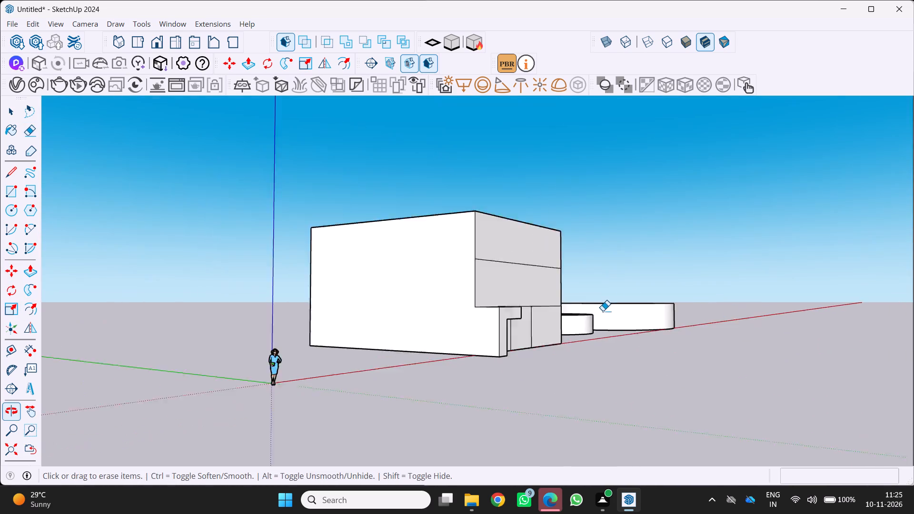
scroll(603, 311, "down", 2)
middle_click_drag(590, 319, 372, 371)
scroll(370, 366, "up", 2)
middle_click_drag(250, 340, 270, 340)
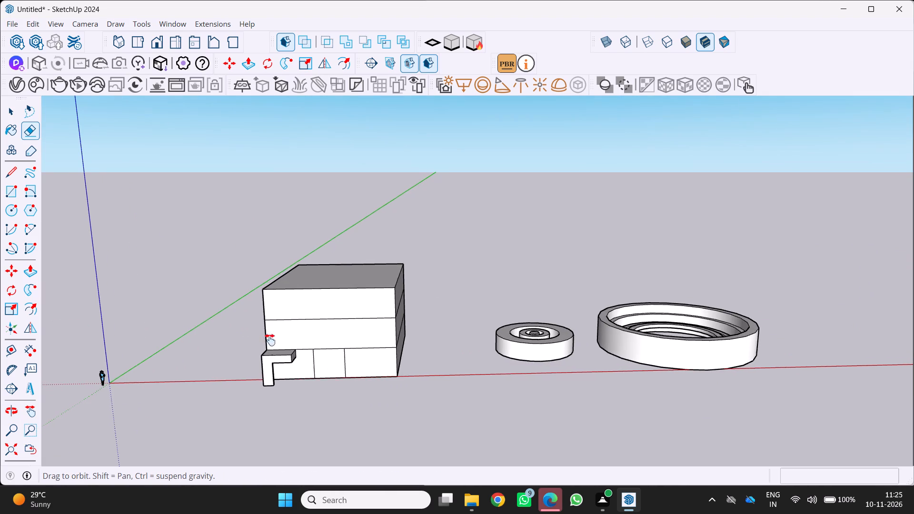
middle_click_drag(270, 340, 576, 361)
scroll(565, 362, "down", 1, "shift")
scroll(547, 362, "up", 6, "shift")
middle_click_drag(532, 365, 455, 346)
scroll(621, 379, "up", 1)
scroll(585, 344, "down", 4)
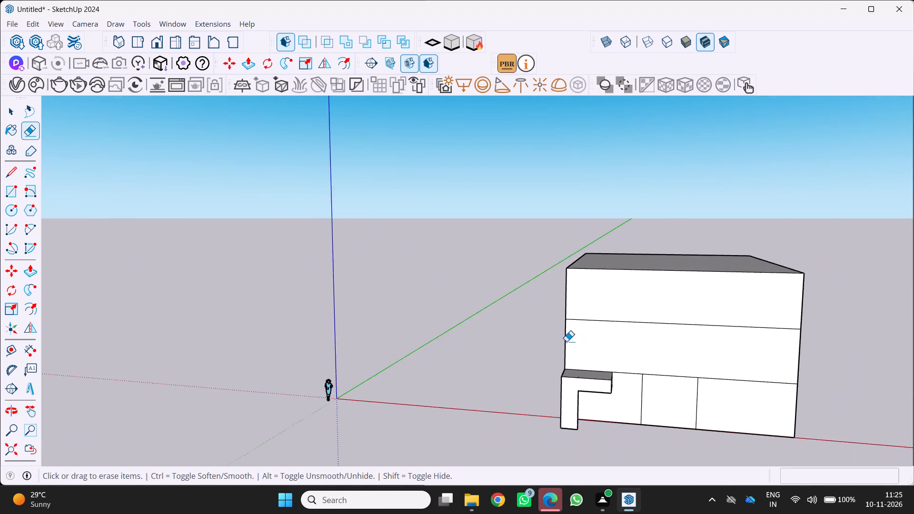
scroll(566, 341, "down", 5)
scroll(521, 364, "up", 1)
middle_click_drag(519, 365, 415, 350)
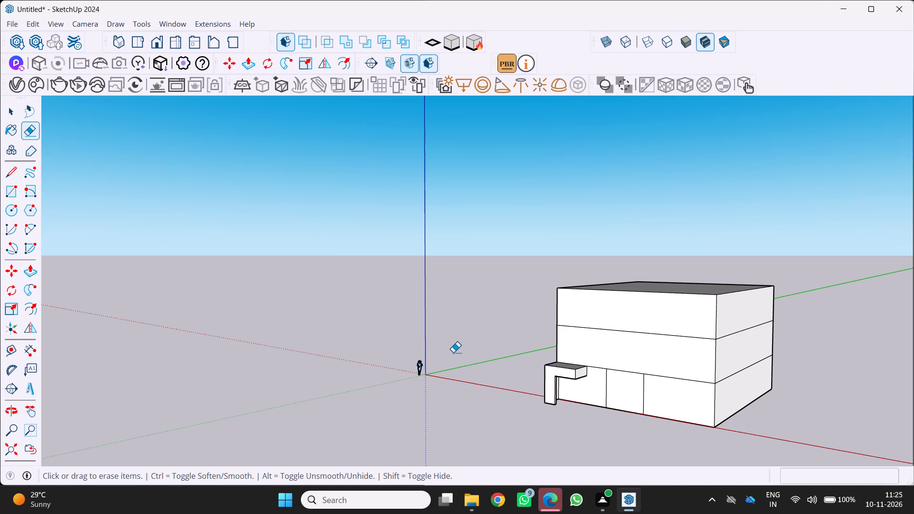
Review the block's front facade, its floor divisions and the projecting L-shaped canopy from several angles.
scroll(589, 391, "up", 4)
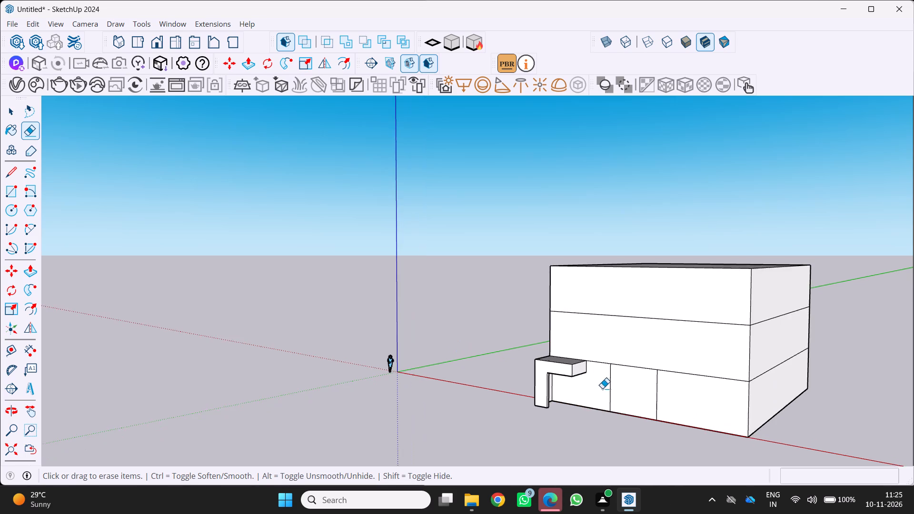
scroll(602, 388, "up", 3)
middle_click_drag(478, 420, 549, 405)
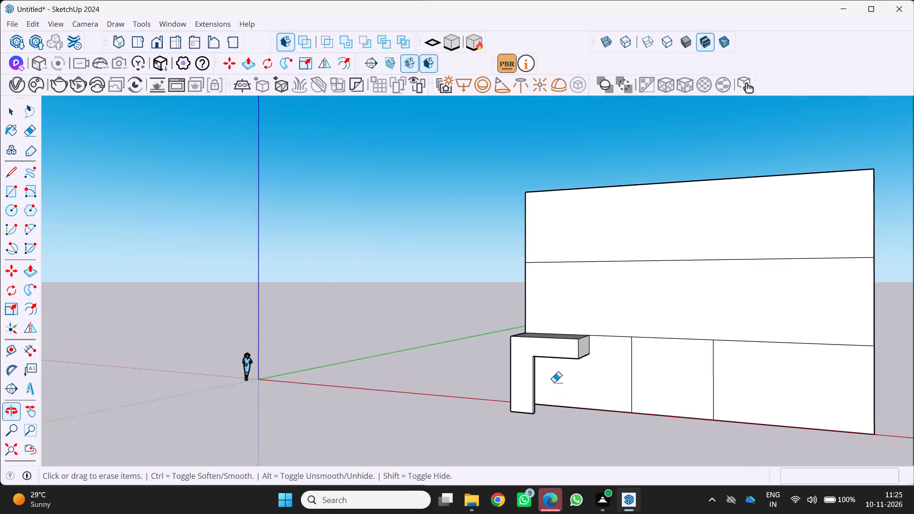
scroll(551, 385, "down", 5)
middle_click_drag(534, 395, 552, 447)
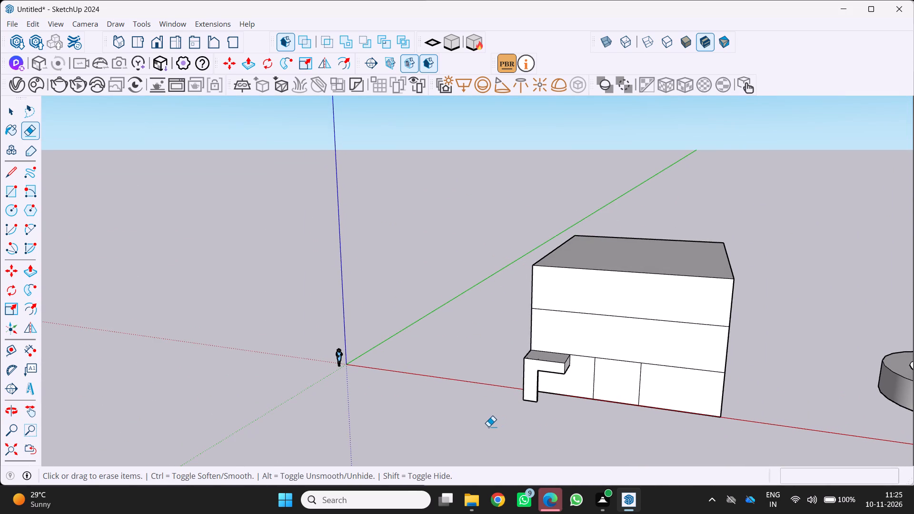
scroll(541, 429, "up", 4)
middle_click_drag(520, 418, 489, 423)
scroll(520, 418, "up", 1)
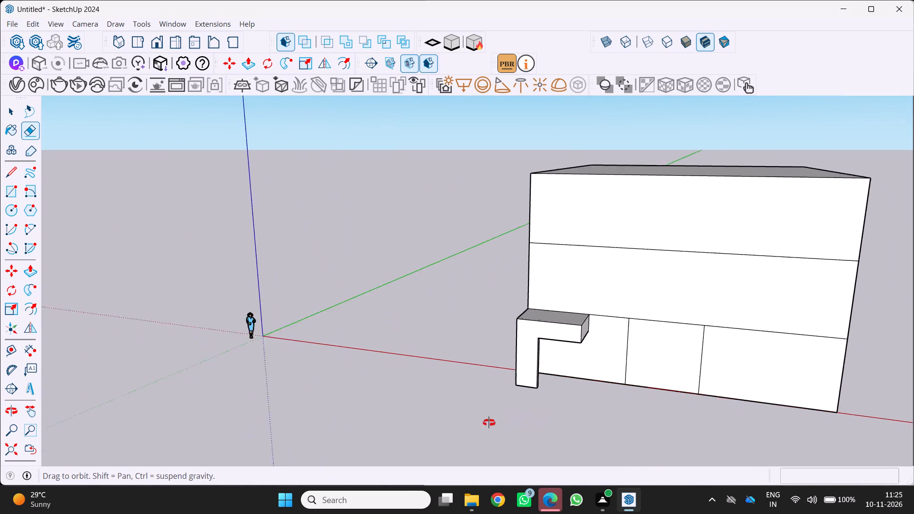
middle_click_drag(489, 423, 367, 433)
scroll(372, 430, "down", 5)
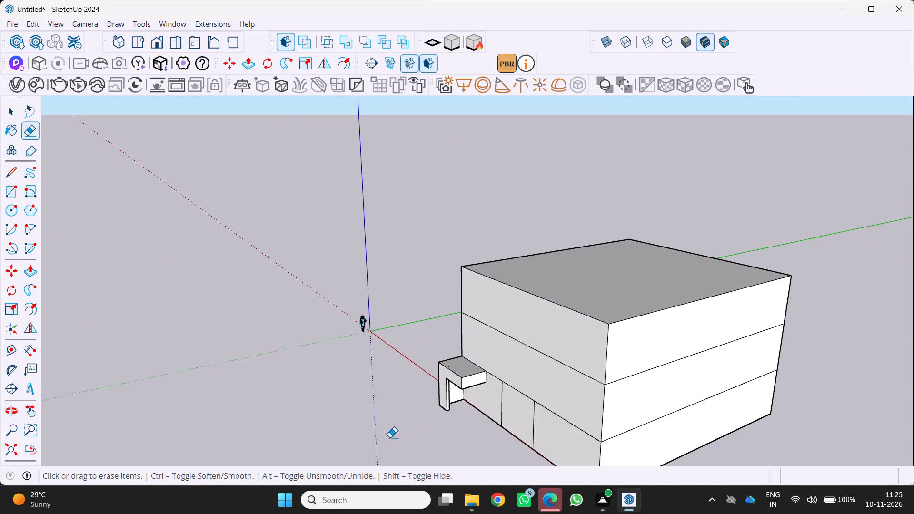
middle_click_drag(388, 439, 457, 423)
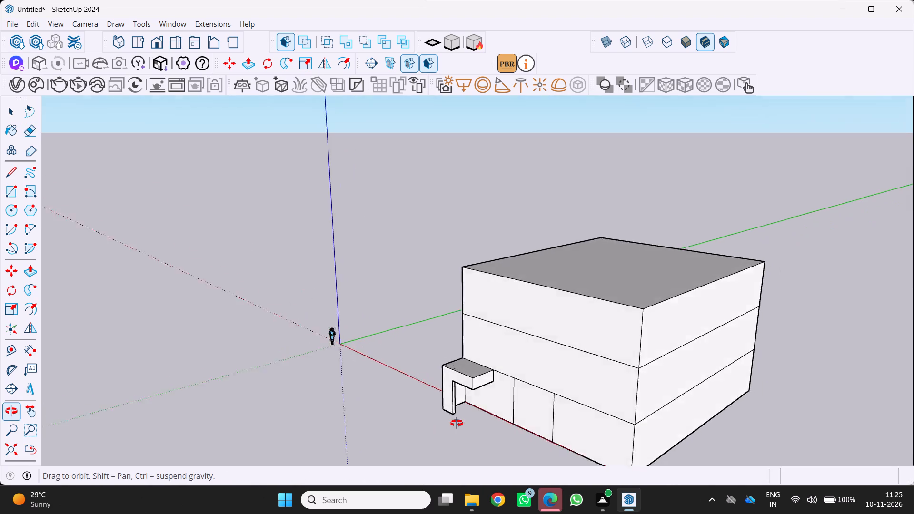
middle_click_drag(457, 423, 513, 384)
scroll(423, 399, "up", 4)
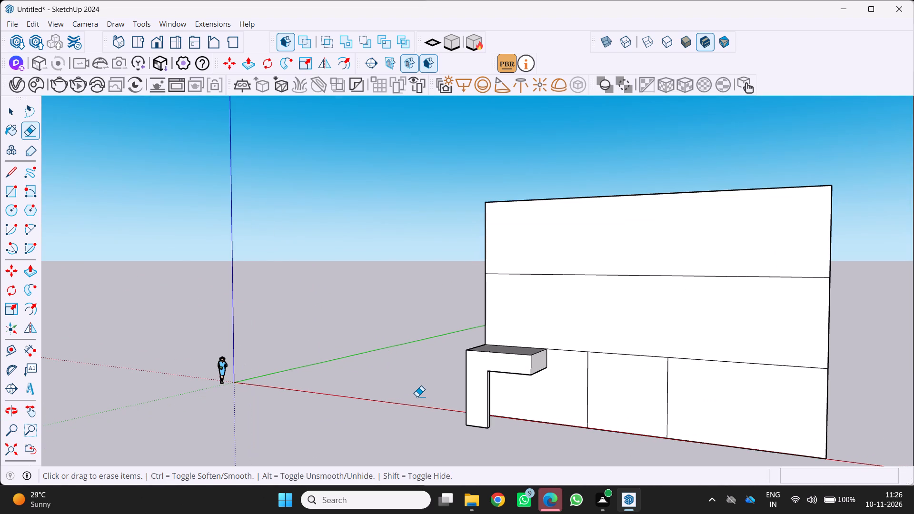
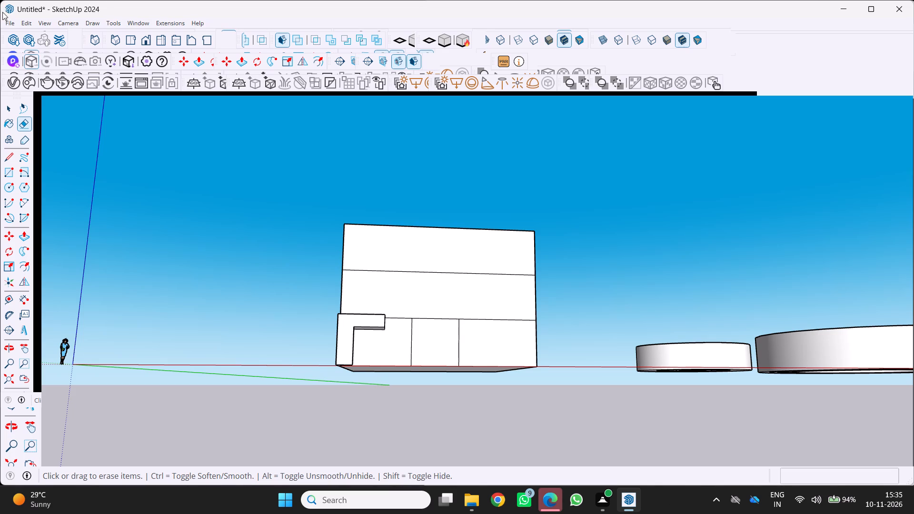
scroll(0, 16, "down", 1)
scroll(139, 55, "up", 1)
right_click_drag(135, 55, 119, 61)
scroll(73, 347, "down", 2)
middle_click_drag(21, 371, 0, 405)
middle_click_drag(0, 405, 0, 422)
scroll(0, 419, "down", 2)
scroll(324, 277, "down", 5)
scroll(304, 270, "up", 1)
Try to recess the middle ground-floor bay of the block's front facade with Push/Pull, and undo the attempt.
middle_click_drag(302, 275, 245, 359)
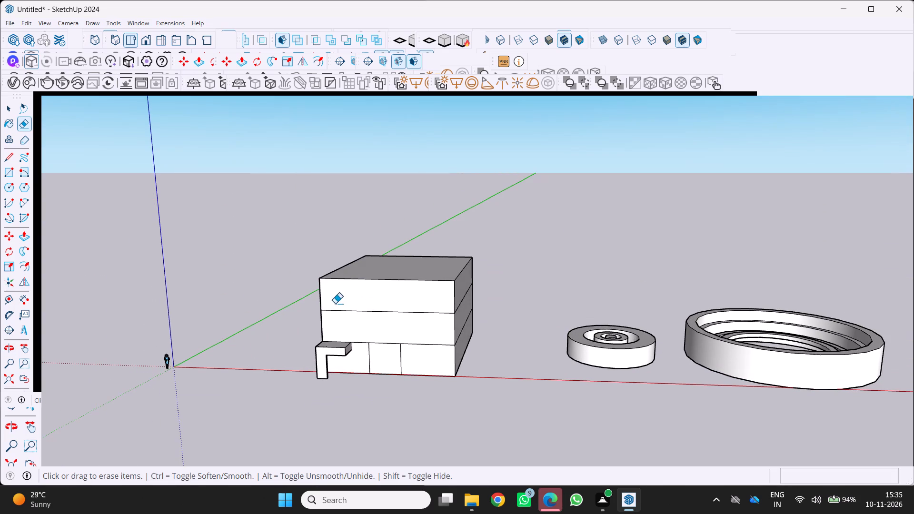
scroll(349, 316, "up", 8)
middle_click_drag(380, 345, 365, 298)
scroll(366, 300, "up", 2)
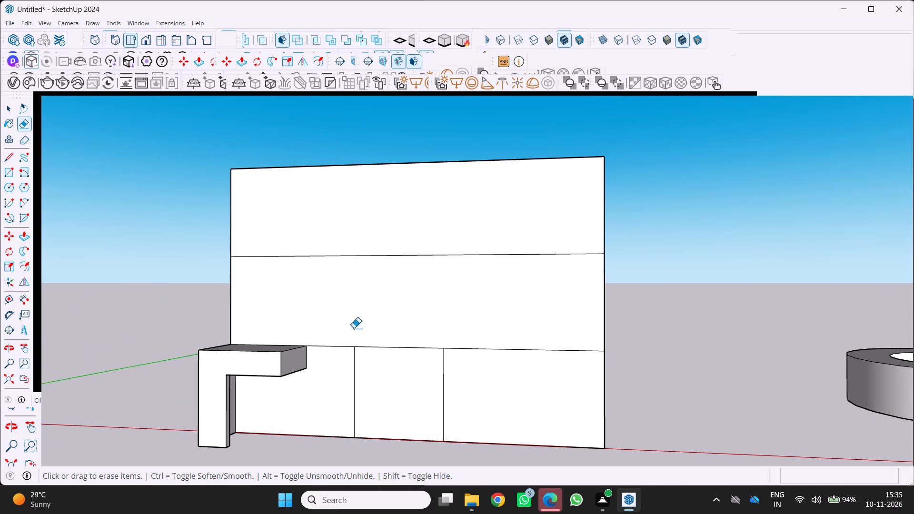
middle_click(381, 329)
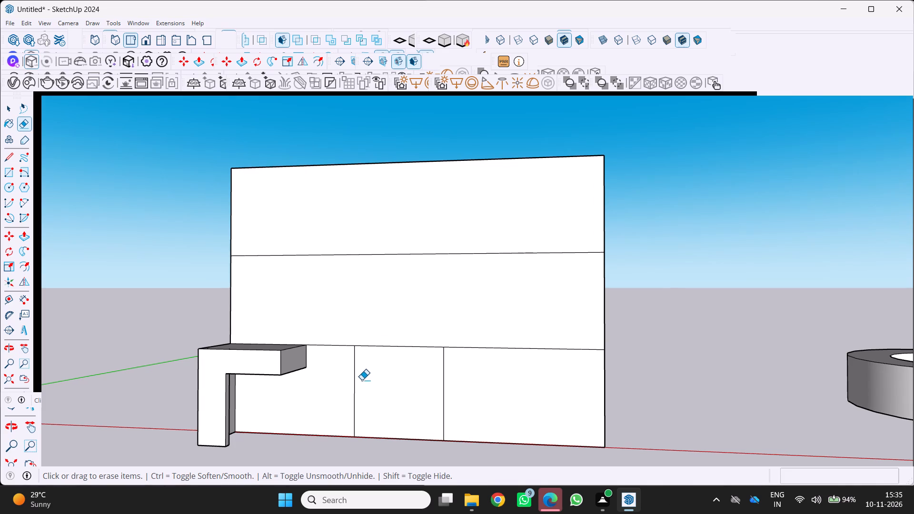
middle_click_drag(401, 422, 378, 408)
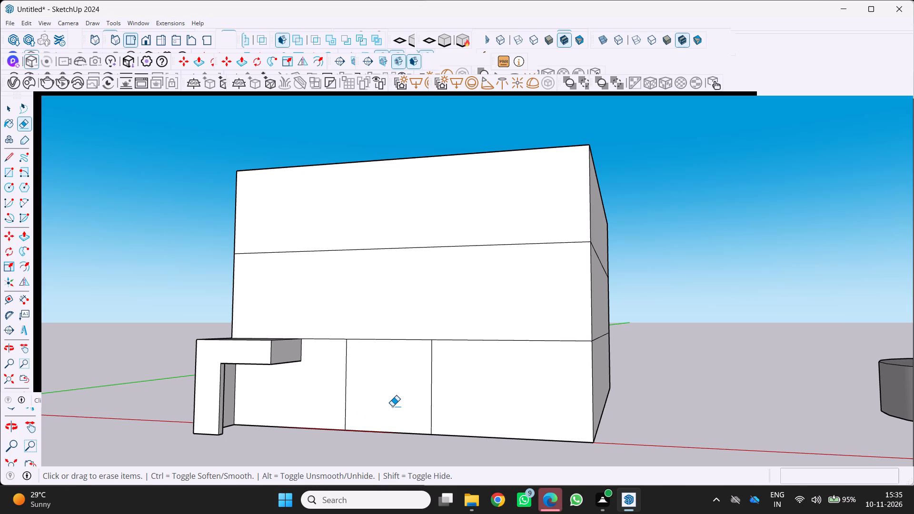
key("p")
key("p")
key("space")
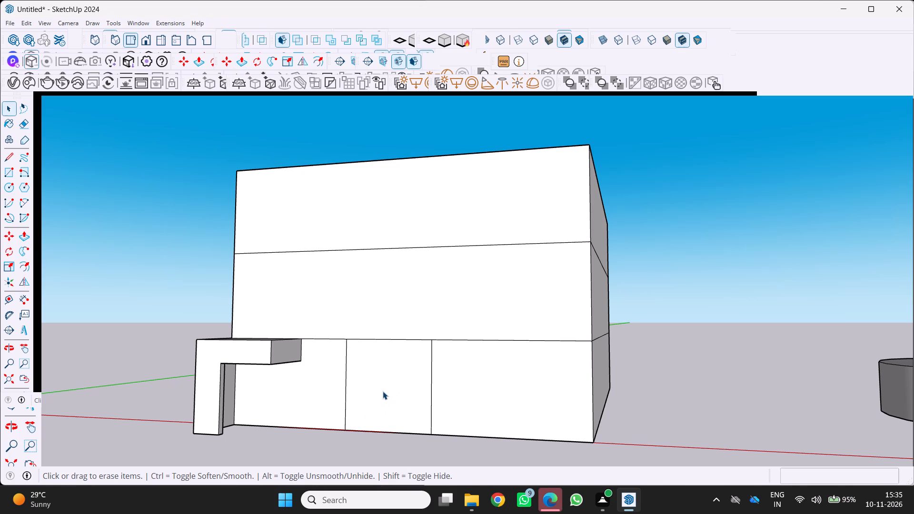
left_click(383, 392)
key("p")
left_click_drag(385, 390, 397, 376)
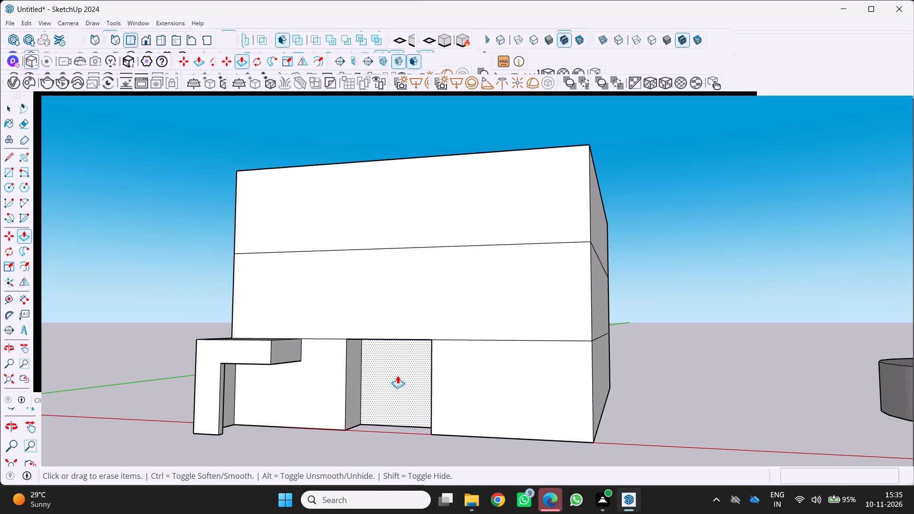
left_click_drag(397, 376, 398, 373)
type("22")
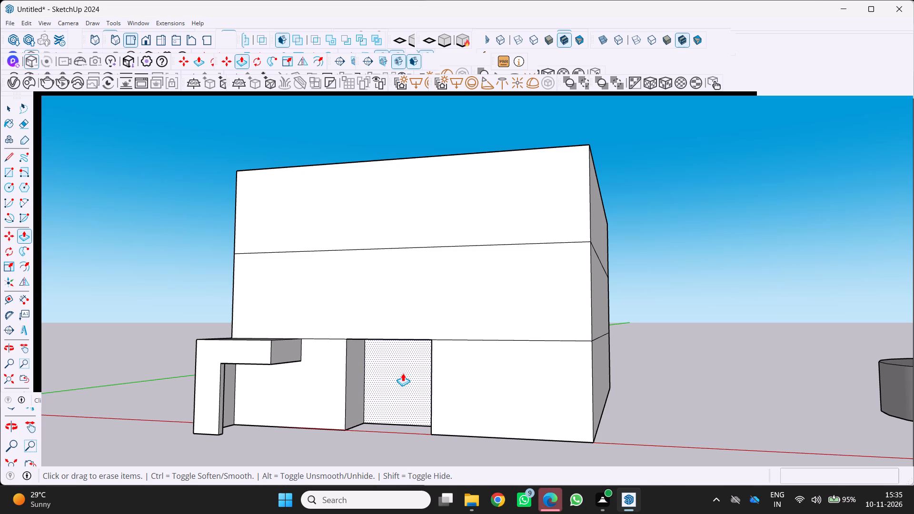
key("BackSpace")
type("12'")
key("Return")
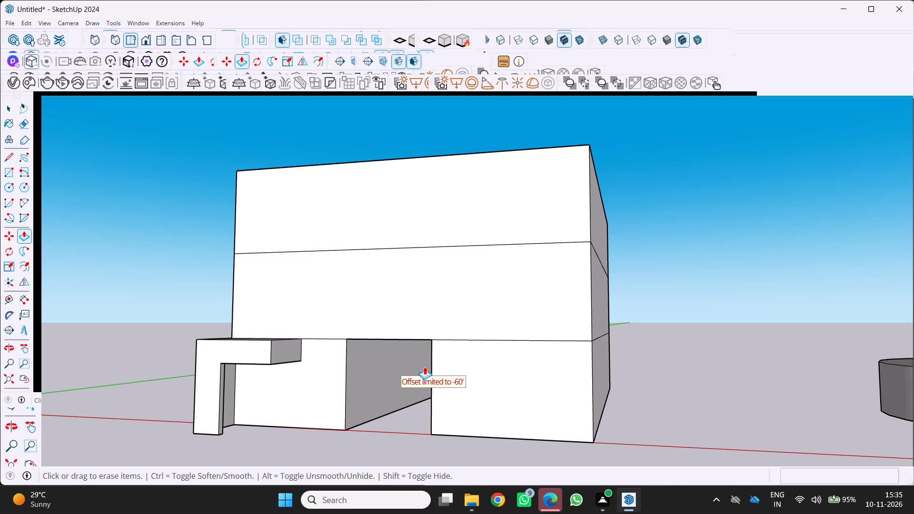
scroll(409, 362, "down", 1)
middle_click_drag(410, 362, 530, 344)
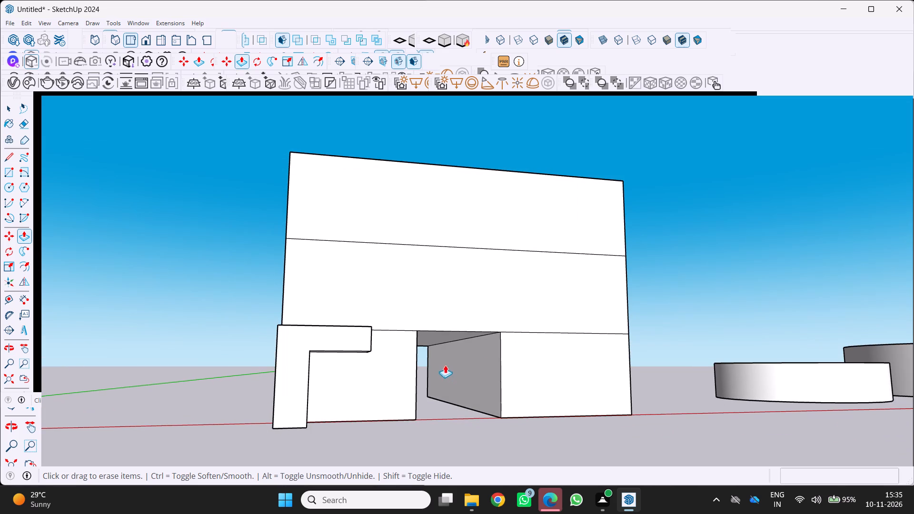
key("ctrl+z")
Push the middle ground-floor bay of the front facade 12' into the block.
middle_click_drag(419, 366, 309, 419)
scroll(387, 380, "down", 5)
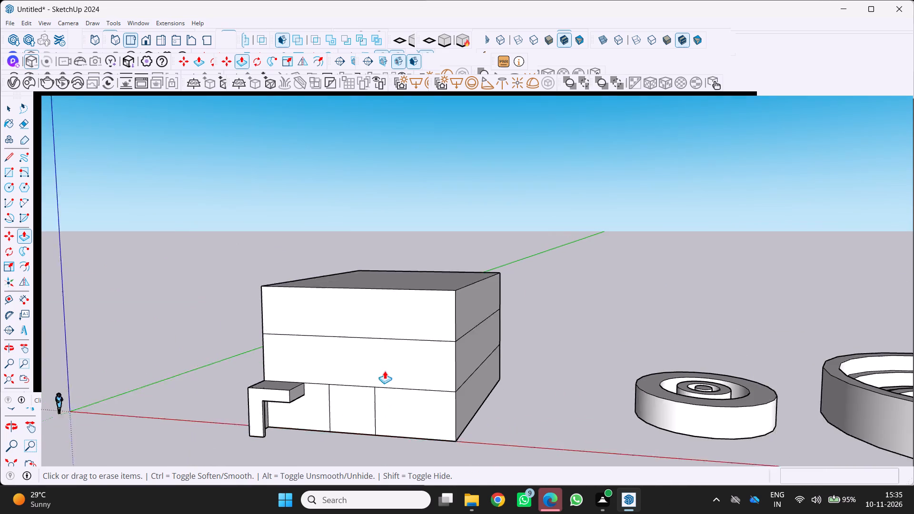
scroll(385, 371, "down", 1)
middle_click_drag(292, 407, 469, 331)
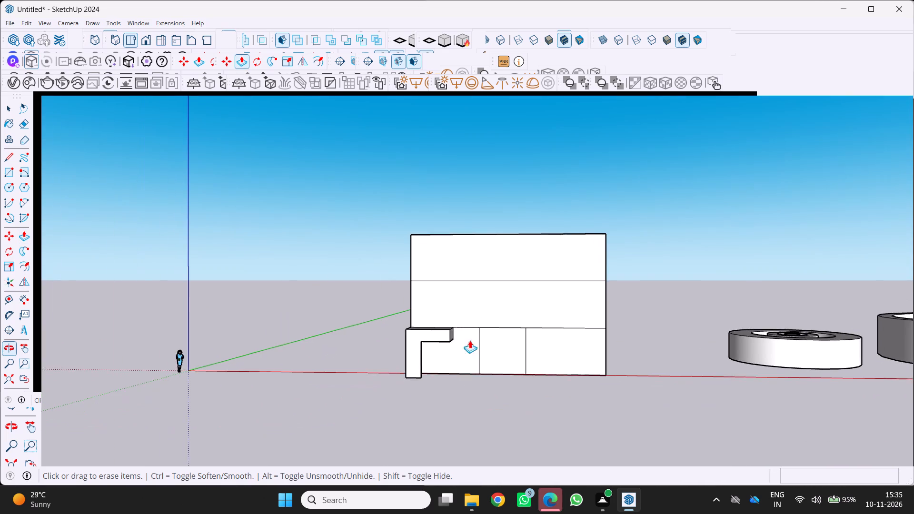
scroll(521, 340, "up", 2)
key("p")
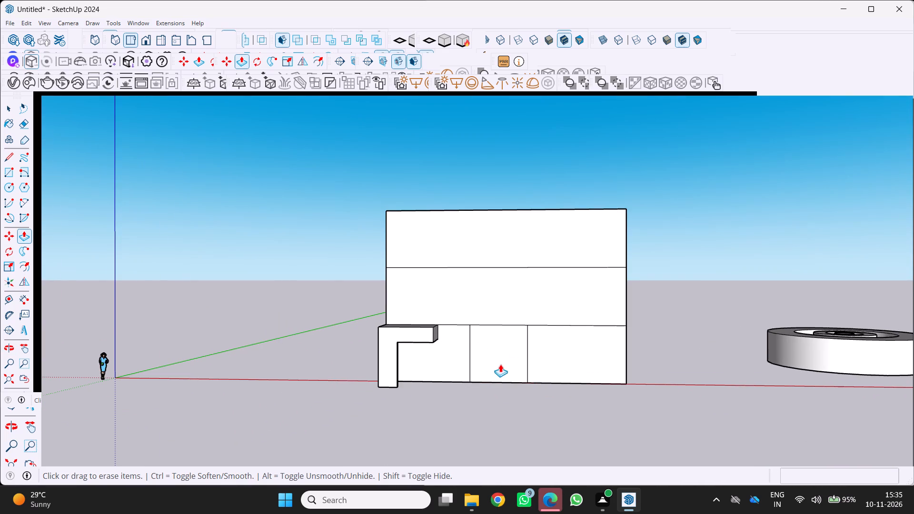
key("space")
left_click(501, 364)
key("space")
scroll(446, 376, "down", 3)
middle_click_drag(436, 378, 429, 382)
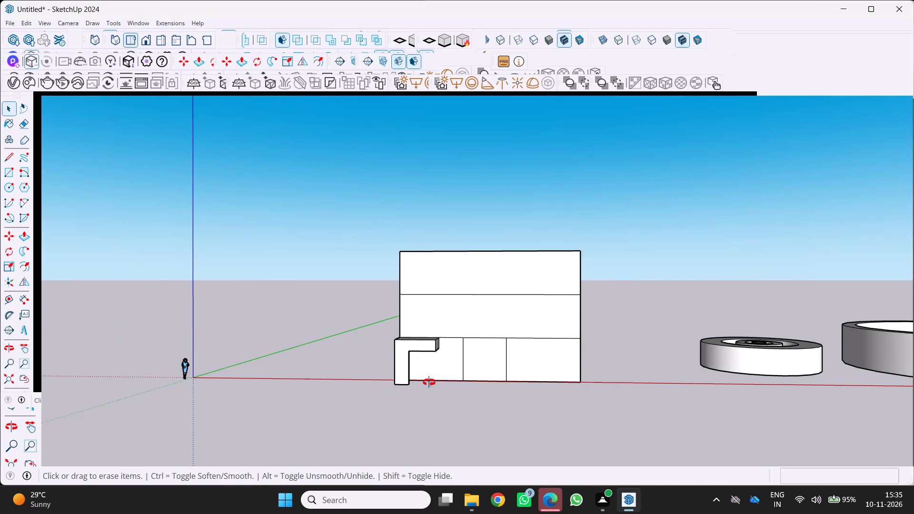
middle_click_drag(429, 382, 374, 417)
key("space")
left_click(454, 388)
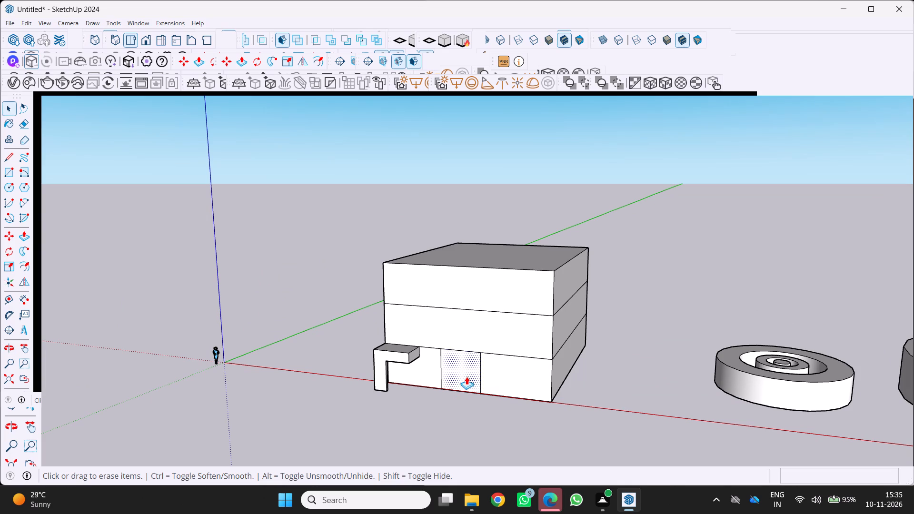
key("p")
left_click(456, 375)
left_click_drag(456, 372, 458, 365)
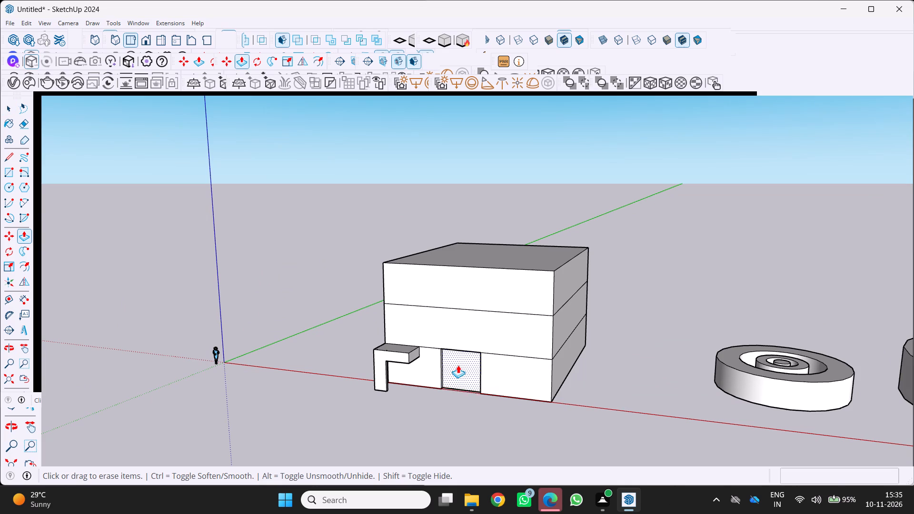
left_click_drag(458, 365, 459, 363)
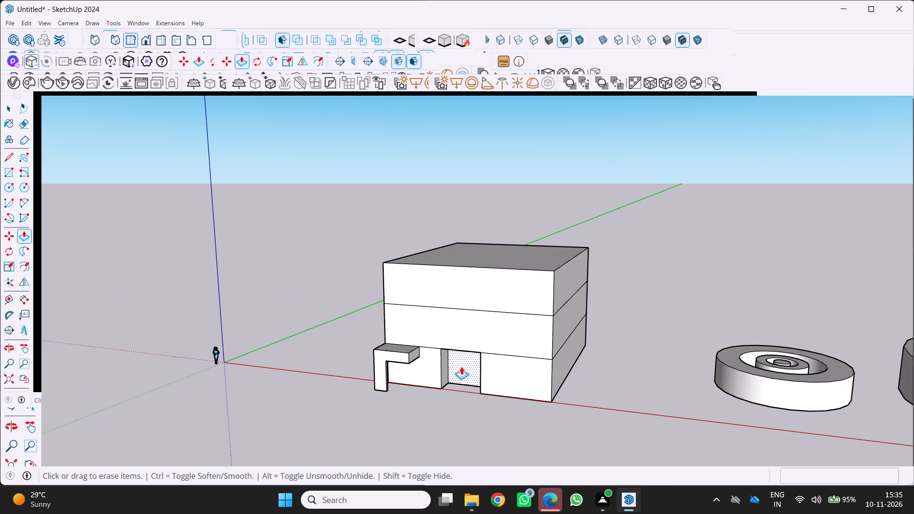
key("1")
key("2")
key("apostrophe")
key("Return")
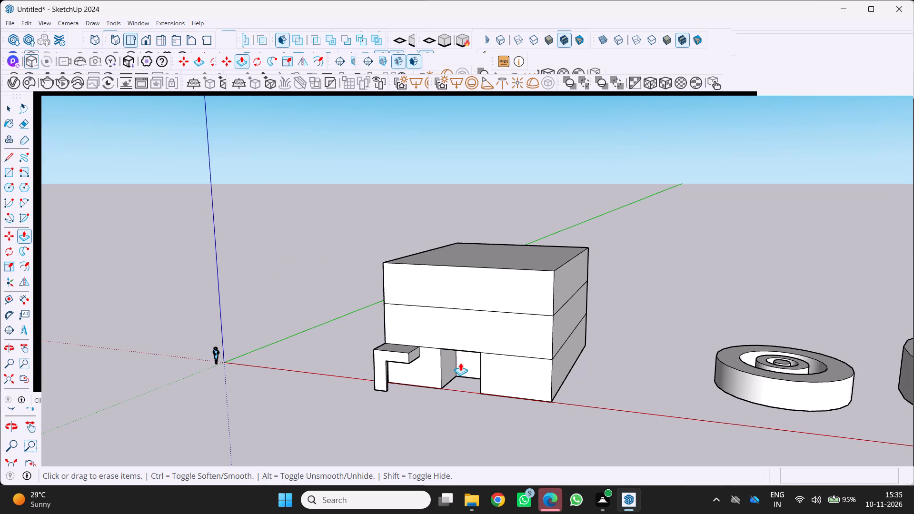
Measure the depth of the recessed middle bay along its bottom side edge with the Dimension tool, without placing a dimension.
middle_click_drag(462, 380, 563, 355)
scroll(459, 385, "up", 5)
middle_click_drag(460, 388, 463, 423)
scroll(495, 400, "up", 3)
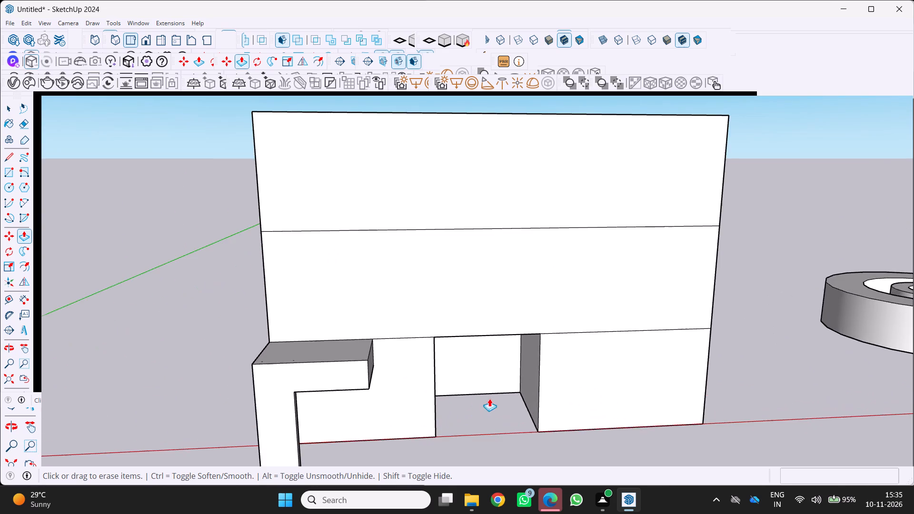
middle_click_drag(476, 406, 393, 417)
scroll(395, 417, "up", 1)
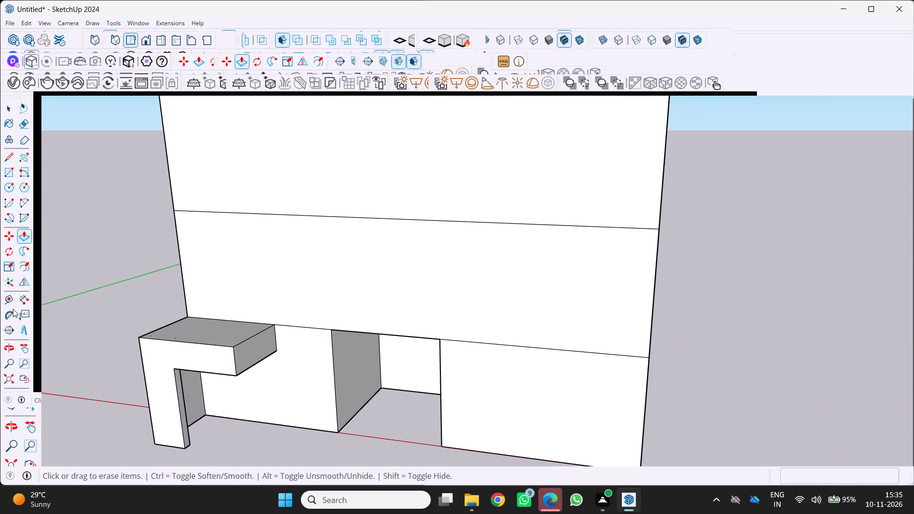
left_click(24, 301)
scroll(310, 362, "up", 1)
middle_click_drag(310, 362, 352, 373)
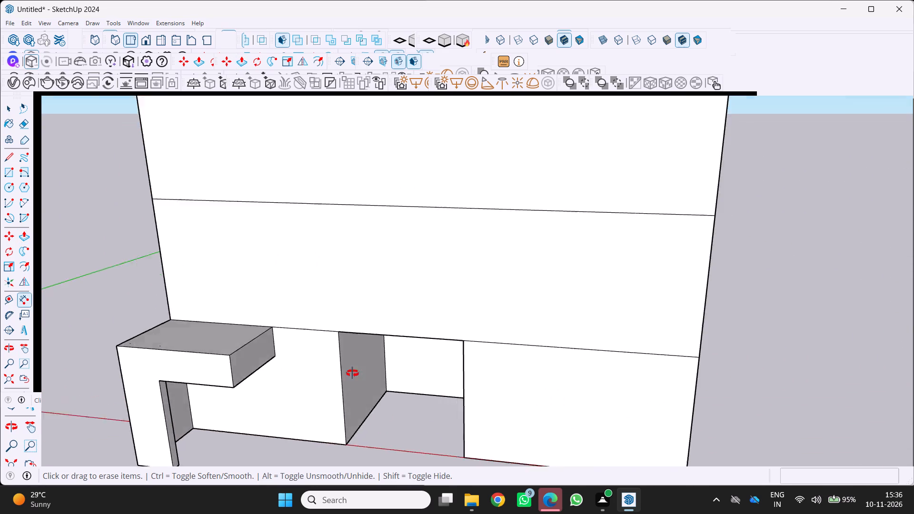
middle_click_drag(352, 373, 443, 346)
scroll(531, 371, "up", 1)
scroll(445, 336, "down", 6)
scroll(461, 380, "up", 4)
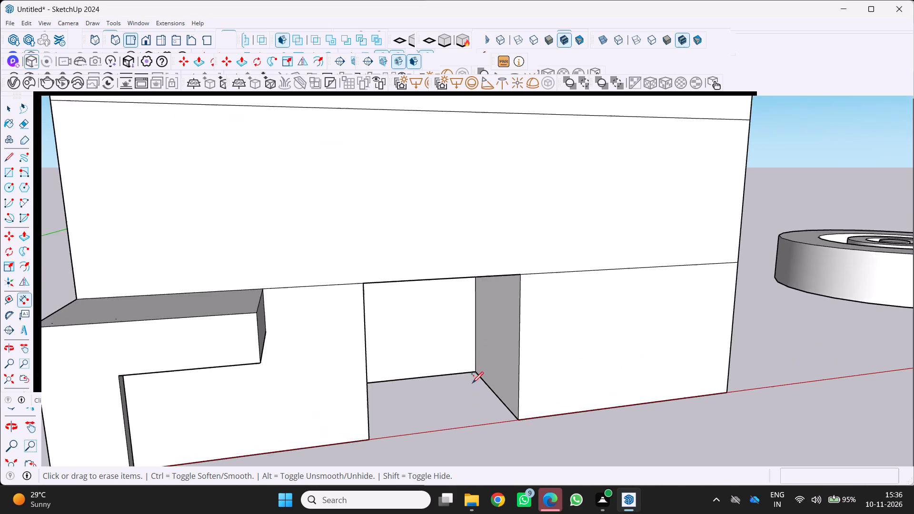
scroll(472, 382, "up", 4)
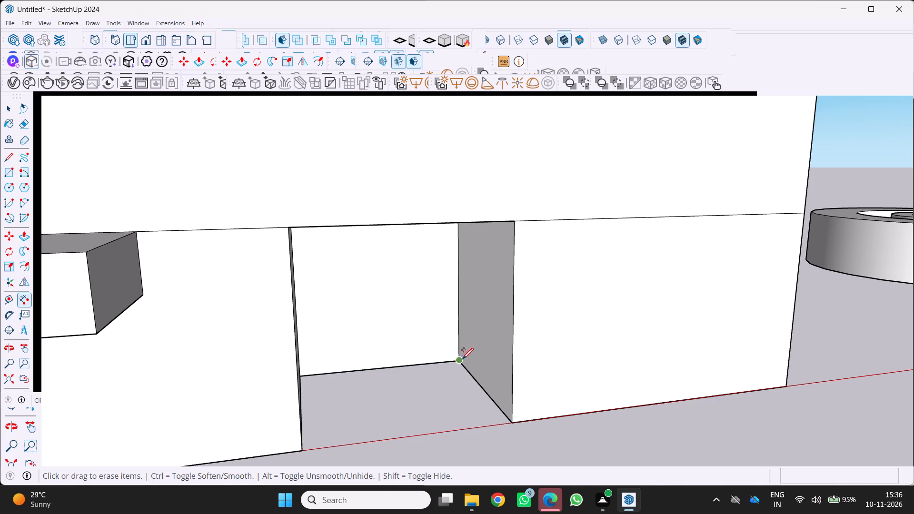
left_click(462, 358)
scroll(476, 374, "down", 6)
scroll(494, 410, "up", 4)
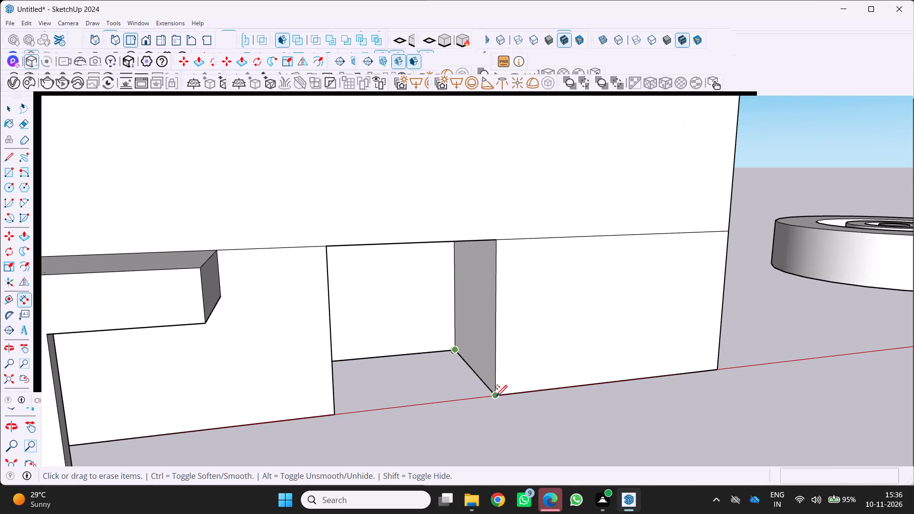
left_click_drag(497, 395, 491, 395)
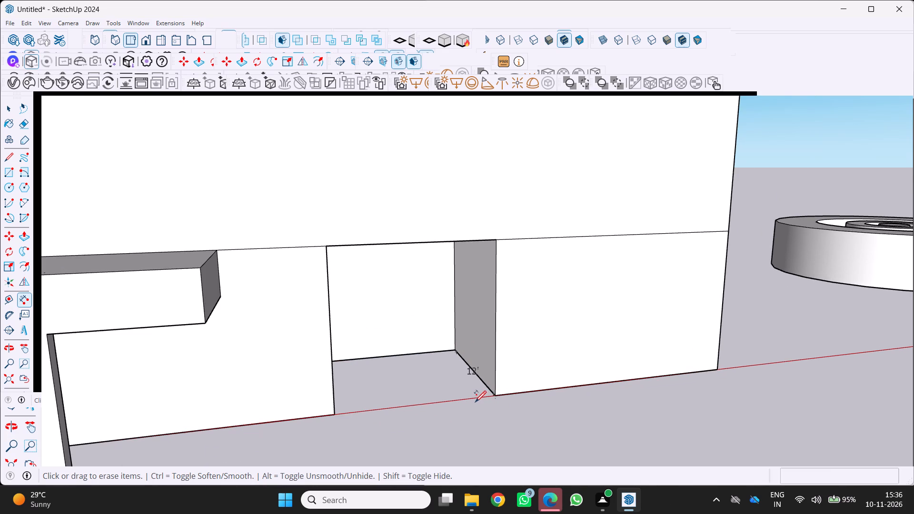
key("Escape")
Push the ground-floor bay farthest from the canopy inward until it is flush with the recessed middle bay.
scroll(467, 403, "down", 3)
middle_click_drag(463, 403, 386, 404)
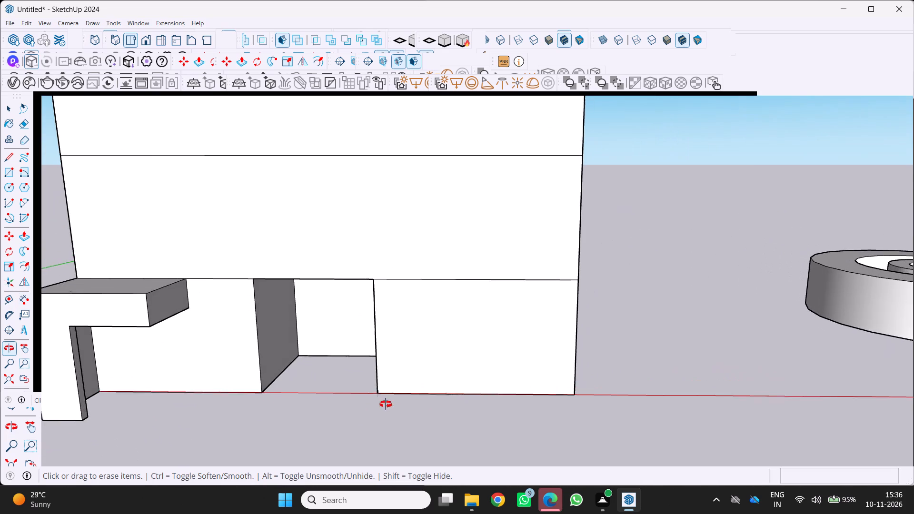
middle_click_drag(386, 404, 384, 404)
key("space")
key("p")
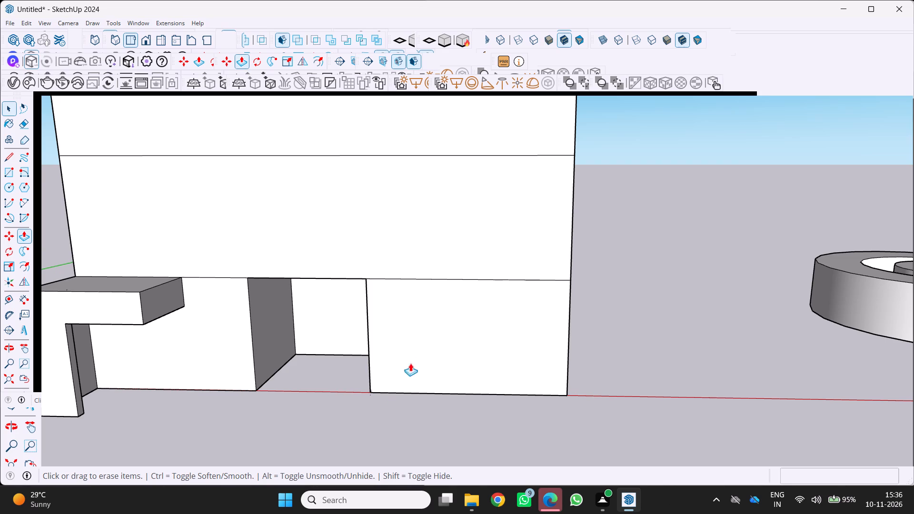
left_click_drag(440, 346, 328, 267)
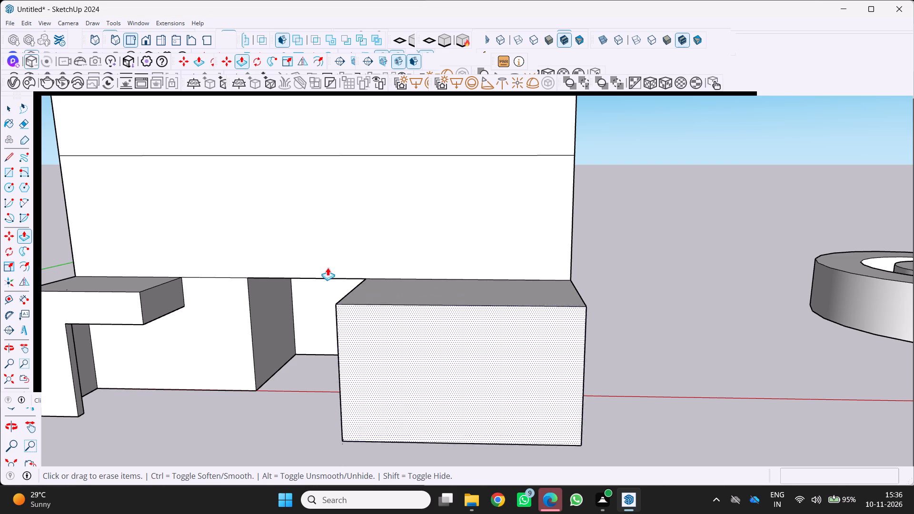
left_click_drag(328, 267, 358, 302)
Examine the two recessed ground-floor bays and the overhanging upper floors from the front and from below.
middle_click_drag(361, 336, 449, 279)
scroll(377, 327, "up", 1)
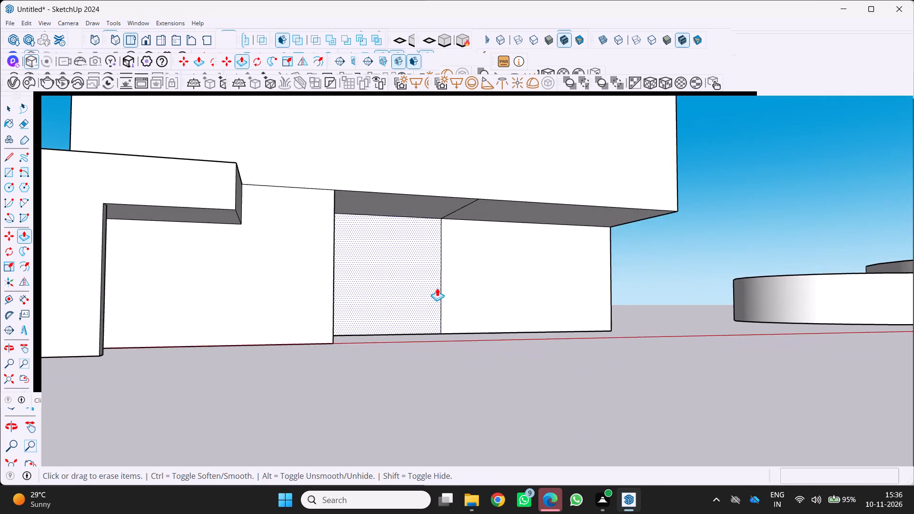
scroll(428, 290, "down", 4)
middle_click_drag(425, 293, 346, 343)
scroll(336, 336, "down", 3)
middle_click_drag(338, 340, 357, 320)
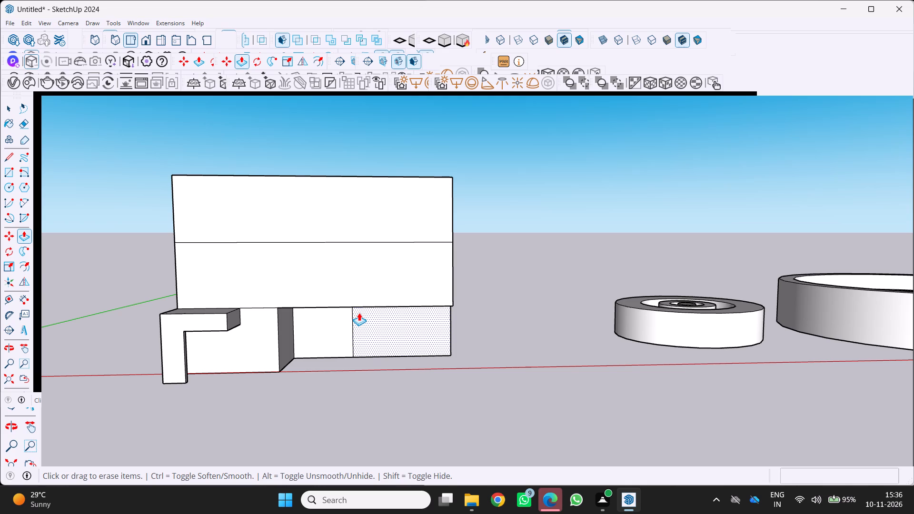
key("5")
scroll(359, 324, "up", 2)
middle_click_drag(351, 318, 347, 248)
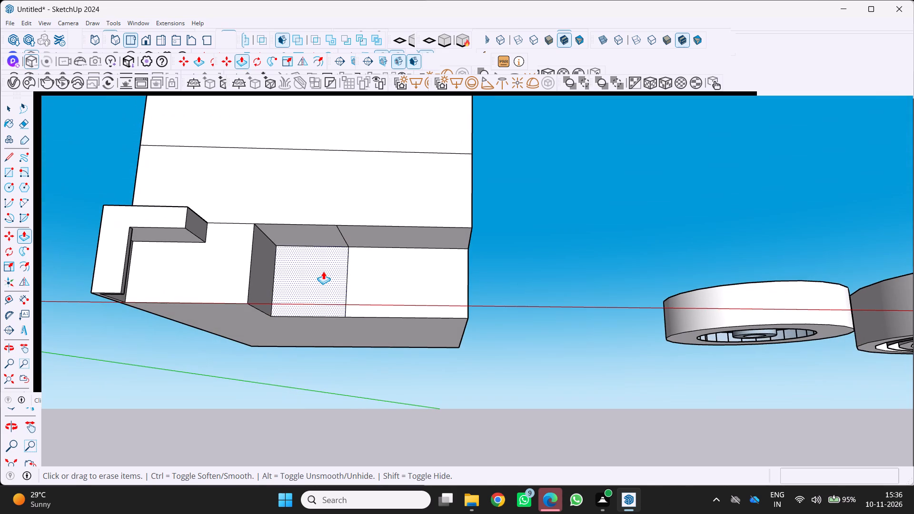
Draw a vertical line up the front facade's two upper storeys, from the overhang's dividing edge between the recessed bays to the roof edge.
key("l")
middle_click_drag(293, 227, 347, 275)
scroll(375, 272, "up", 4)
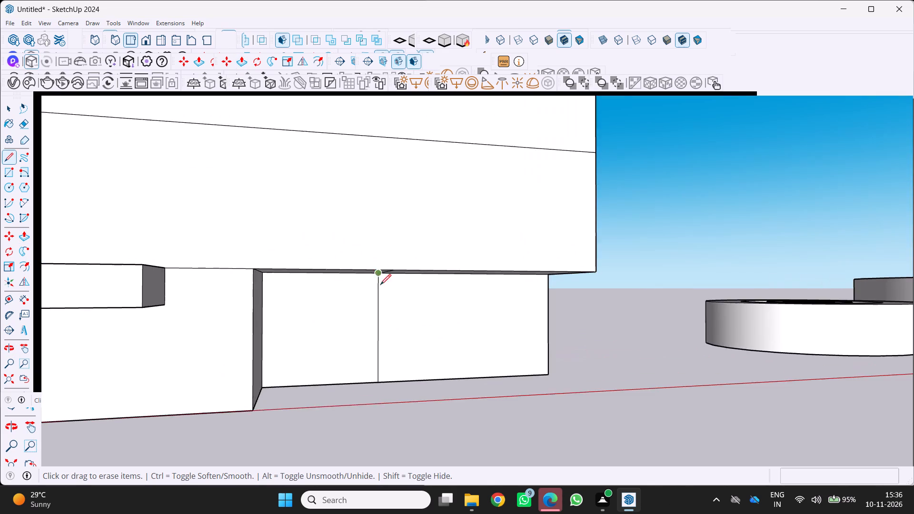
scroll(380, 285, "up", 1)
middle_click_drag(377, 289, 348, 293)
middle_click_drag(345, 292, 398, 395, "shift")
scroll(399, 396, "down", 6, "shift")
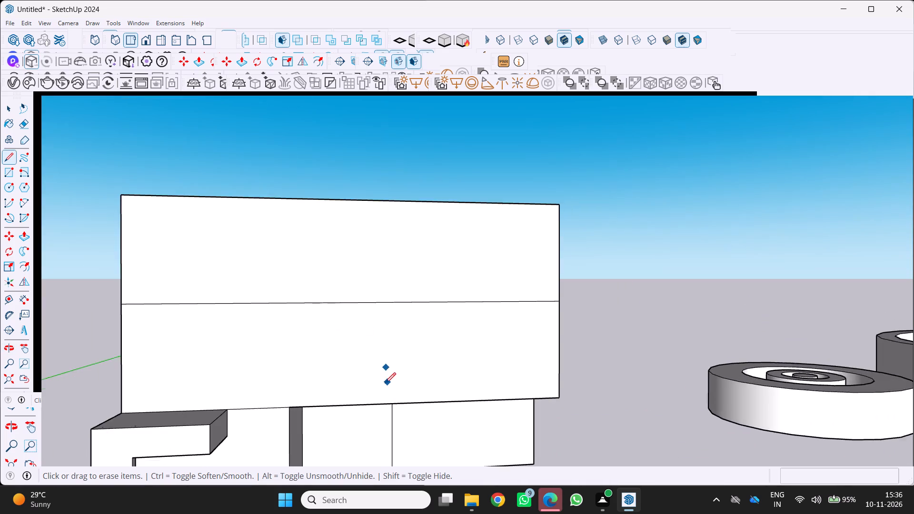
scroll(385, 383, "down", 1, "shift")
middle_click_drag(381, 386, 366, 344, "shift")
scroll(361, 334, "down", 8, "shift")
middle_click_drag(368, 367, 343, 267)
scroll(337, 290, "up", 3)
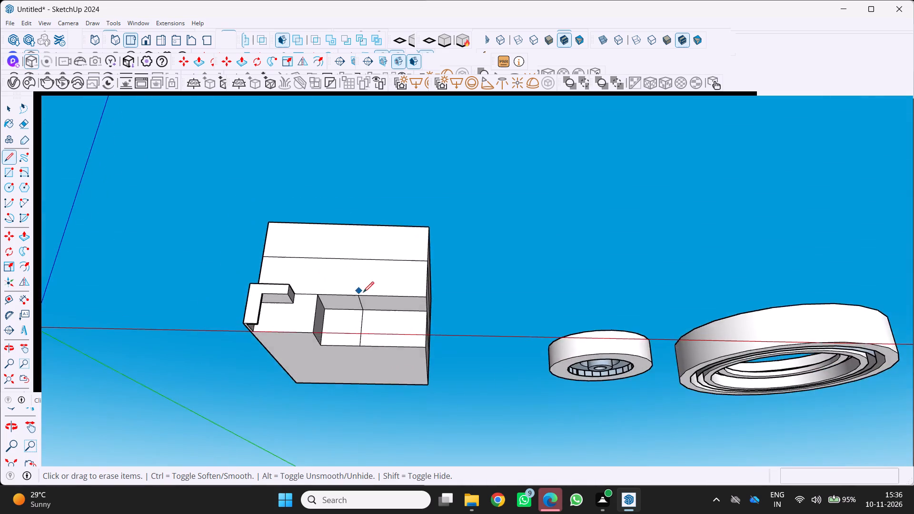
scroll(363, 292, "up", 8)
middle_click(346, 267)
middle_click_drag(340, 272, 328, 322)
scroll(335, 323, "up", 1)
middle_click_drag(345, 359, 382, 306)
scroll(381, 290, "up", 10)
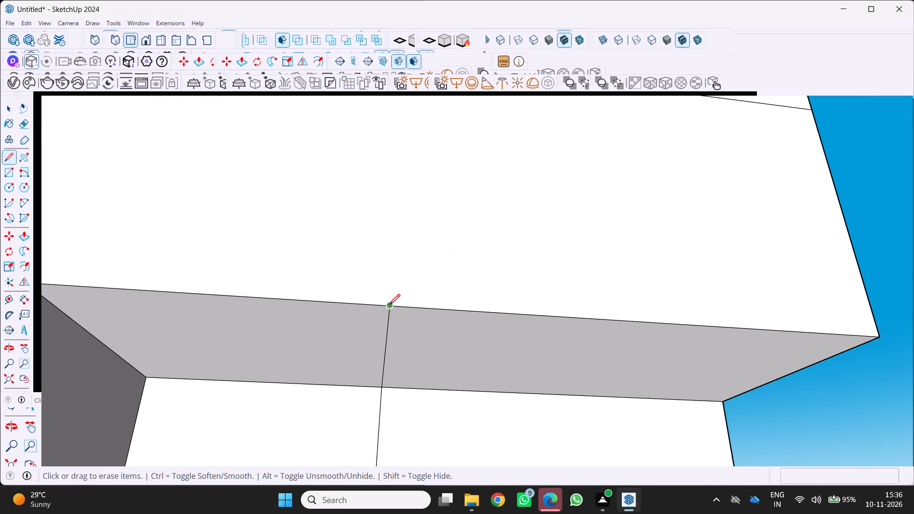
left_click(389, 305)
scroll(388, 281, "down", 17)
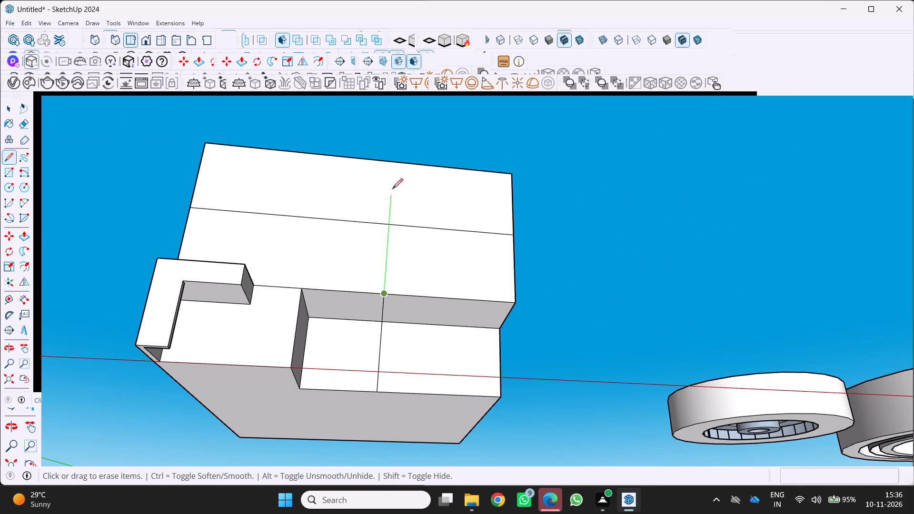
middle_click_drag(392, 187, 359, 300)
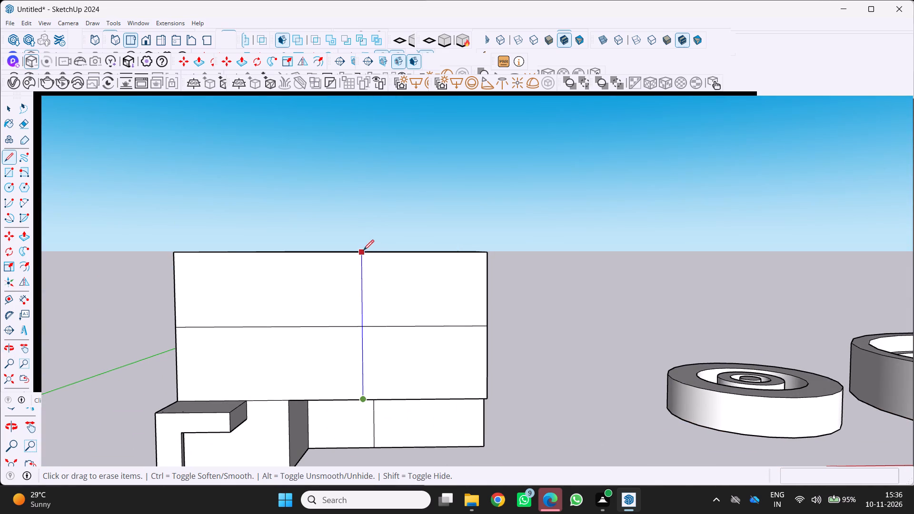
left_click(362, 250)
scroll(397, 263, "down", 4)
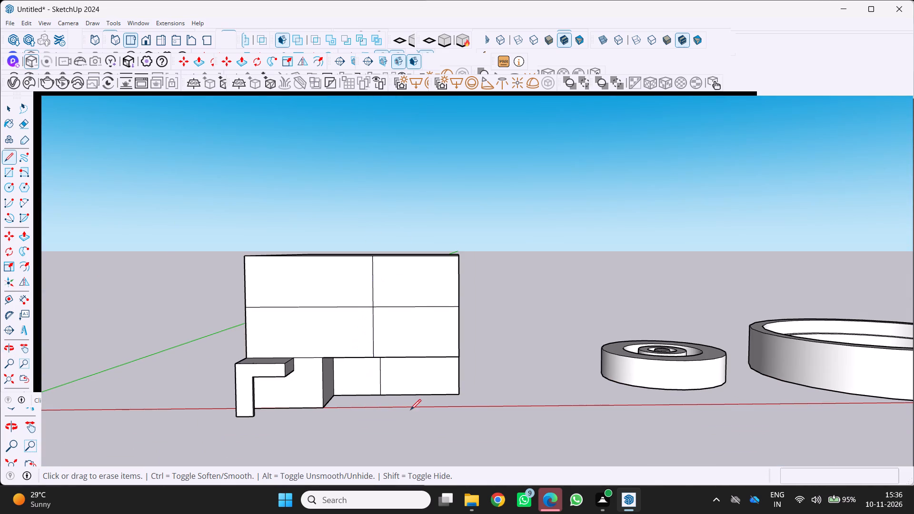
key("space")
left_click(377, 419)
Examine the divided upper facade and the ground-floor recess from below, from above and at eye level.
middle_click_drag(344, 390, 443, 282)
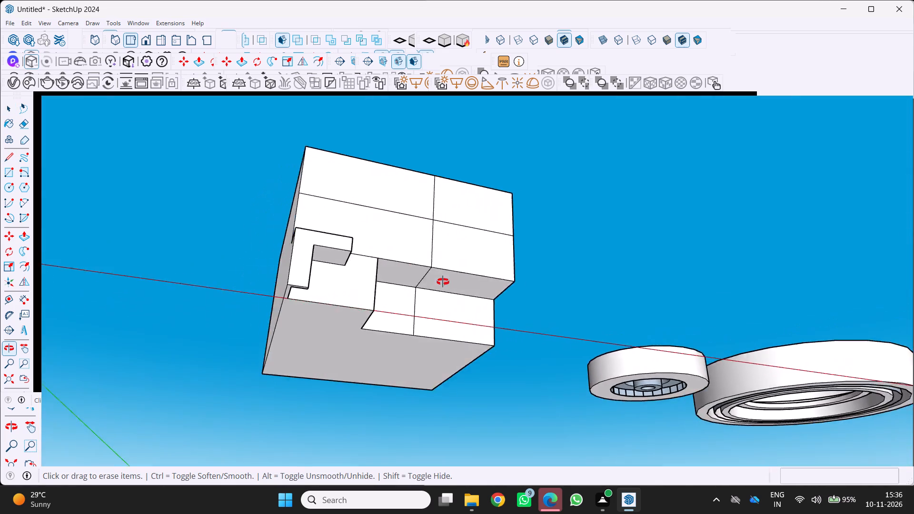
middle_click_drag(443, 282, 451, 357)
scroll(444, 353, "down", 6)
middle_click_drag(440, 358, 356, 402)
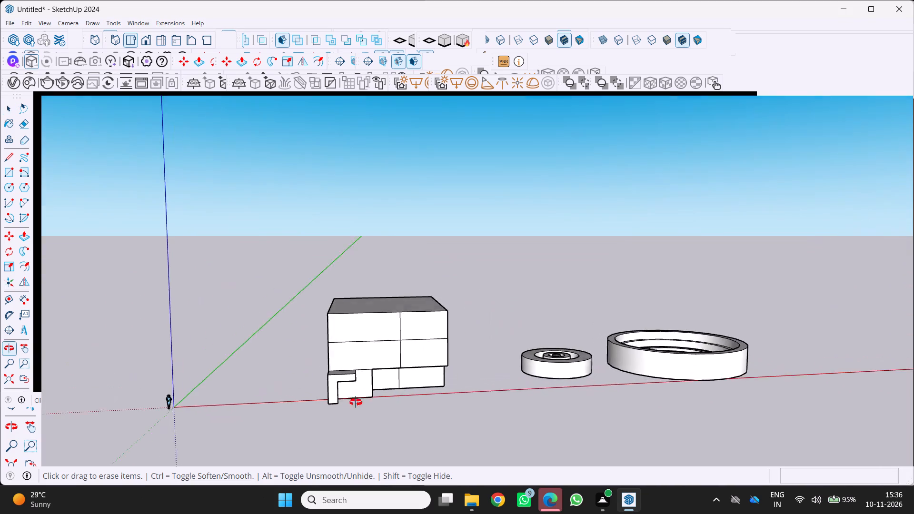
middle_click_drag(356, 402, 345, 405)
scroll(386, 366, "down", 3)
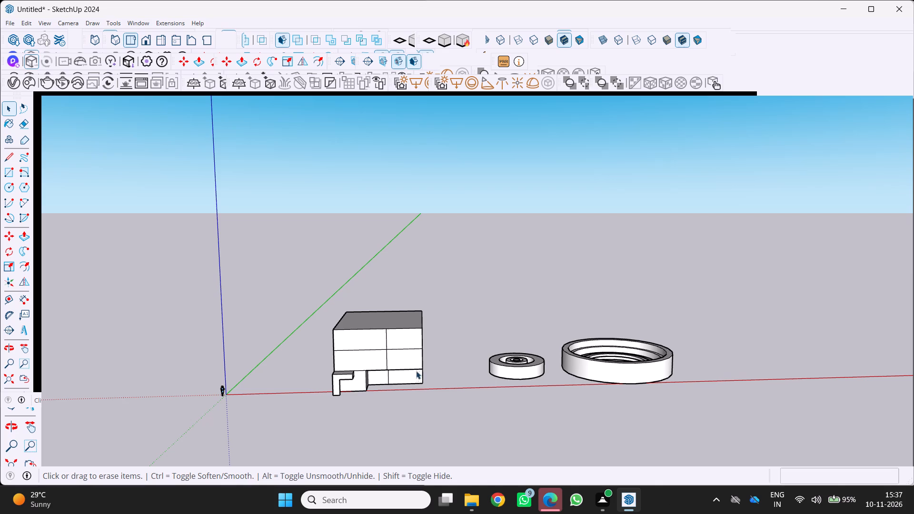
scroll(411, 389, "up", 1)
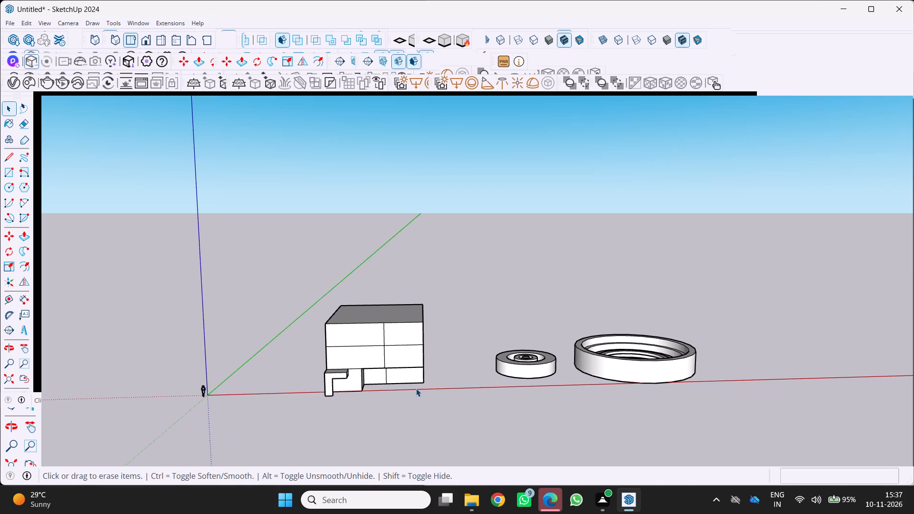
scroll(417, 386, "down", 4)
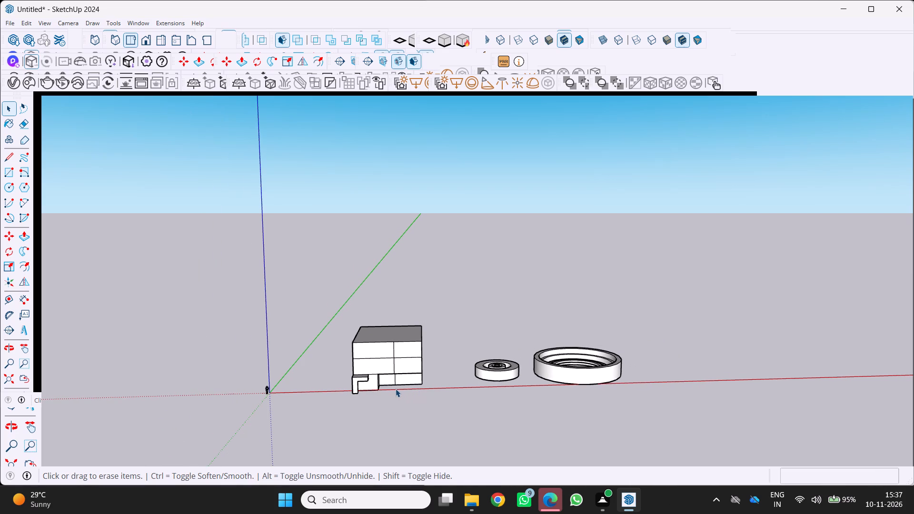
middle_click_drag(398, 389, 406, 392)
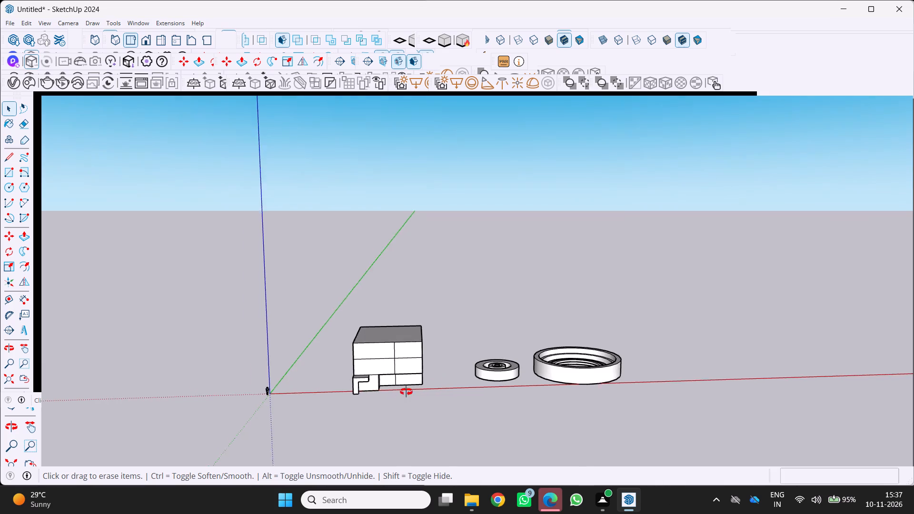
middle_click_drag(406, 392, 457, 392)
scroll(378, 378, "up", 1)
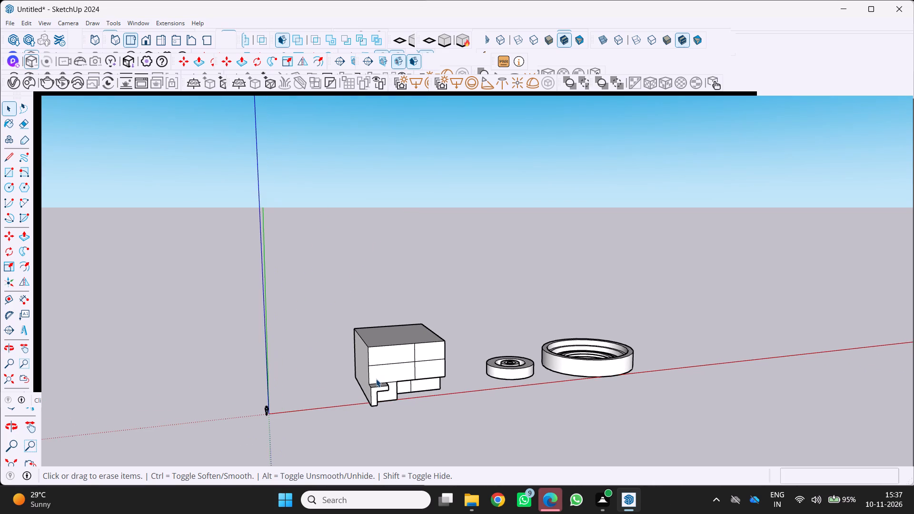
scroll(375, 379, "down", 1)
middle_click_drag(374, 379, 281, 322)
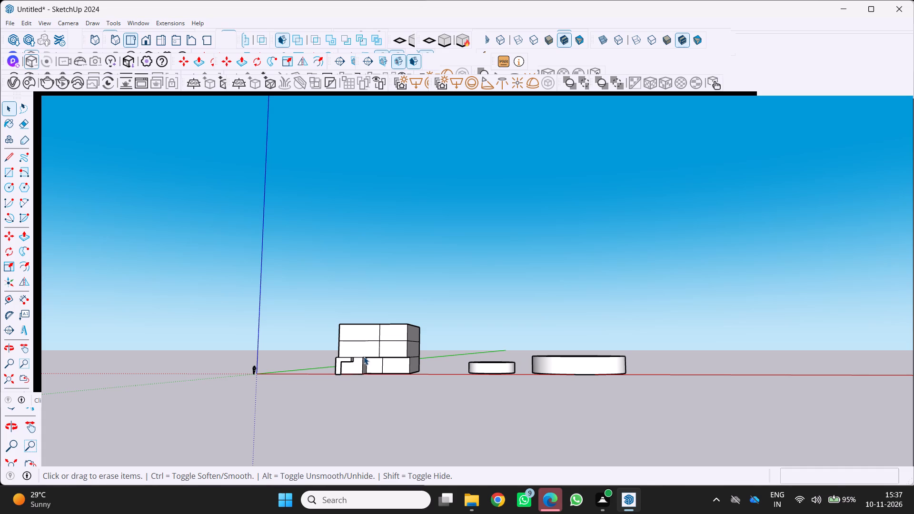
middle_click_drag(368, 359, 394, 370)
scroll(391, 336, "up", 6)
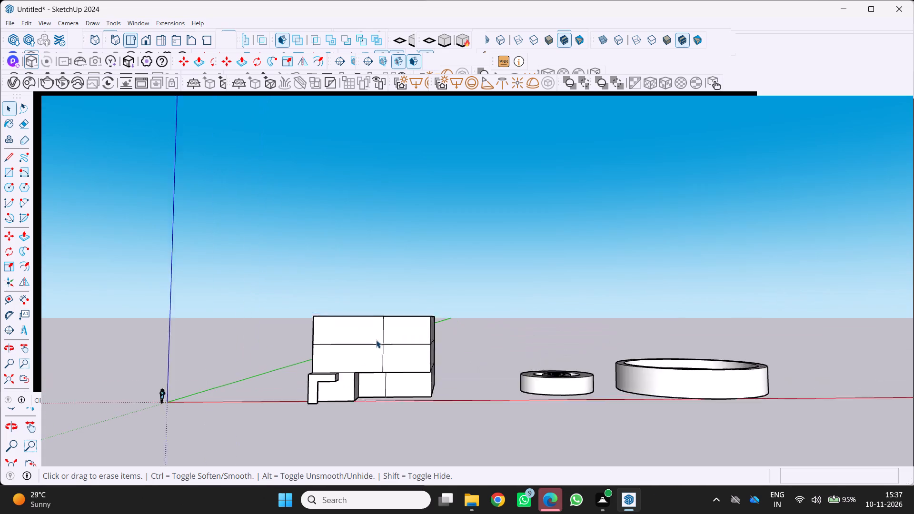
scroll(376, 340, "up", 1)
scroll(431, 362, "up", 1)
Push the middle-storey bay farthest from the canopy inward until it is flush with the recessed ground-floor bay below.
middle_click_drag(427, 362, 374, 335)
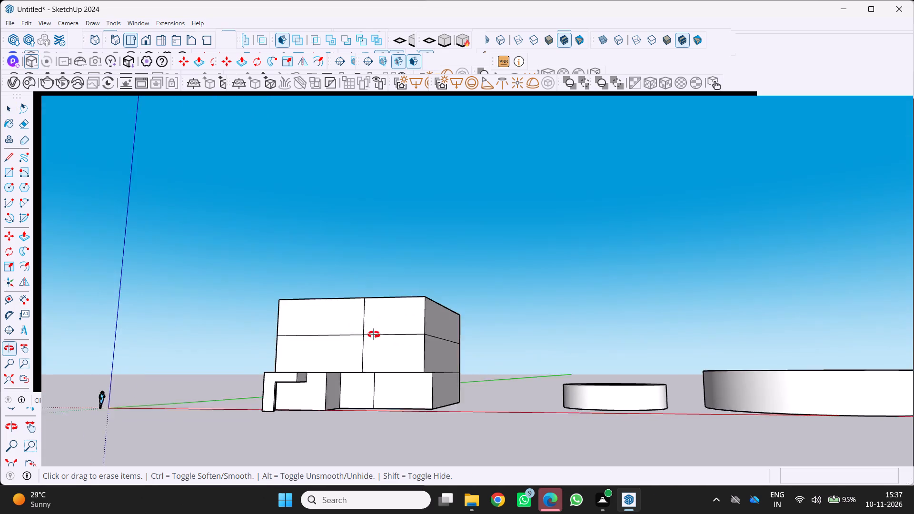
middle_click_drag(374, 335, 364, 326)
key("p")
left_click(398, 351)
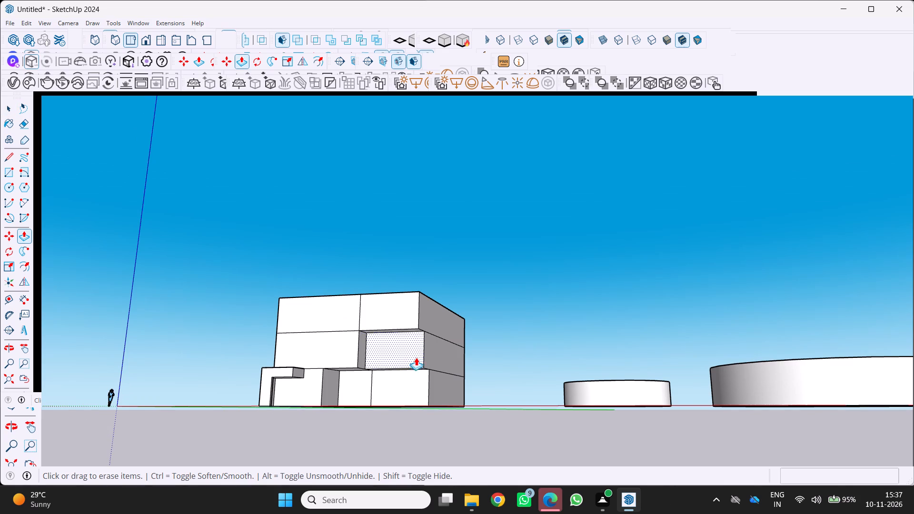
left_click(410, 377)
Push the top-storey bay farthest from the canopy inward 12', flush with the recessed storeys below.
scroll(404, 378, "up", 1)
middle_click_drag(404, 378, 481, 395)
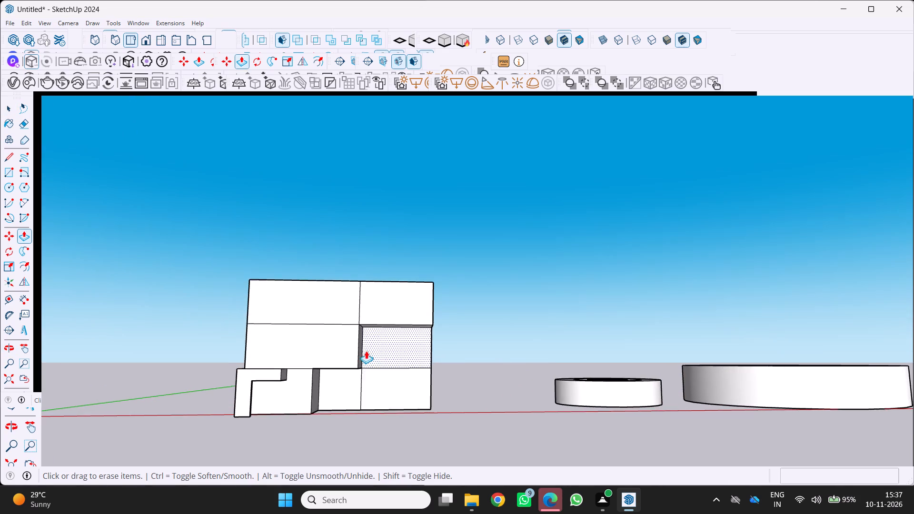
scroll(364, 347, "up", 6)
middle_click_drag(349, 294, 298, 297)
left_click_drag(376, 279, 411, 349)
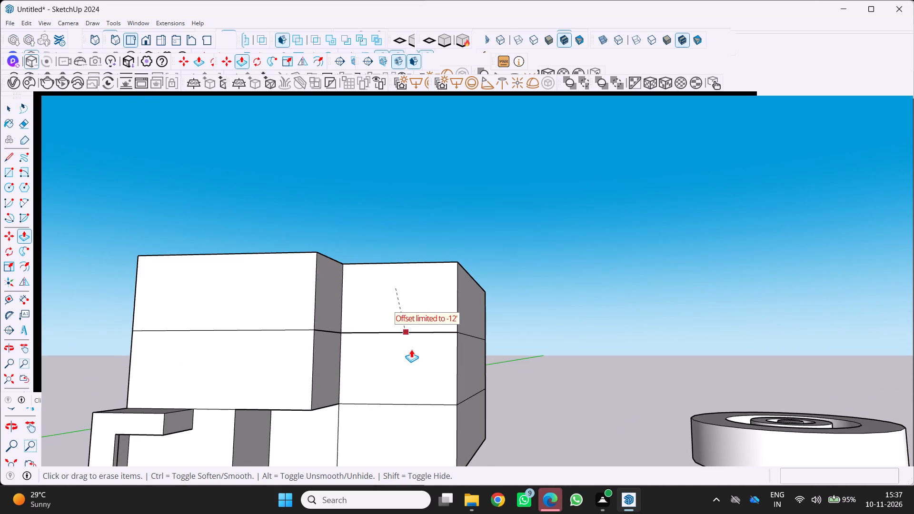
left_click_drag(411, 349, 415, 362)
Examine the stepped block, its overhang beside the canopy and the ground-floor recess from several sides and from below.
scroll(416, 362, "down", 8)
middle_click_drag(391, 392, 328, 438)
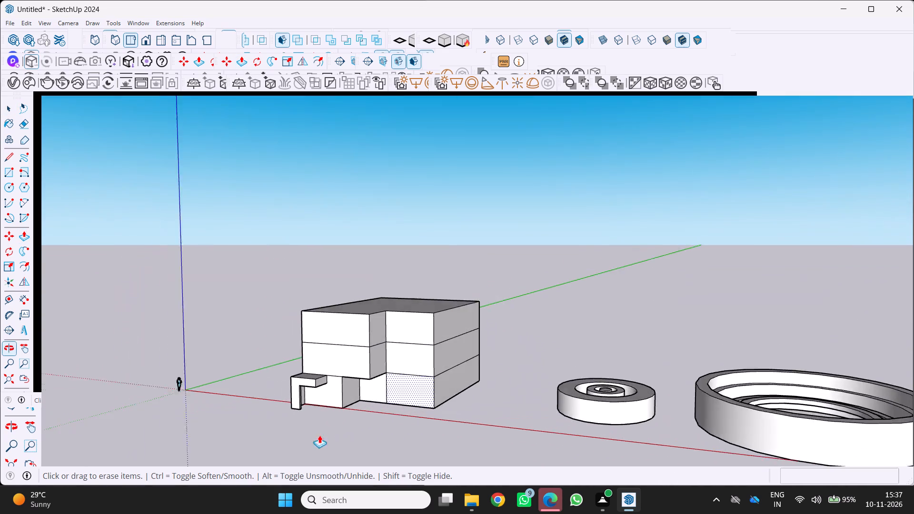
scroll(303, 419, "up", 4)
middle_click_drag(367, 409, 295, 345)
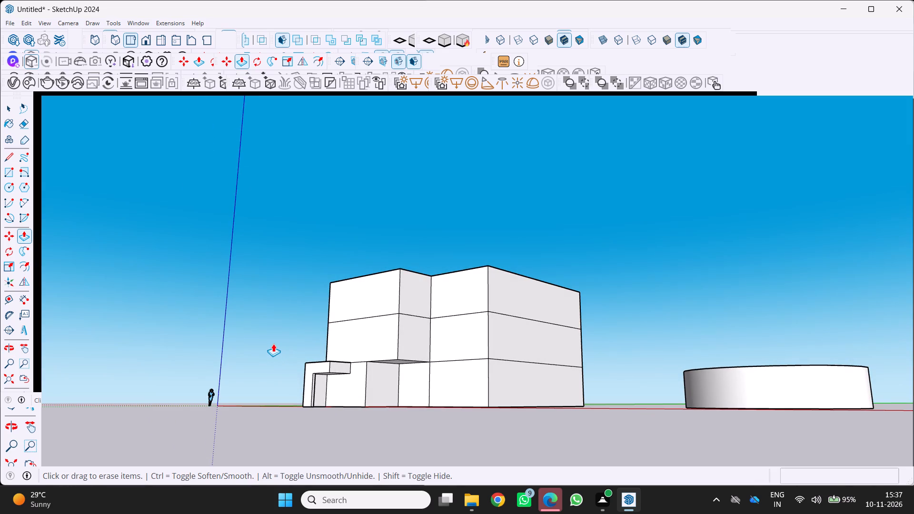
scroll(253, 320, "down", 3)
middle_click_drag(253, 320, 263, 316)
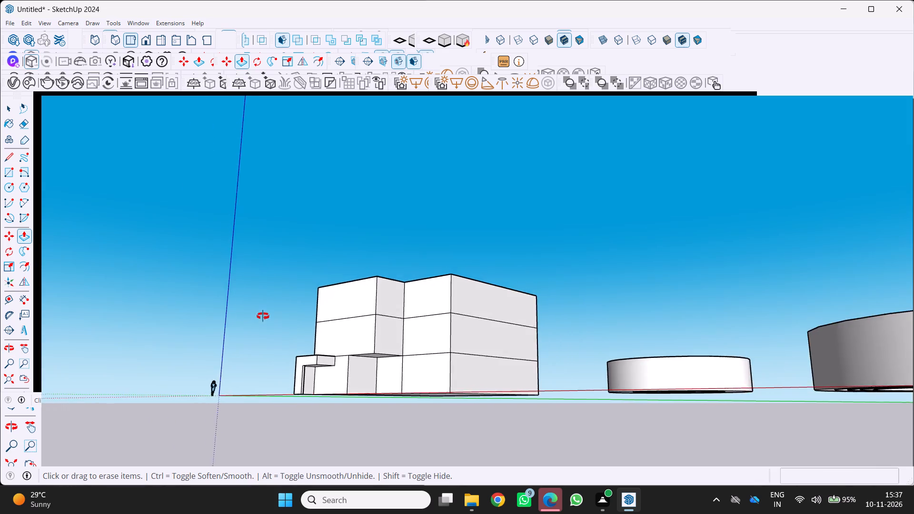
middle_click_drag(263, 316, 343, 305)
scroll(355, 382, "up", 1)
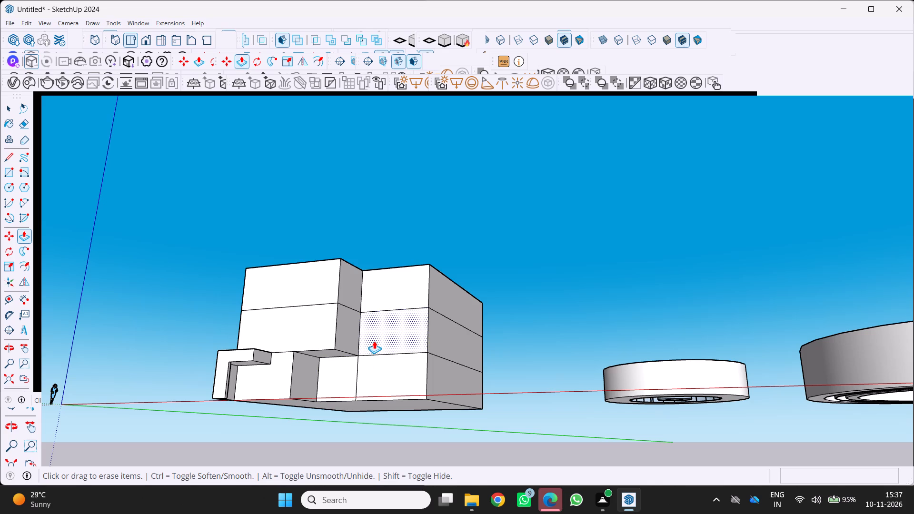
scroll(329, 401, "up", 4)
middle_click_drag(343, 383, 416, 394)
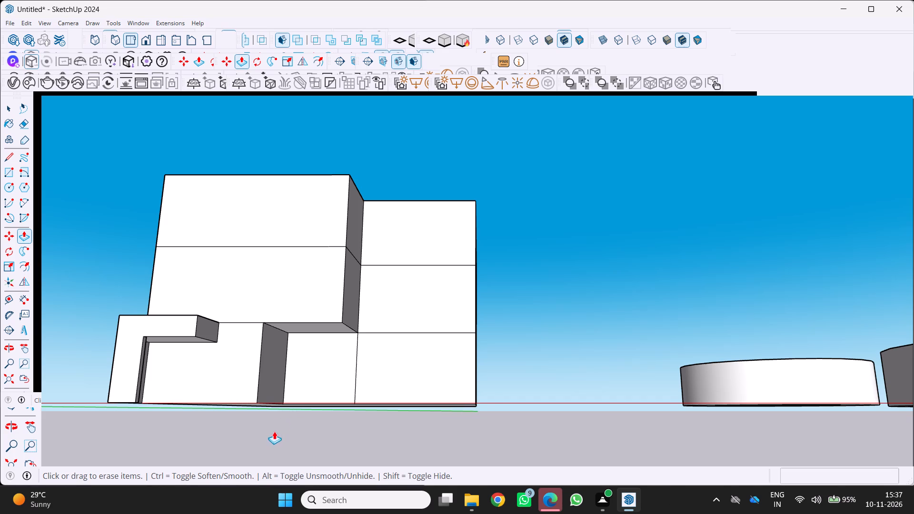
scroll(297, 405, "up", 2)
middle_click_drag(281, 359, 223, 292)
middle_click_drag(236, 285, 216, 342)
scroll(216, 342, "up", 1)
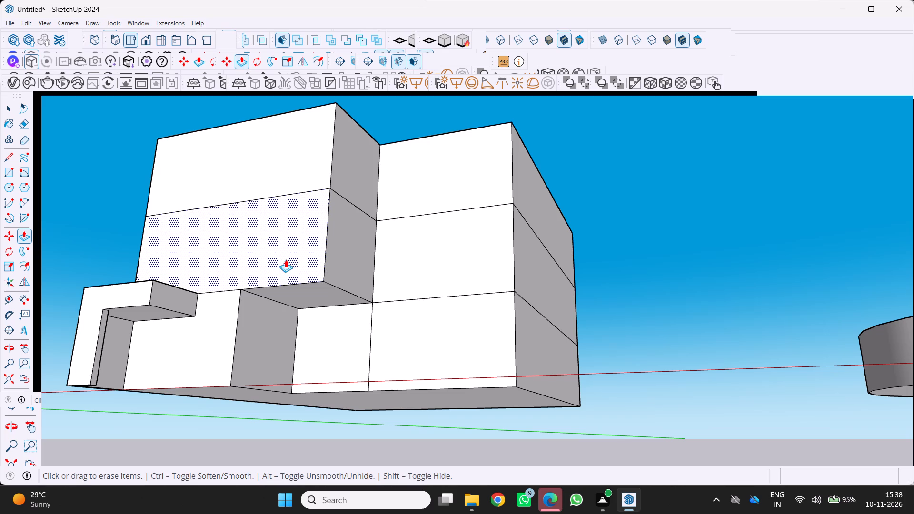
scroll(297, 274, "up", 1)
scroll(274, 302, "down", 1)
scroll(263, 309, "up", 3)
middle_click_drag(255, 306, 250, 306)
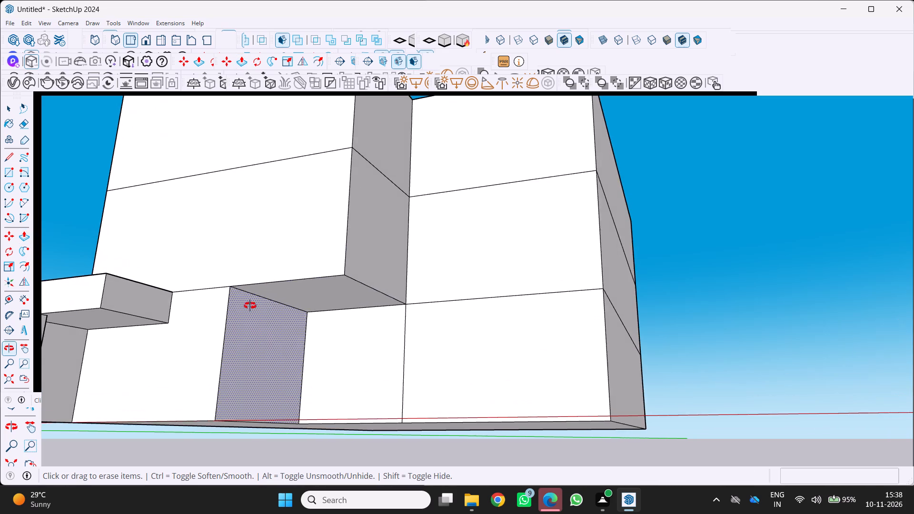
middle_click_drag(250, 306, 195, 324)
scroll(193, 328, "up", 1)
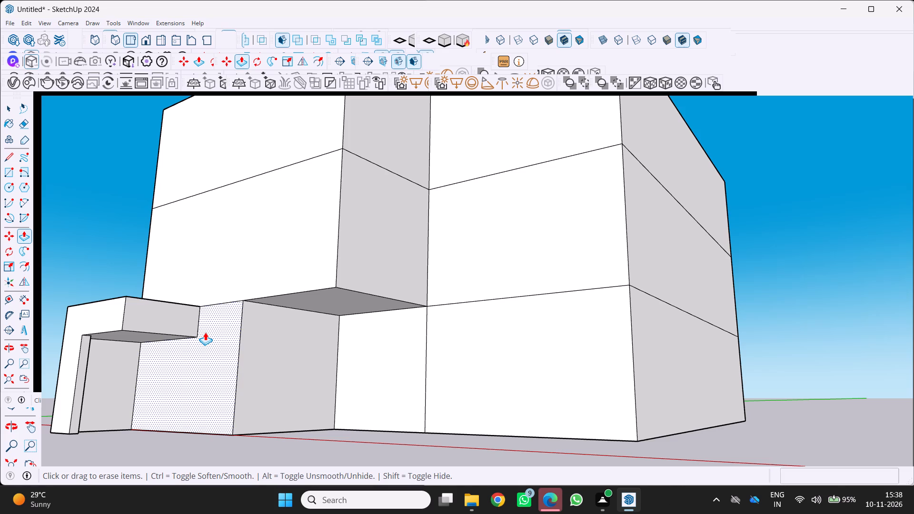
scroll(277, 325, "down", 1)
middle_click_drag(273, 320, 265, 236)
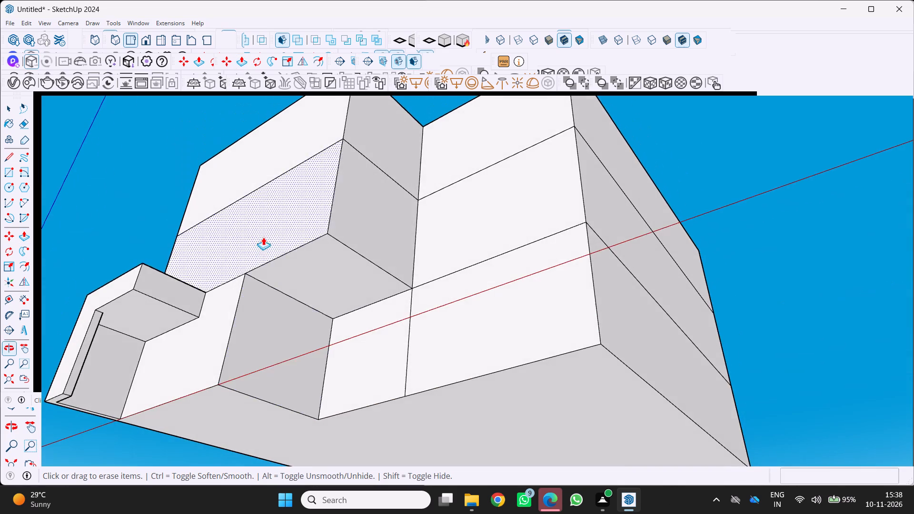
scroll(255, 302, "down", 5)
middle_click_drag(340, 315, 353, 416)
scroll(233, 301, "up", 3)
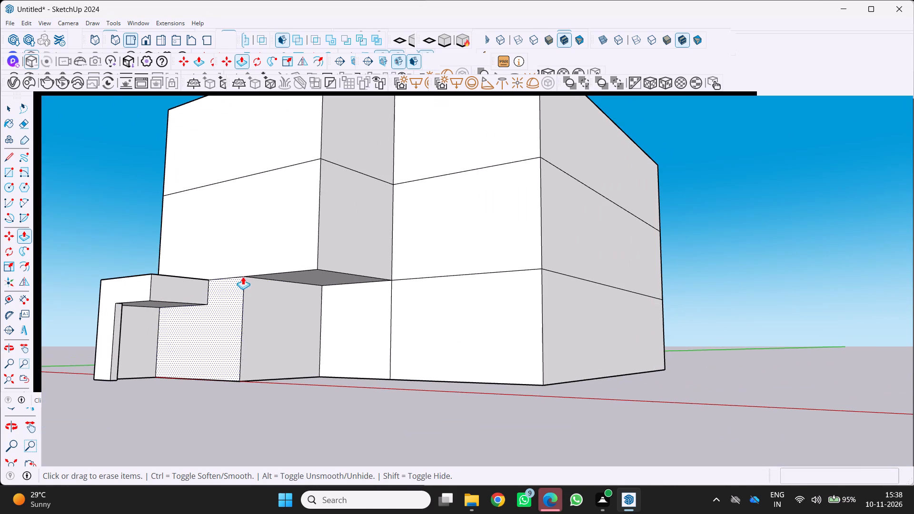
middle_click_drag(235, 279, 612, 282)
scroll(612, 282, "down", 5, "shift")
middle_click_drag(608, 259, 446, 269, "shift")
scroll(572, 235, "up", 1, "shift")
scroll(497, 226, "up", 6, "shift")
middle_click_drag(449, 279, 365, 231, "shift")
scroll(391, 231, "up", 1, "shift")
scroll(426, 363, "down", 6)
middle_click_drag(449, 344, 368, 339)
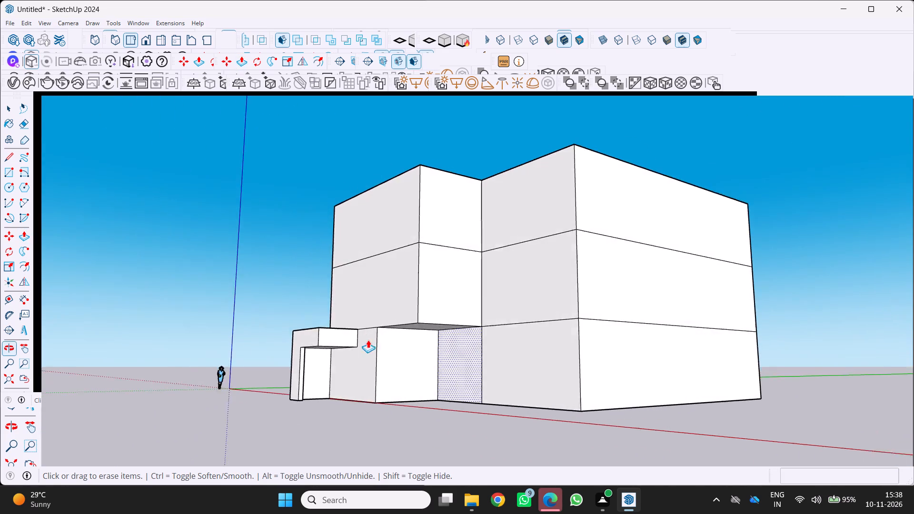
Place a guide line 1'6" below the top edge of the ground-floor recess's side wall with the Tape Measure tool.
scroll(366, 331, "up", 7)
middle_click_drag(403, 345, 373, 336)
key("t")
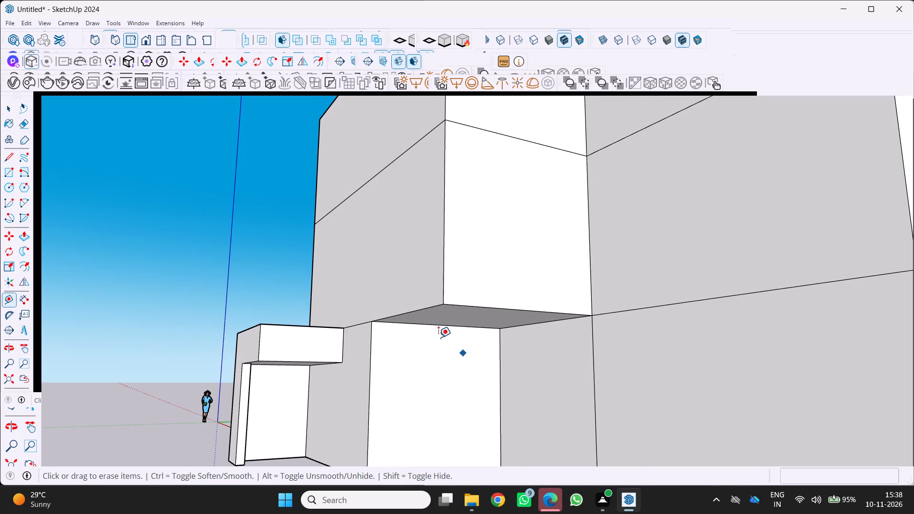
scroll(438, 337, "up", 2)
left_click(412, 322)
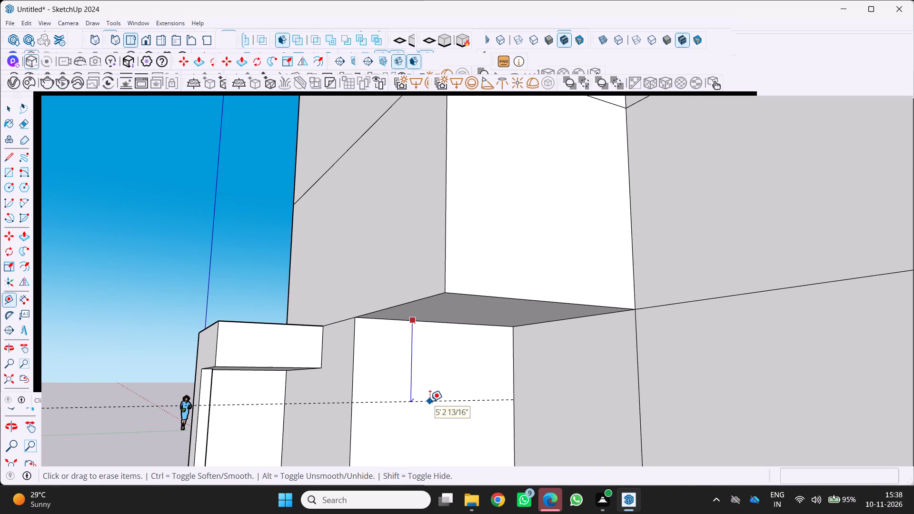
key("1")
key("apostrophe")
key("6")
key("shift+quotedbl")
key("Return")
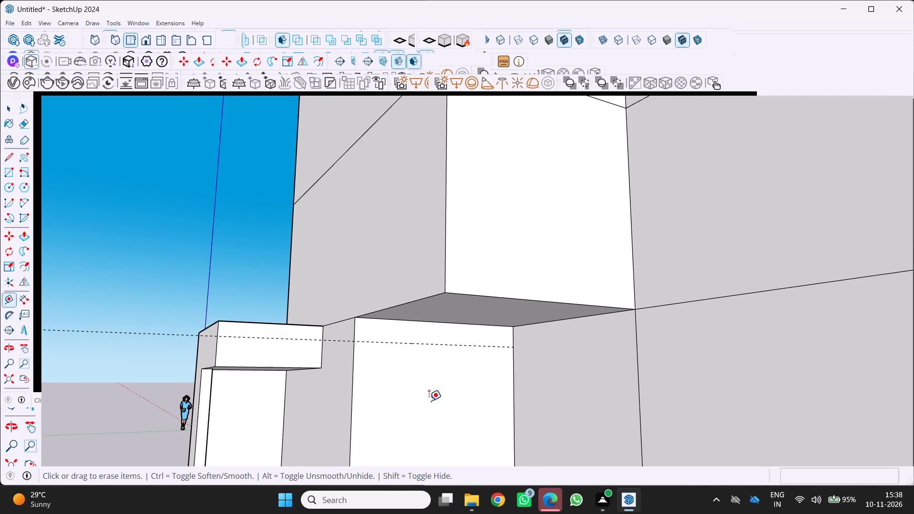
Place a vertical guide line 1'6" in from the outer edge of the ground-floor recess's side wall.
scroll(630, 425, "down", 3)
middle_click(625, 424)
scroll(660, 413, "up", 1)
scroll(913, 310, "down", 3)
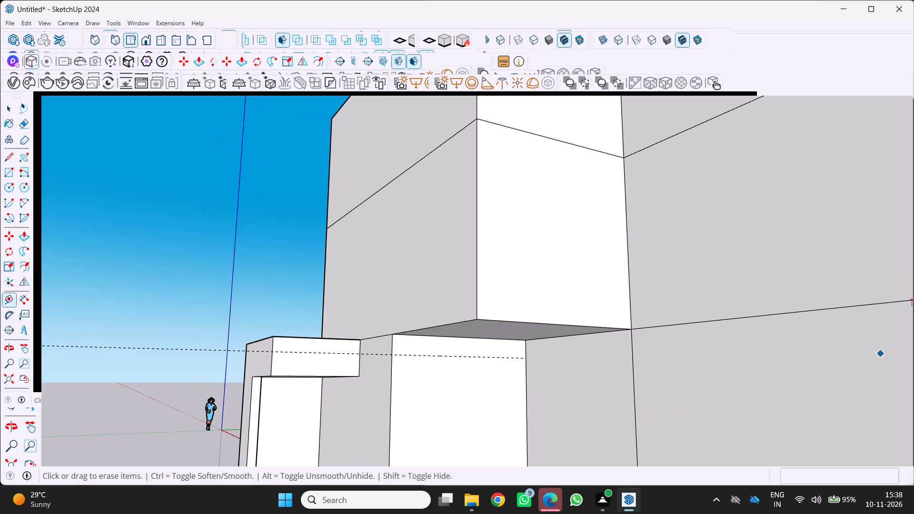
scroll(912, 309, "down", 5)
scroll(665, 321, "down", 4)
middle_click_drag(665, 321, 612, 356)
scroll(538, 366, "up", 6)
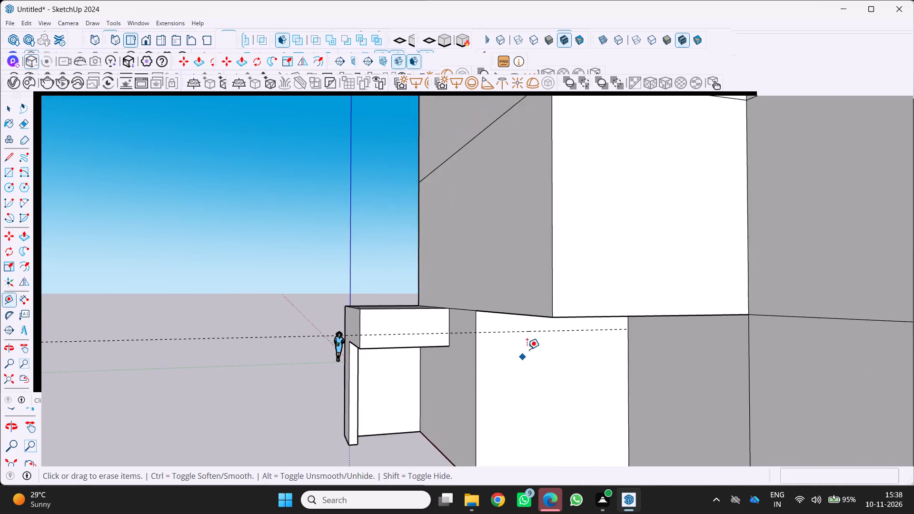
scroll(527, 349, "up", 2)
middle_click_drag(528, 346, 561, 298)
middle_click_drag(269, 297, 189, 356)
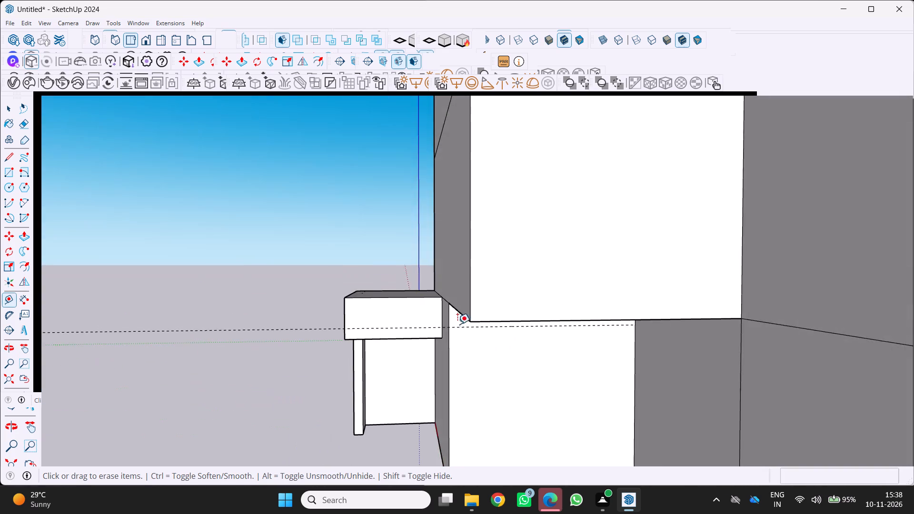
scroll(476, 324, "up", 5)
middle_click_drag(457, 306, 453, 240)
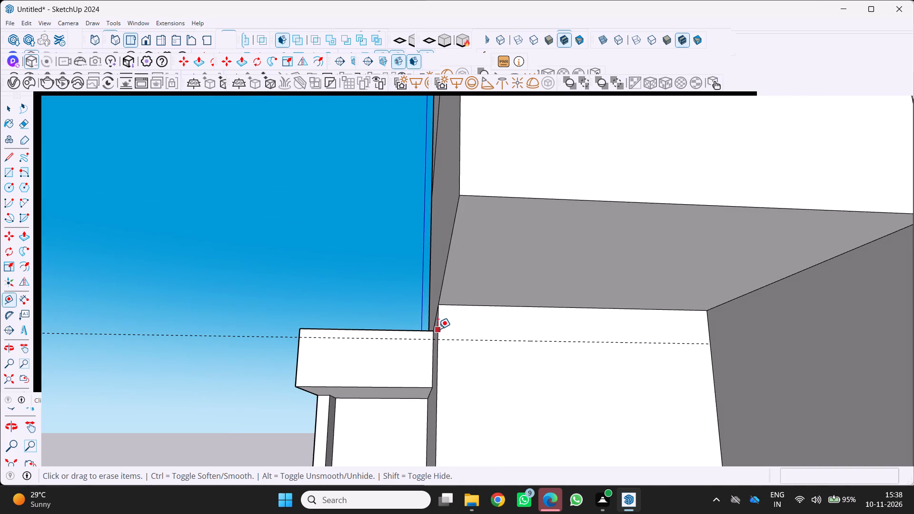
left_click(438, 328)
type("1'")
type("6\"")
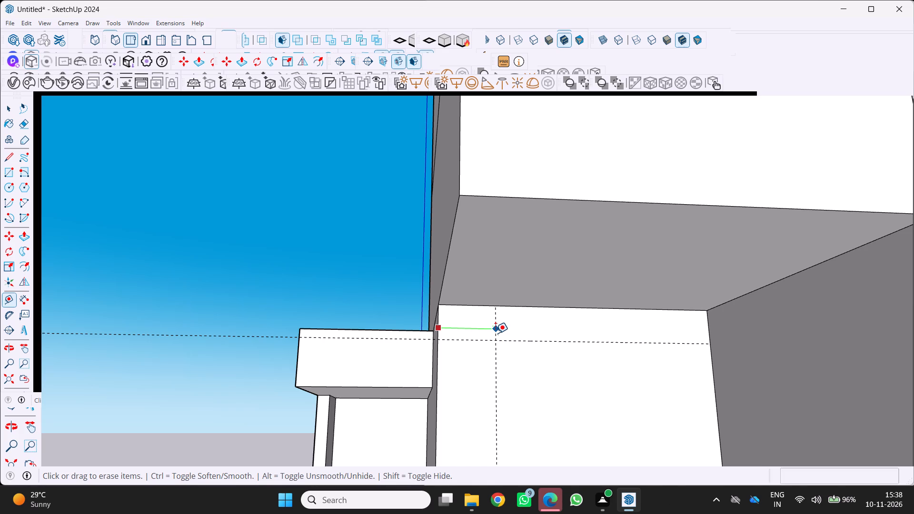
key("Return")
Draw a 1'6" square at the top outer corner of the recess's side wall, ending at the guide intersection.
scroll(470, 359, "down", 1)
middle_click_drag(465, 364, 455, 390)
scroll(447, 368, "up", 4)
key("r")
scroll(443, 329, "up", 5)
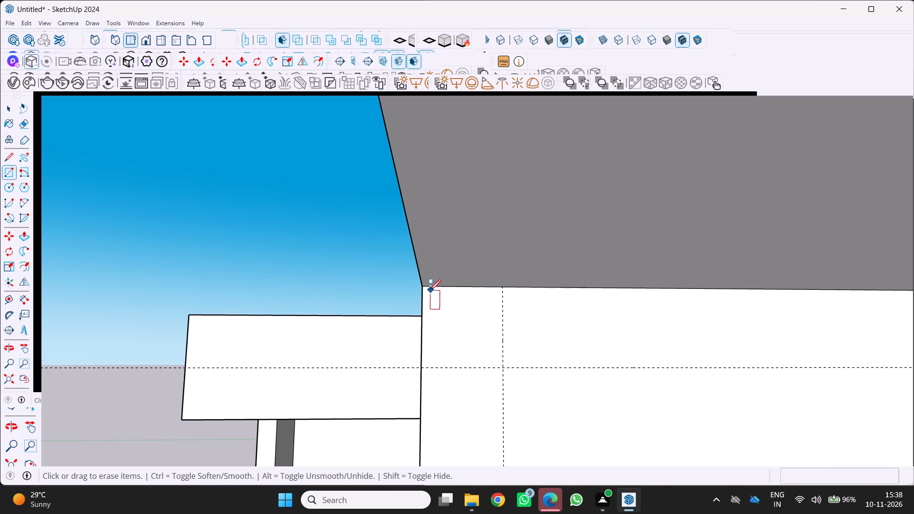
left_click(422, 286)
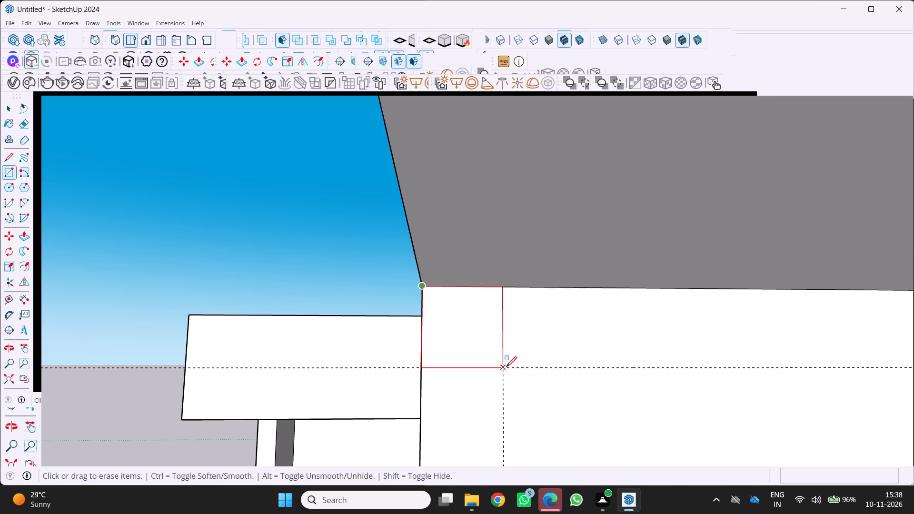
left_click(502, 368)
Push/Pull the square along the overhang's front edge to the overhang's outer corner, forming a beam beneath it.
middle_click_drag(497, 383, 521, 423)
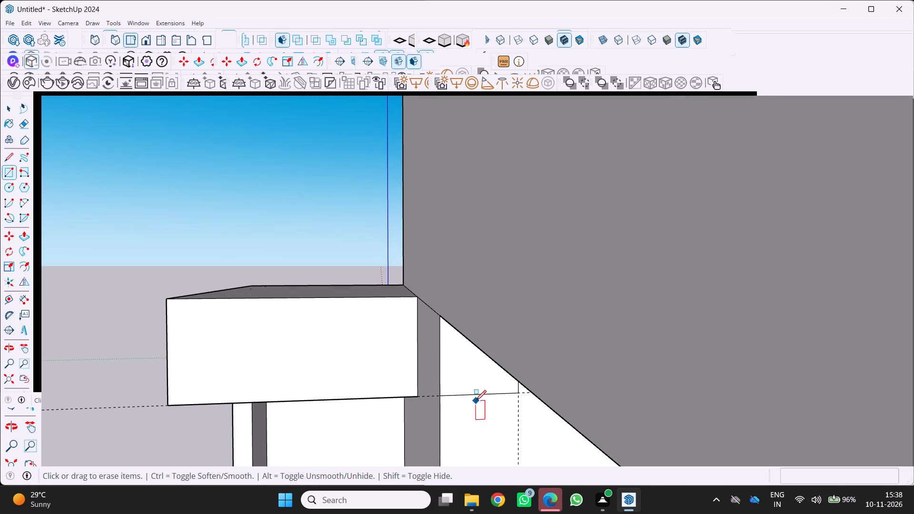
middle_click_drag(500, 425, 519, 369)
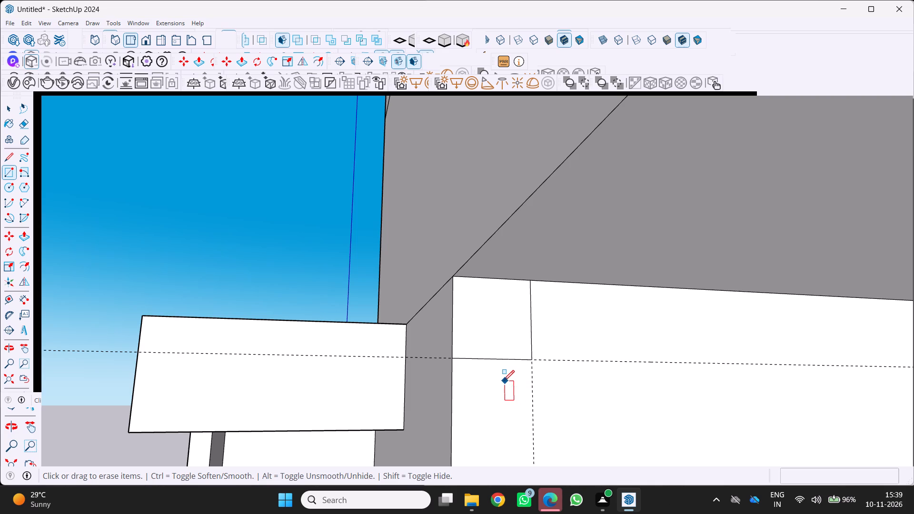
middle_click_drag(512, 391, 596, 403)
scroll(592, 393, "up", 1)
scroll(584, 387, "down", 19)
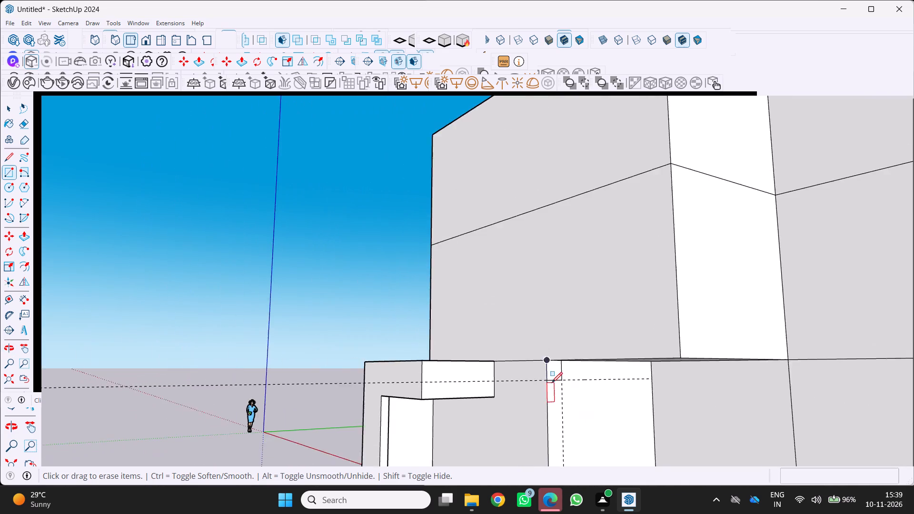
middle_click_drag(551, 382, 517, 394)
scroll(550, 393, "up", 1)
scroll(539, 389, "down", 7)
middle_click_drag(591, 366, 571, 319)
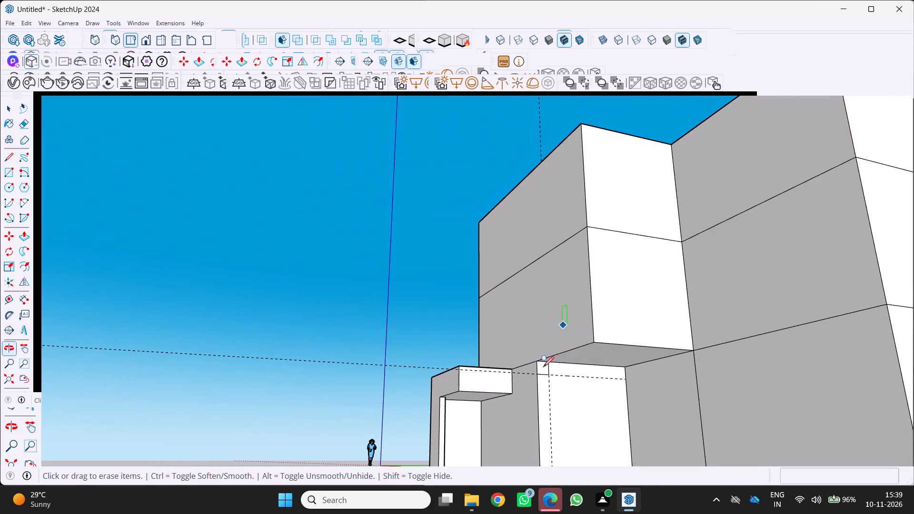
key("p")
scroll(549, 368, "up", 4)
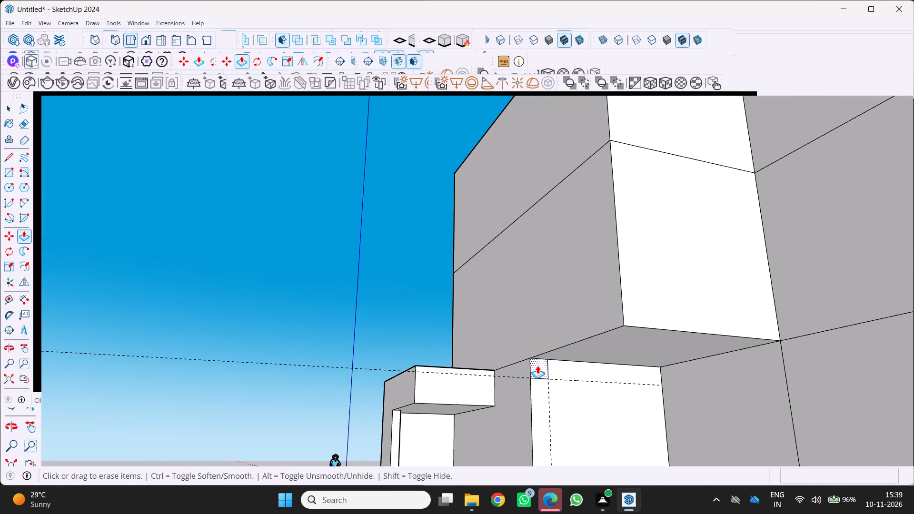
left_click(537, 366)
scroll(567, 369, "down", 5)
left_click(606, 340)
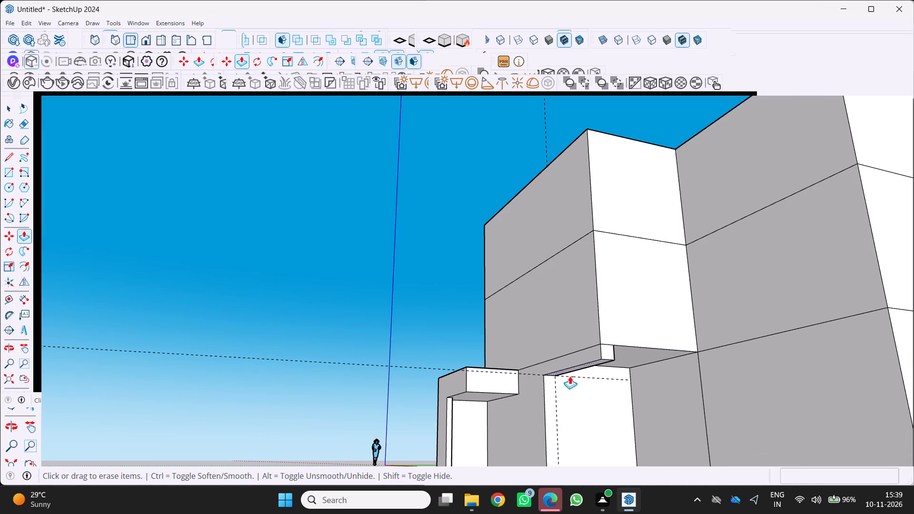
Place a guide line on the overhang's underside 1'6" in from its open end edge.
middle_click_drag(585, 402, 646, 385)
scroll(676, 363, "up", 3)
middle_click_drag(676, 363, 788, 370)
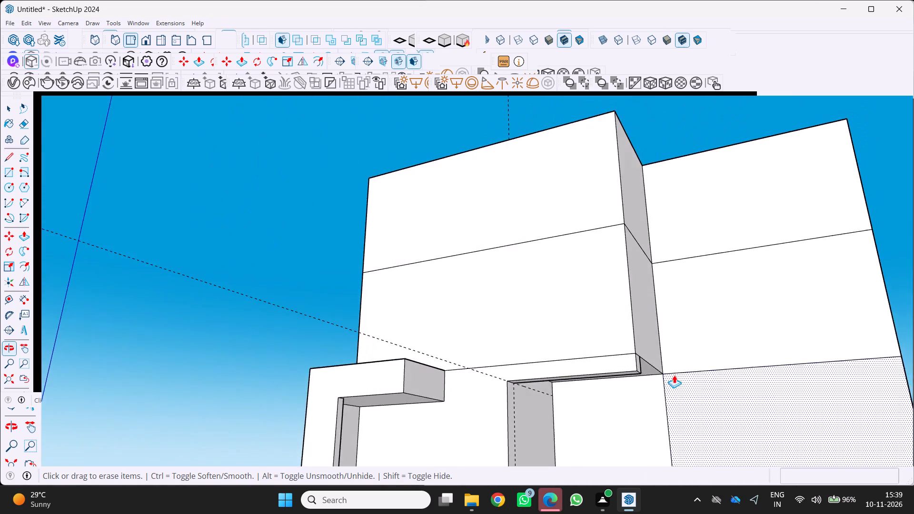
scroll(668, 376, "up", 4)
middle_click_drag(656, 371, 719, 338)
key("t")
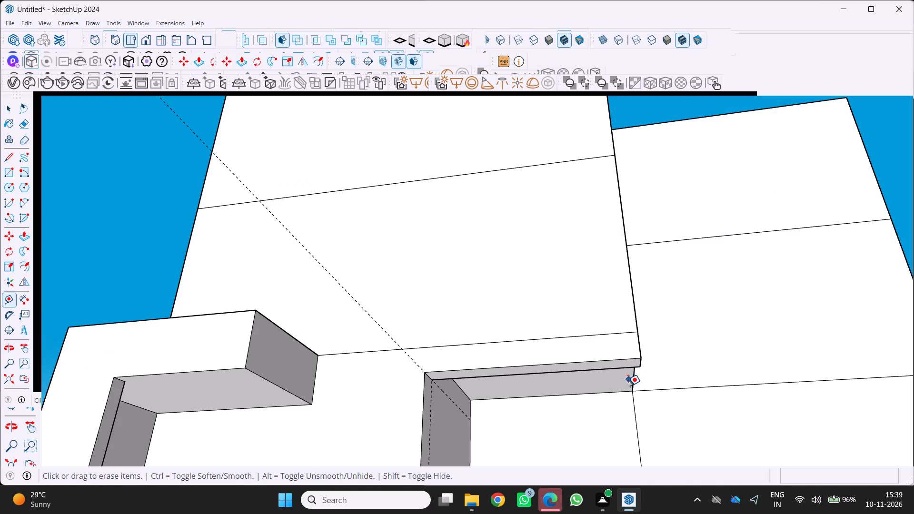
scroll(629, 393, "up", 4)
middle_click_drag(624, 391, 567, 384)
scroll(577, 383, "up", 1)
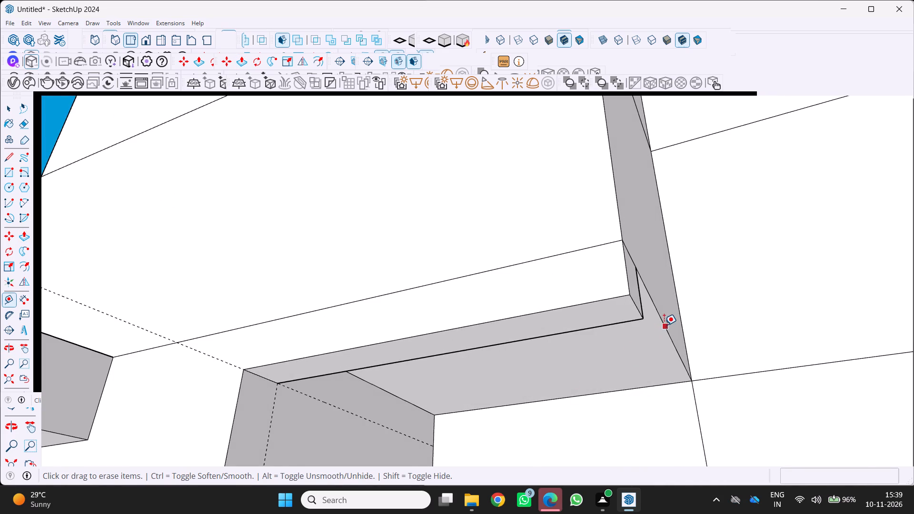
left_click(665, 325)
middle_click_drag(611, 329, 623, 296)
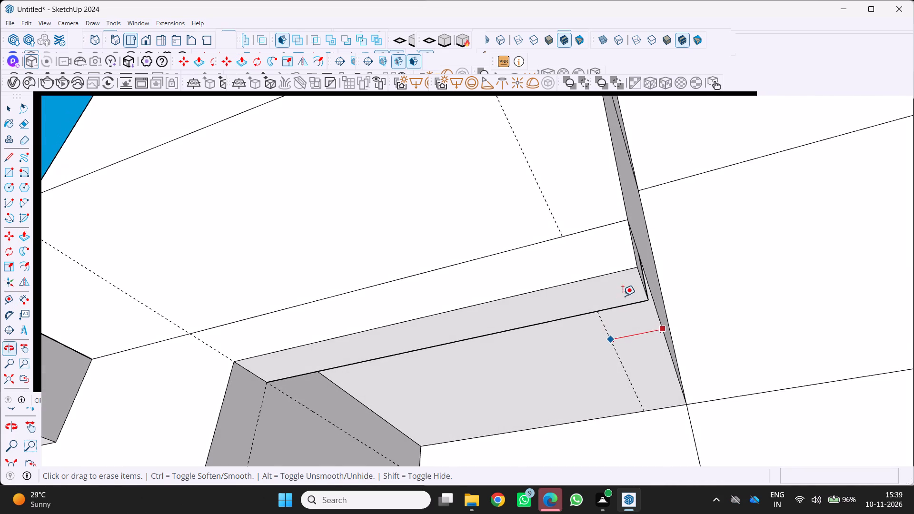
scroll(596, 321, "up", 2)
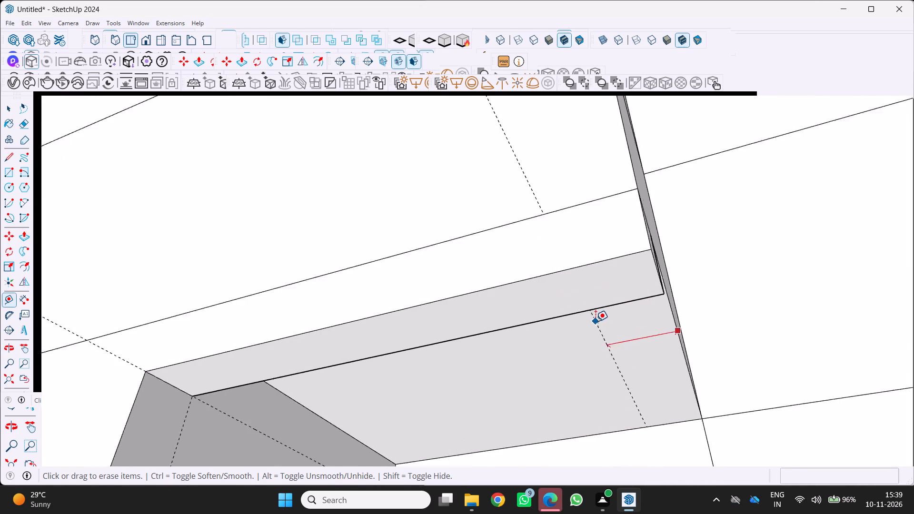
scroll(596, 321, "up", 2)
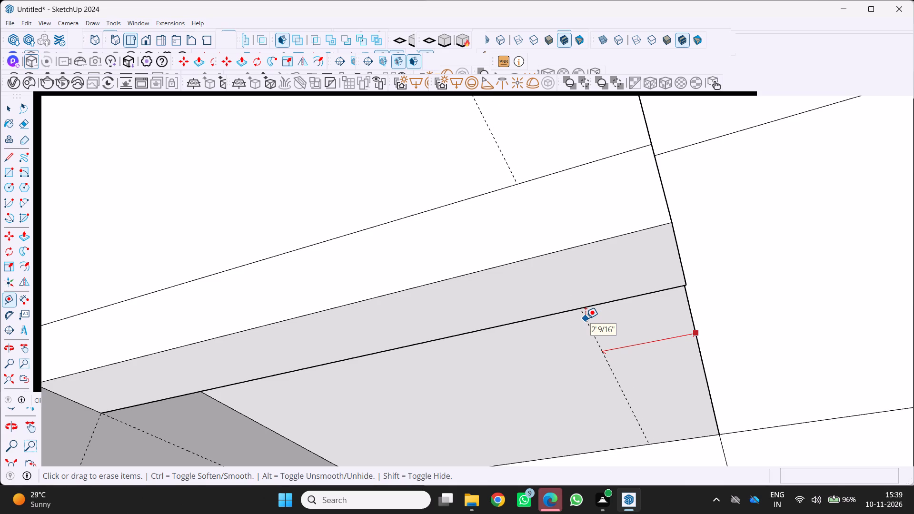
type("1'")
type("6\"")
key("Return")
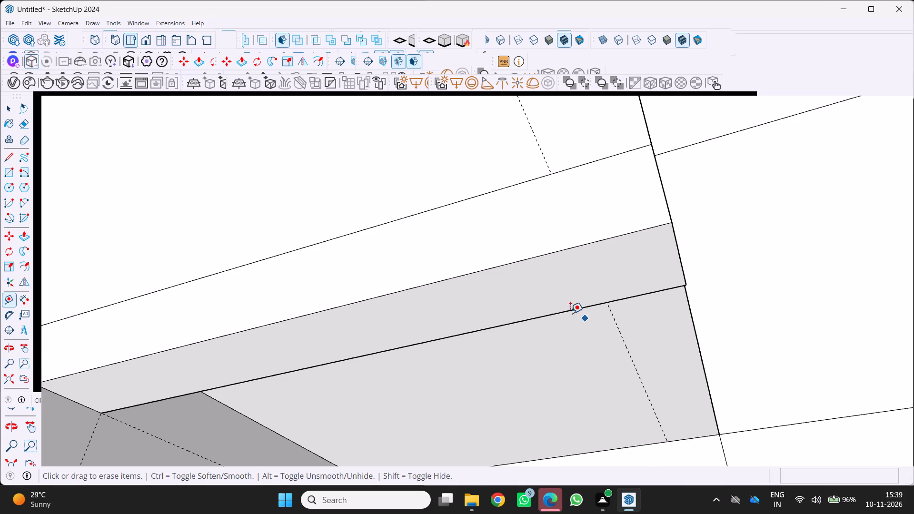
Place a guide line on the overhang's underside 1'6" out from the edge along the recess's back wall.
scroll(553, 308, "down", 4)
middle_click_drag(551, 313, 589, 353)
scroll(612, 370, "up", 4)
middle_click_drag(619, 386, 634, 315)
scroll(634, 315, "up", 1)
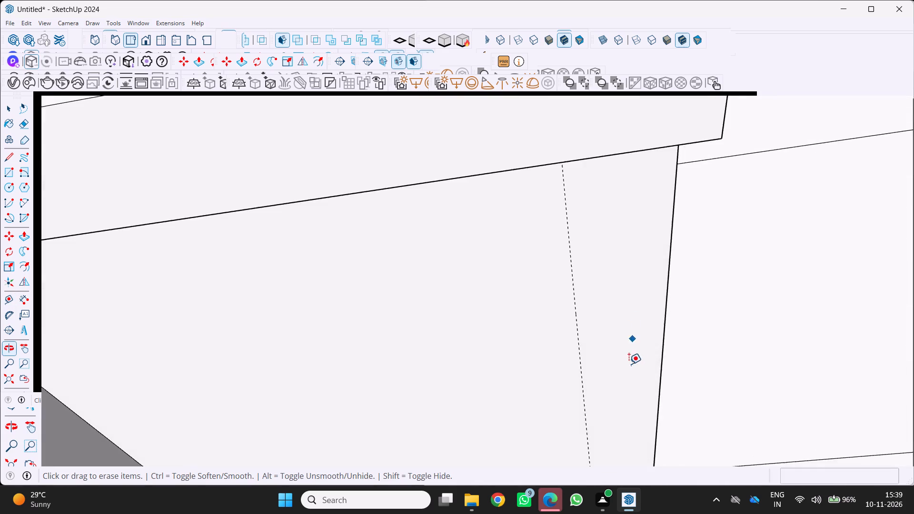
scroll(624, 363, "down", 13)
scroll(597, 395, "up", 5)
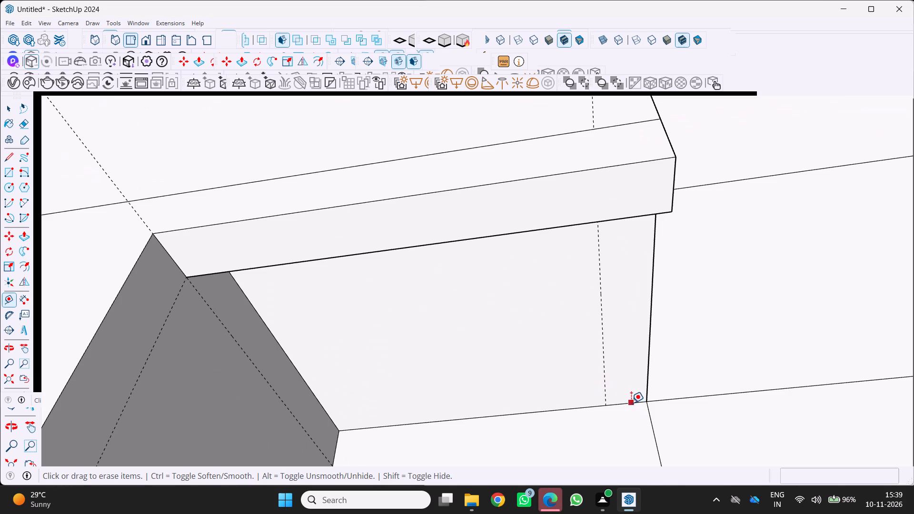
left_click(631, 403)
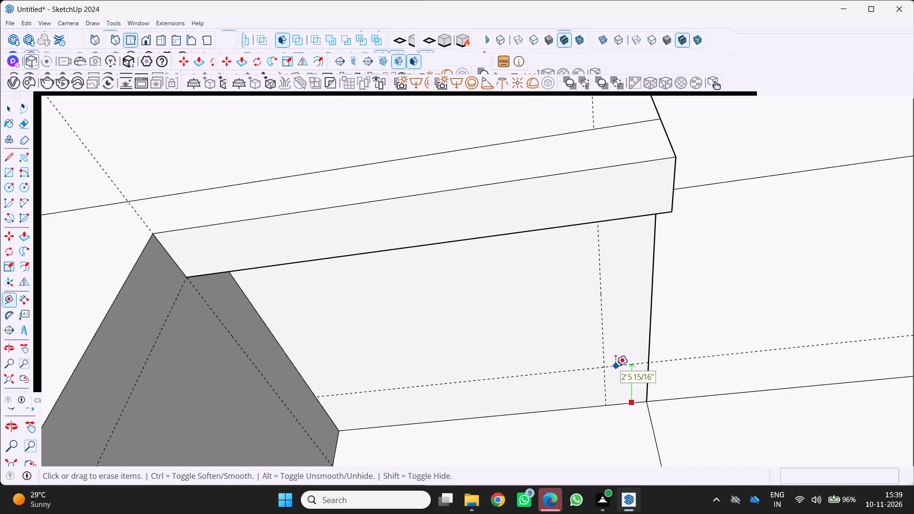
key("1")
key("apostrophe")
key("6")
key("shift+quotedbl")
key("Return")
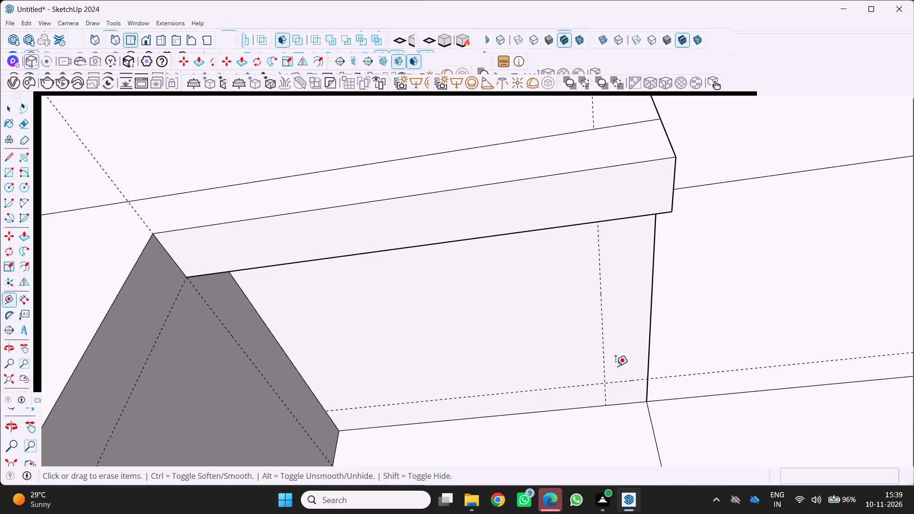
Place a guide line on the recess's back wall 1'6" below the edge where it meets the overhang's underside.
scroll(578, 353, "down", 10)
middle_click_drag(511, 349, 451, 395)
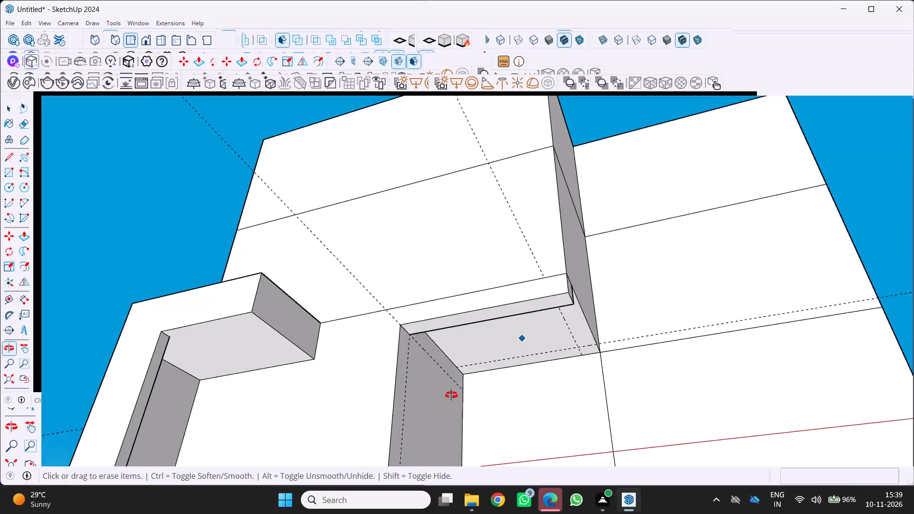
middle_click_drag(451, 395, 421, 399)
scroll(576, 332, "up", 1)
middle_click_drag(579, 336, 630, 296)
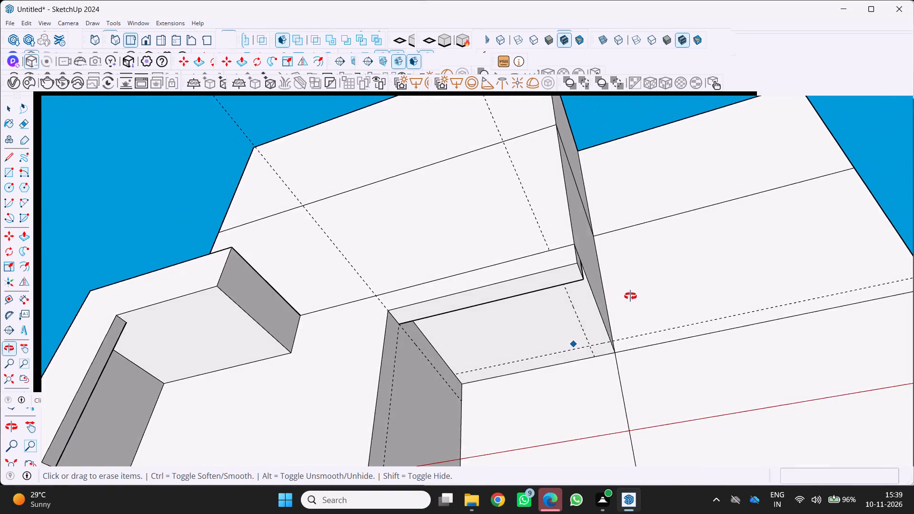
middle_click_drag(630, 296, 619, 342)
scroll(603, 350, "up", 9)
middle_click_drag(591, 341, 618, 306)
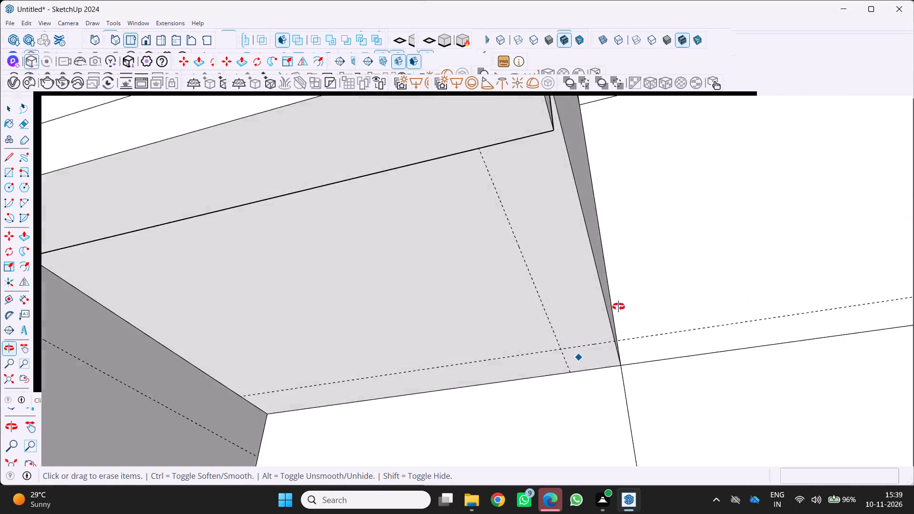
middle_click_drag(618, 306, 627, 298)
scroll(582, 369, "down", 4)
middle_click_drag(580, 371, 584, 412)
scroll(566, 367, "down", 2)
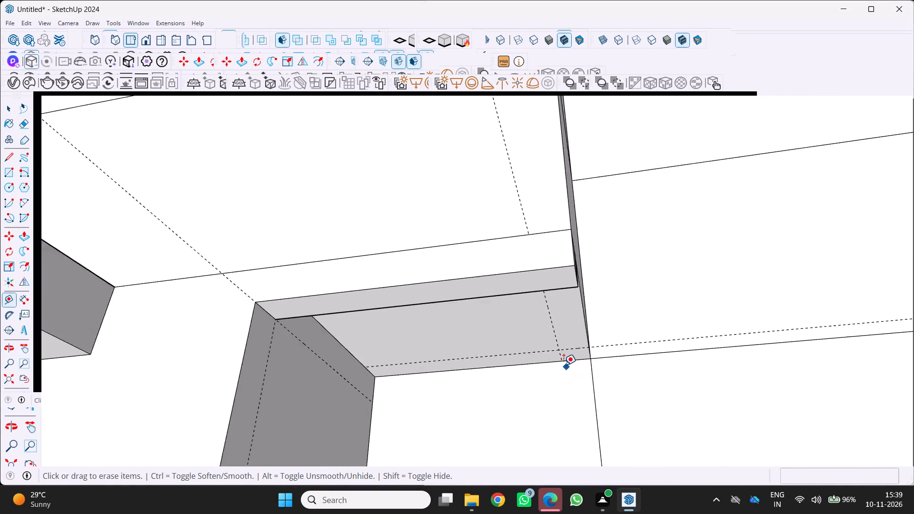
scroll(564, 365, "down", 5)
middle_click_drag(551, 355, 538, 380)
scroll(553, 357, "up", 11)
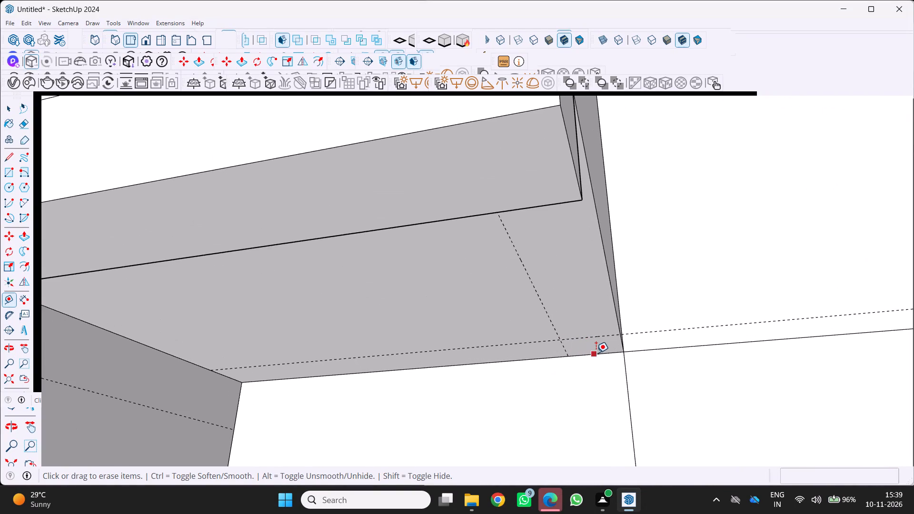
left_click(596, 353)
scroll(587, 400, "down", 5)
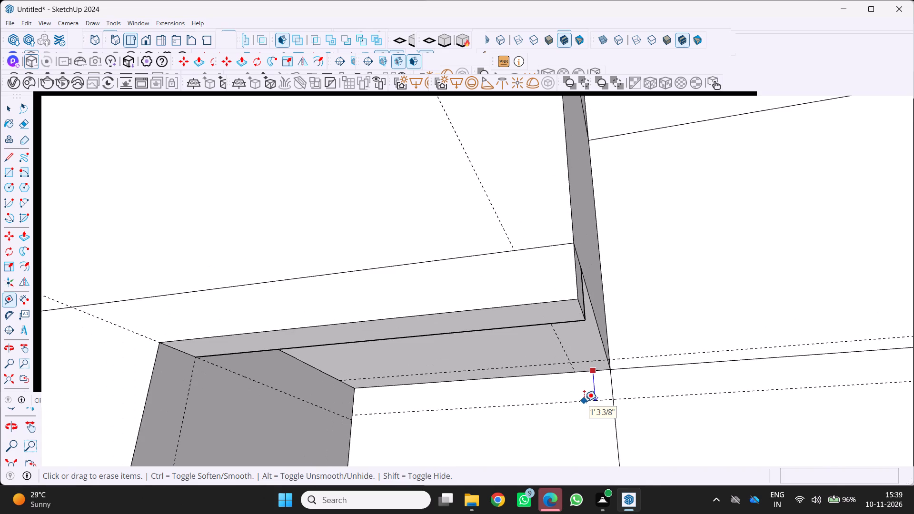
key("1")
type("'6")
key("shift+quotedbl")
key("Return")
middle_click_drag(605, 396, 625, 403)
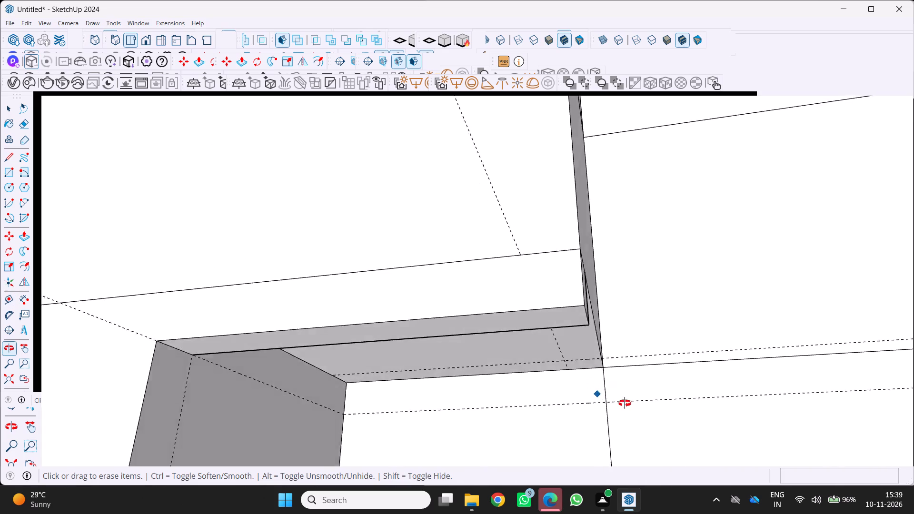
Place a guide line on the recess's back wall 1'6" in from the vertical edge at the overhang's open end.
middle_click_drag(625, 403, 672, 405)
scroll(488, 383, "up", 2)
left_click_drag(570, 388, 553, 386)
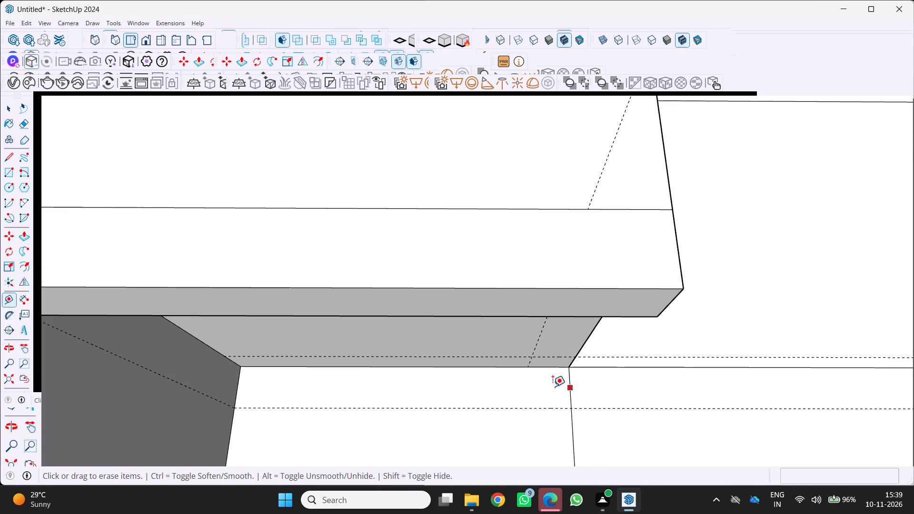
left_click_drag(553, 386, 564, 386)
key("1")
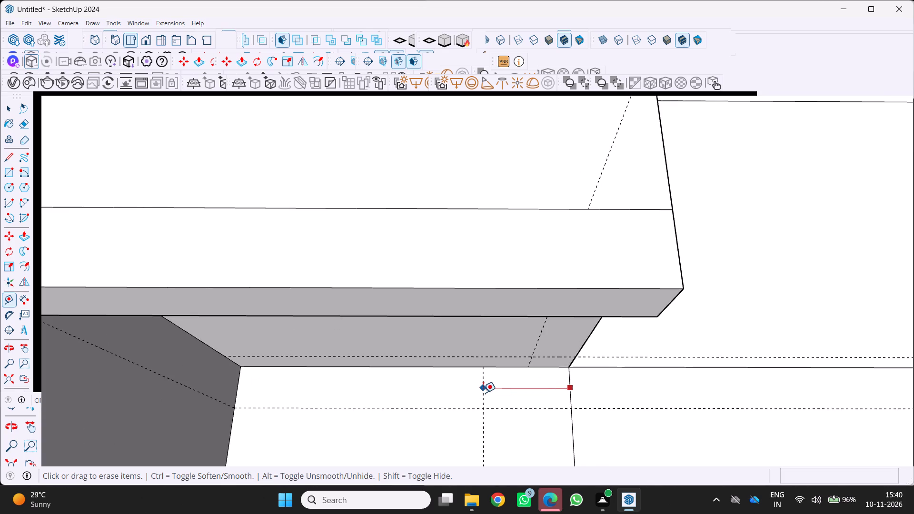
type("'6\"")
key("Return")
Draw a 1'6" square on the recess's back wall, between the guide intersections and the vertical edge, directly under the overhang's open end.
scroll(515, 409, "down", 4)
middle_click_drag(515, 416, 457, 440)
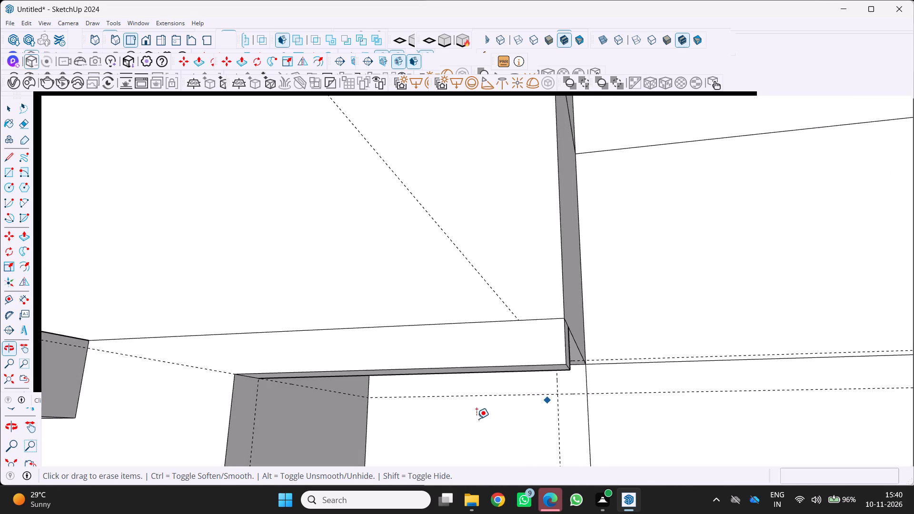
scroll(553, 389, "up", 3)
key("r")
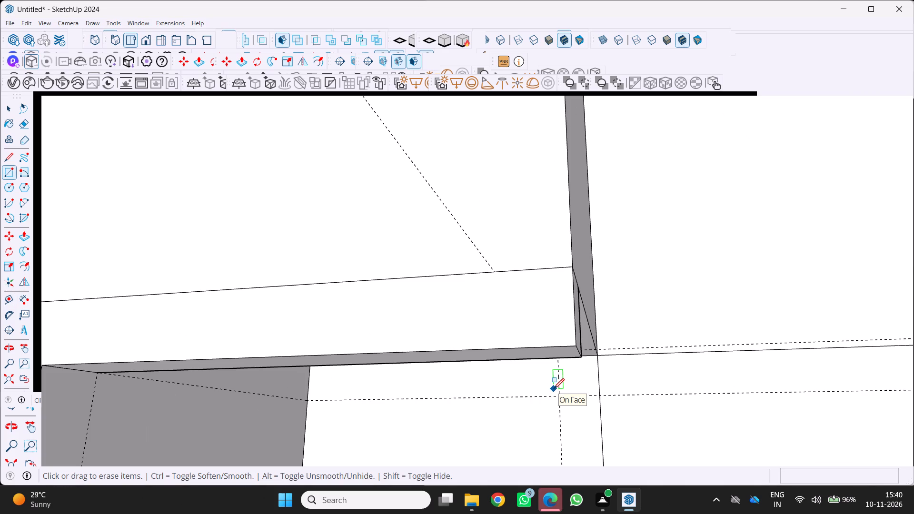
middle_click_drag(576, 368, 574, 318)
scroll(551, 427, "up", 2)
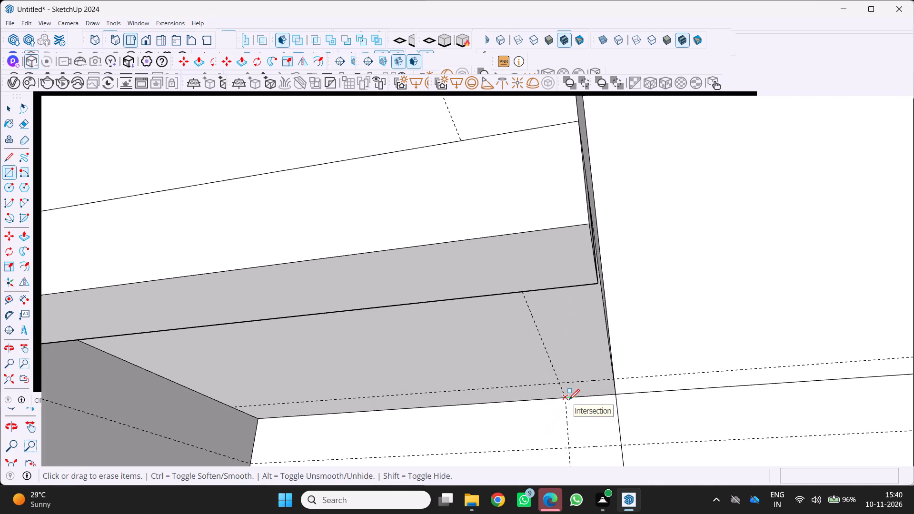
left_click(569, 403)
key("Escape")
key("r")
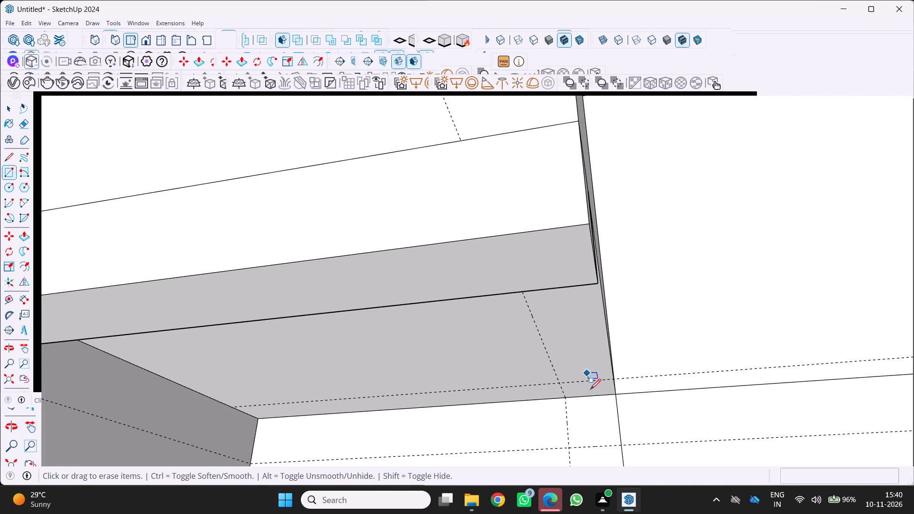
scroll(568, 417, "up", 5)
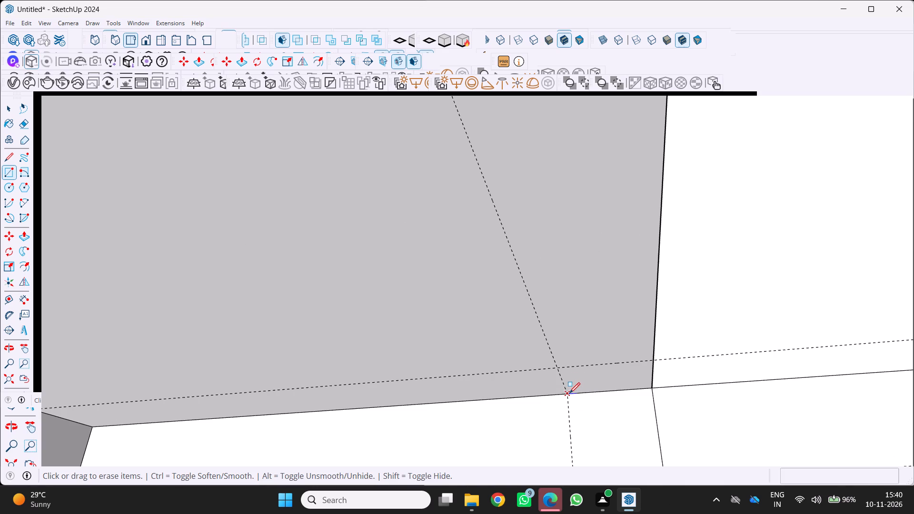
left_click(569, 393)
scroll(576, 406, "down", 9)
scroll(621, 444, "up", 2)
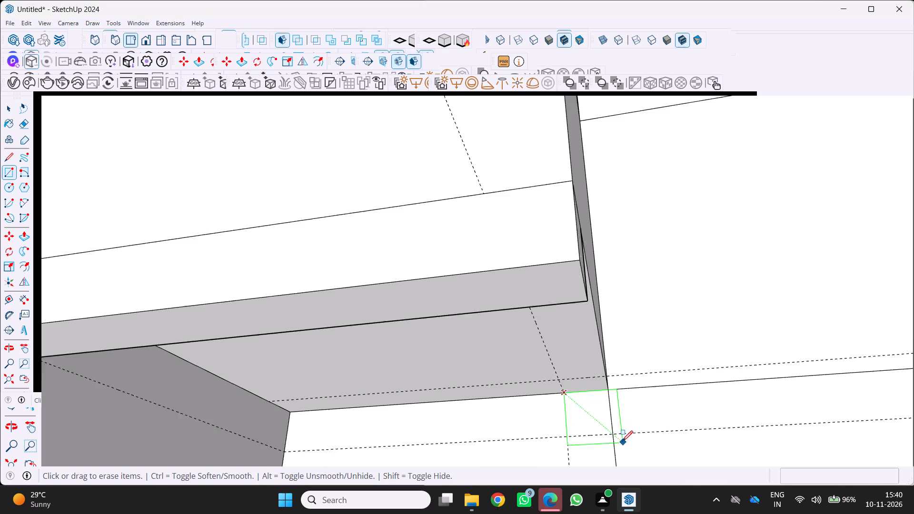
scroll(622, 441, "up", 1)
left_click(614, 434)
scroll(605, 437, "down", 5)
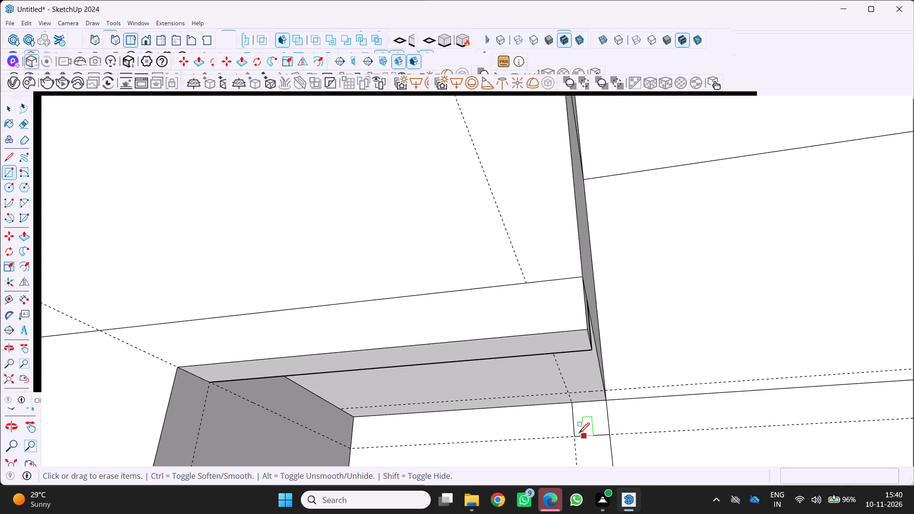
Push/Pull the square 10'6" outward along the overhang's open end to the front beam, forming the side beam.
key("p")
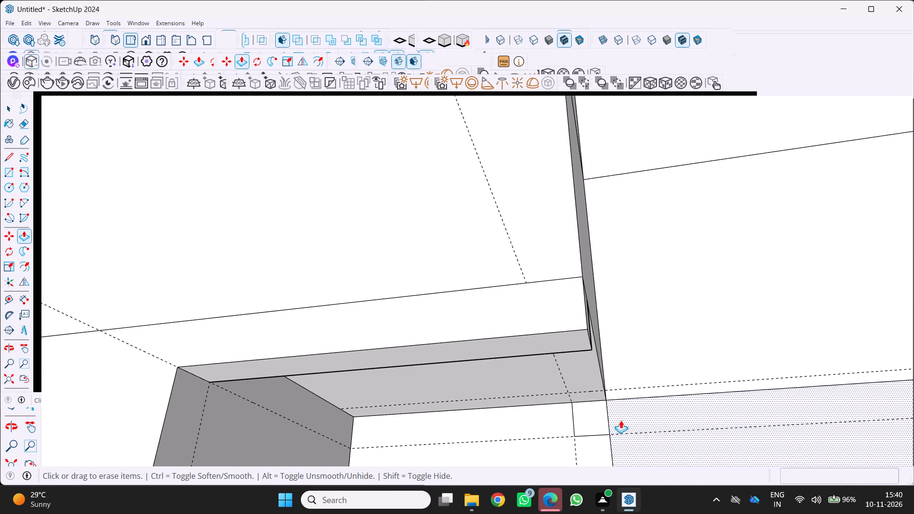
left_click(591, 415)
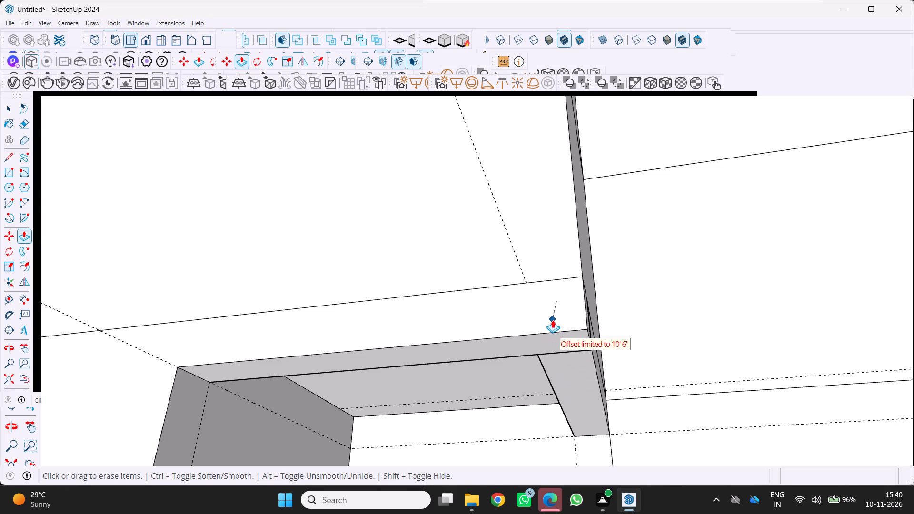
left_click(553, 320)
Examine the beams beneath the overhang, the canopy and the whole three-storey block from several sides and from below.
scroll(554, 368, "down", 5)
middle_click_drag(559, 365, 456, 400)
scroll(497, 384, "down", 1)
middle_click_drag(494, 388, 418, 392)
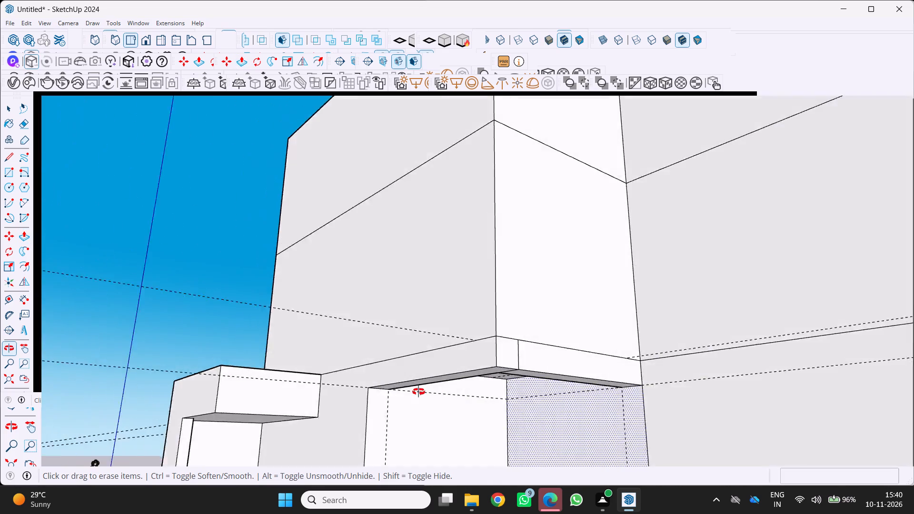
middle_click_drag(418, 392, 408, 386)
middle_click_drag(435, 372, 639, 368)
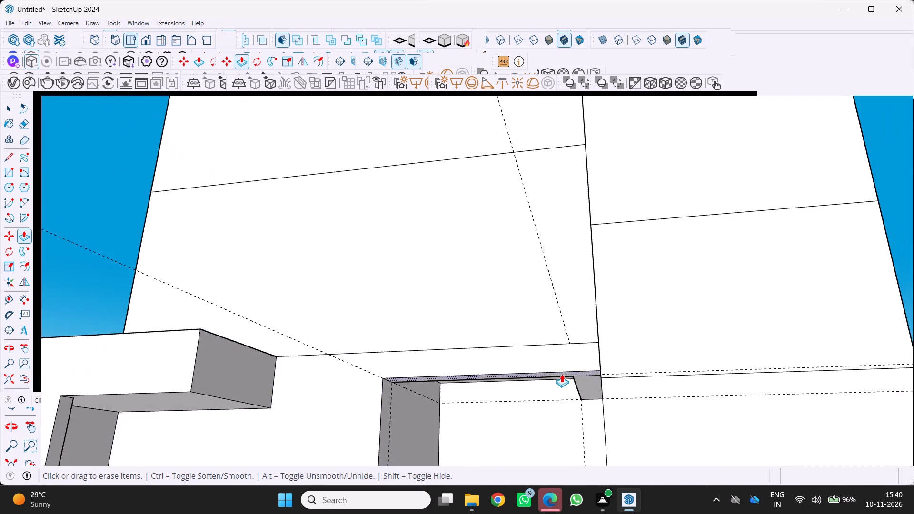
scroll(561, 374, "down", 6)
scroll(530, 331, "up", 1)
scroll(529, 331, "down", 1)
middle_click_drag(531, 334, 552, 403)
middle_click_drag(558, 422, 560, 379)
scroll(557, 420, "up", 1)
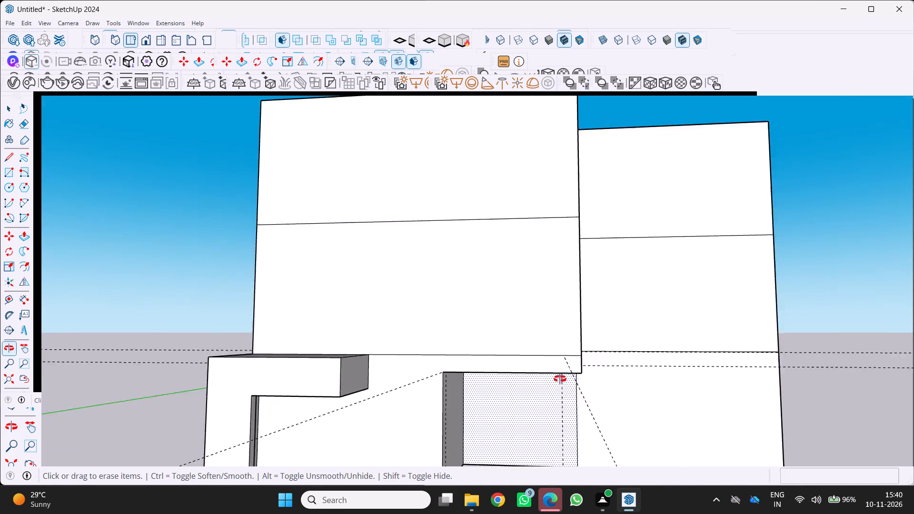
middle_click_drag(560, 379, 644, 300)
scroll(560, 359, "up", 3)
middle_click_drag(561, 360, 416, 341)
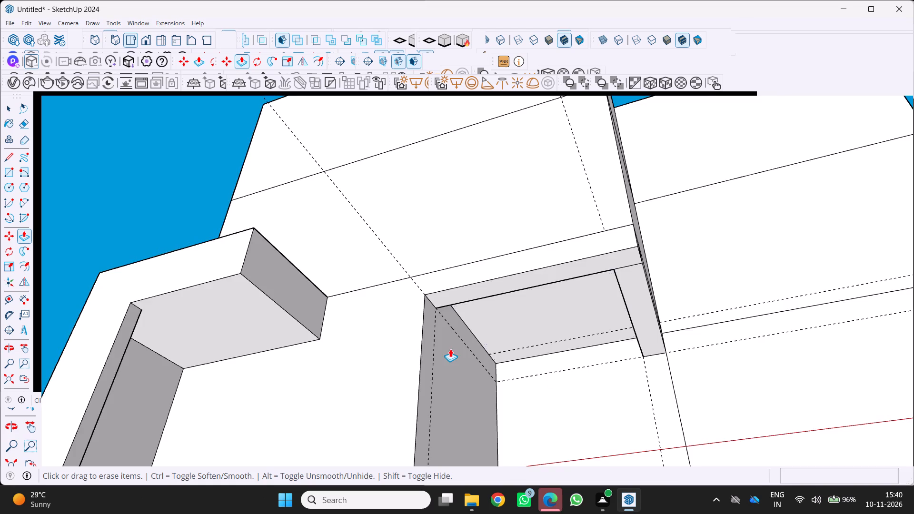
scroll(570, 373, "down", 6)
scroll(565, 374, "up", 1)
middle_click_drag(560, 379, 461, 425)
middle_click_drag(593, 332, 535, 384)
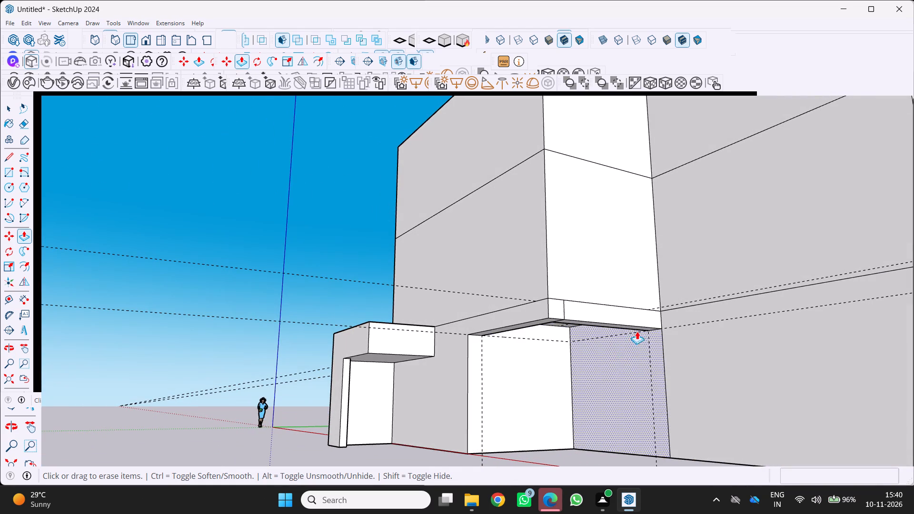
middle_click_drag(626, 339, 848, 383)
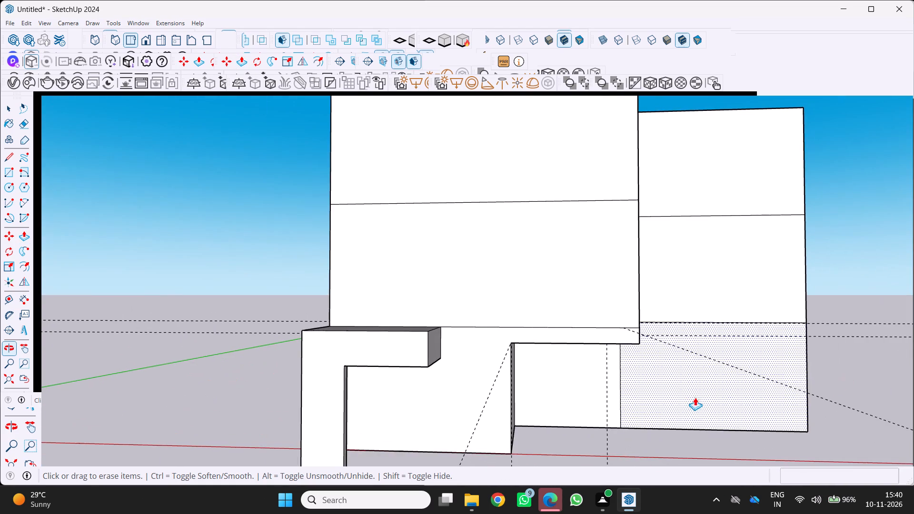
scroll(649, 409, "down", 9)
middle_click_drag(599, 398, 538, 344)
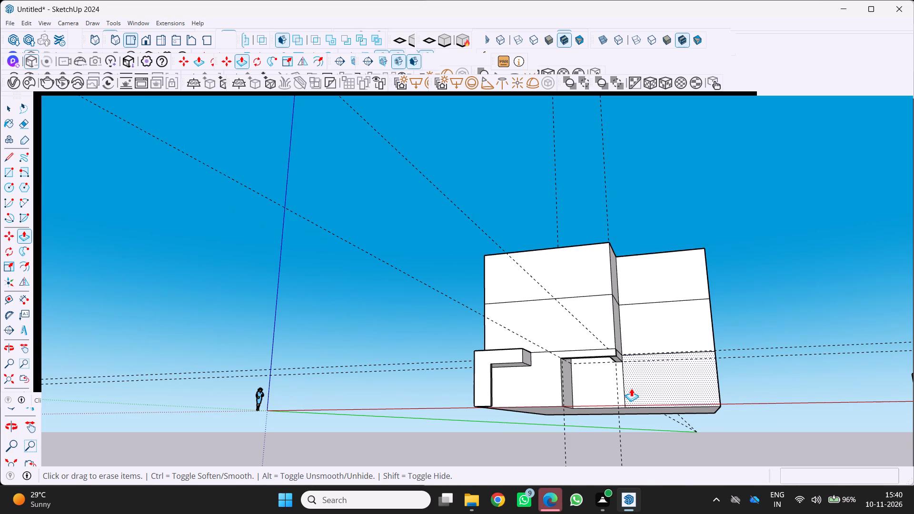
middle_click_drag(714, 391, 527, 442)
scroll(524, 400, "up", 3)
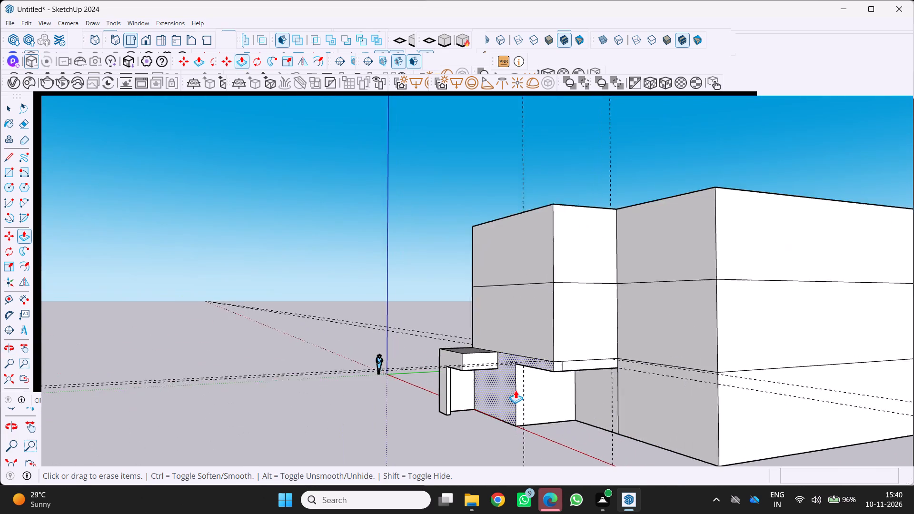
middle_click_drag(514, 390, 800, 412)
scroll(800, 412, "down", 5)
scroll(700, 429, "down", 4)
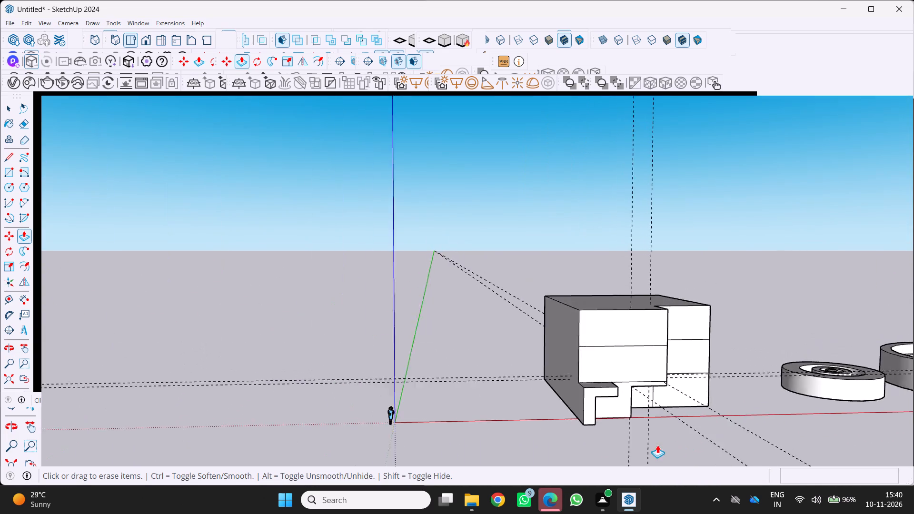
scroll(657, 445, "down", 2)
middle_click_drag(655, 431, 566, 399)
scroll(566, 399, "down", 1)
middle_click_drag(630, 414, 550, 425)
scroll(550, 425, "up", 5)
middle_click_drag(647, 409, 617, 418)
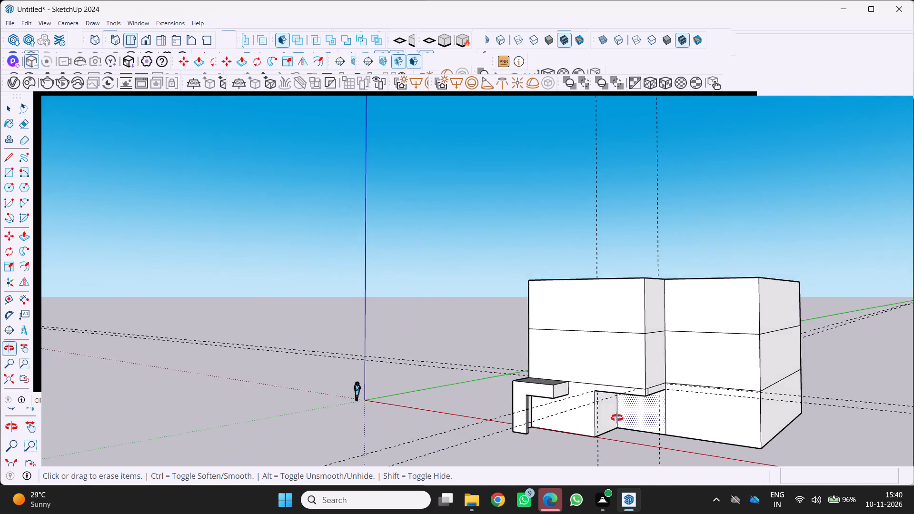
middle_click_drag(617, 418, 562, 416)
middle_click_drag(606, 421, 531, 378)
scroll(539, 371, "down", 7)
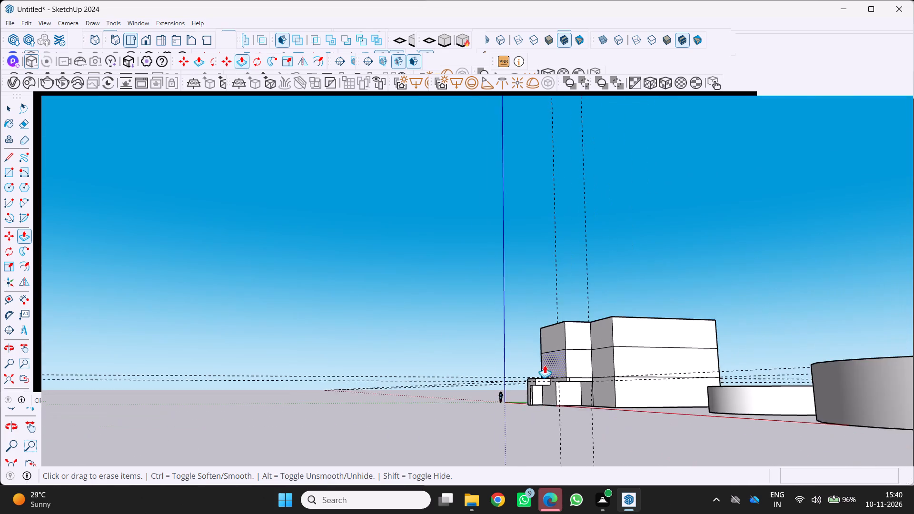
scroll(545, 365, "down", 1)
middle_click_drag(550, 373, 689, 437)
middle_click_drag(592, 385, 677, 397)
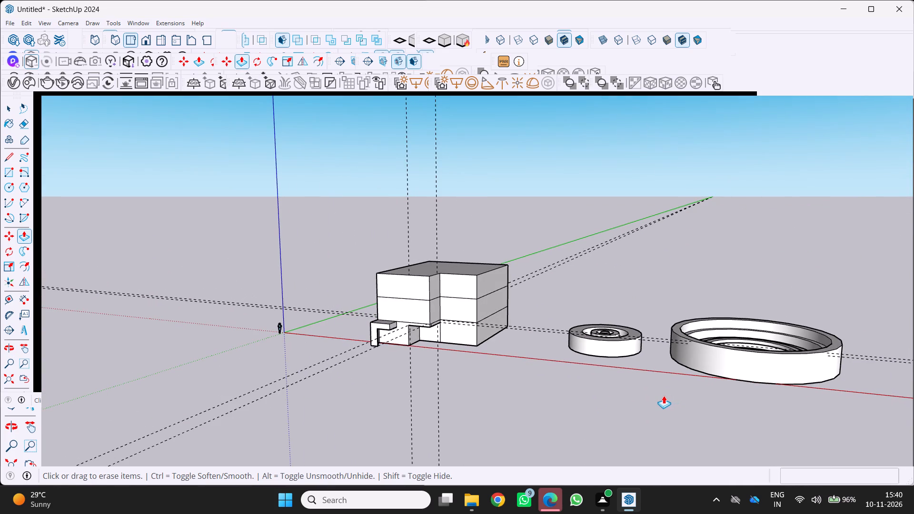
middle_click_drag(668, 395, 775, 379)
scroll(350, 357, "up", 15)
middle_click_drag(413, 315, 403, 303)
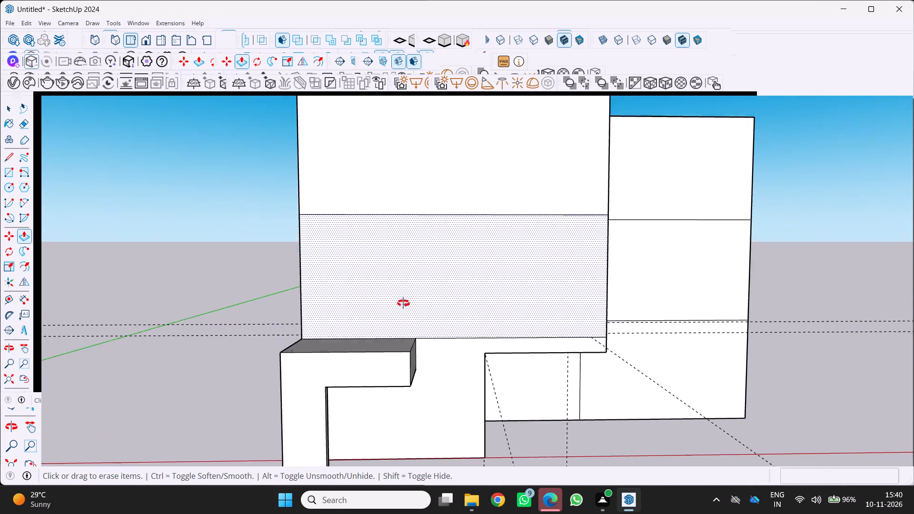
middle_click_drag(403, 303, 361, 253)
scroll(357, 262, "down", 4)
middle_click_drag(446, 312, 516, 231)
scroll(486, 272, "up", 1)
scroll(527, 280, "up", 4)
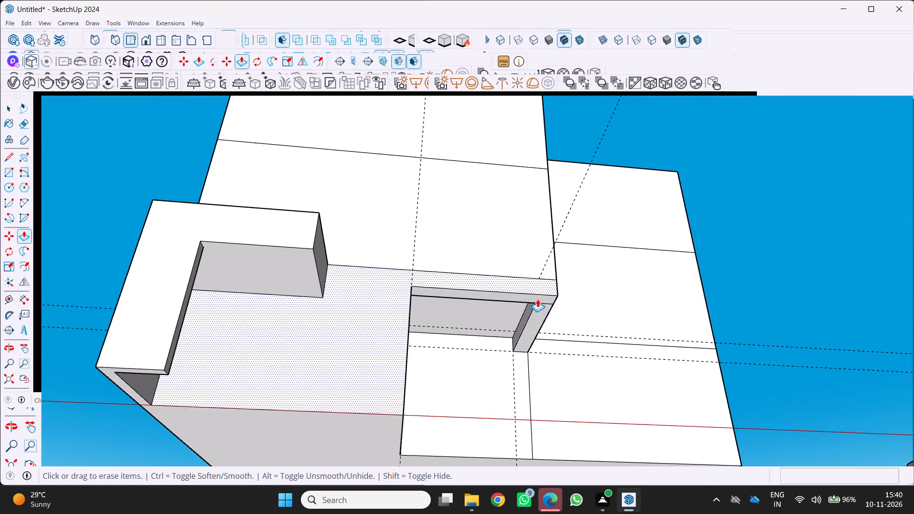
middle_click_drag(534, 309, 462, 271)
scroll(534, 309, "up", 1)
scroll(462, 272, "up", 1)
scroll(478, 300, "down", 6)
middle_click_drag(485, 315, 525, 376)
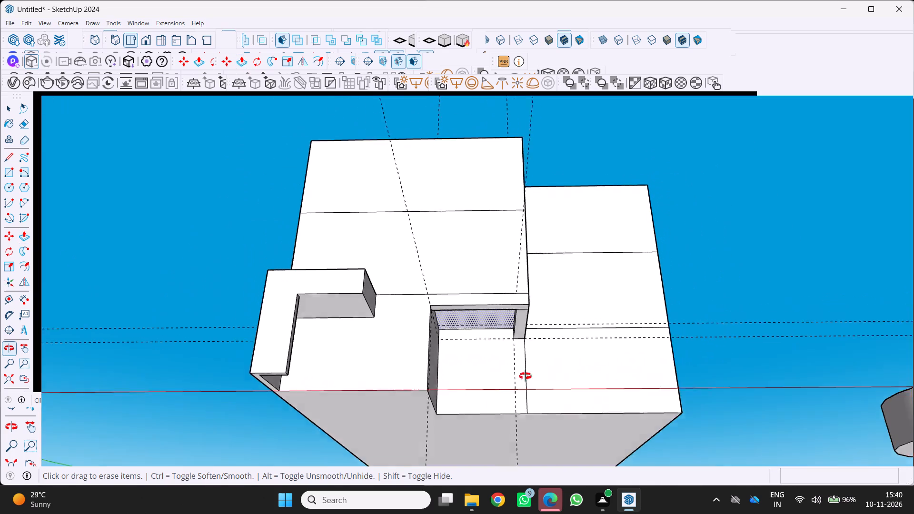
middle_click_drag(525, 376, 527, 377)
scroll(596, 350, "down", 6)
middle_click_drag(541, 393, 505, 452)
scroll(480, 406, "down", 1)
middle_click_drag(481, 416, 477, 439)
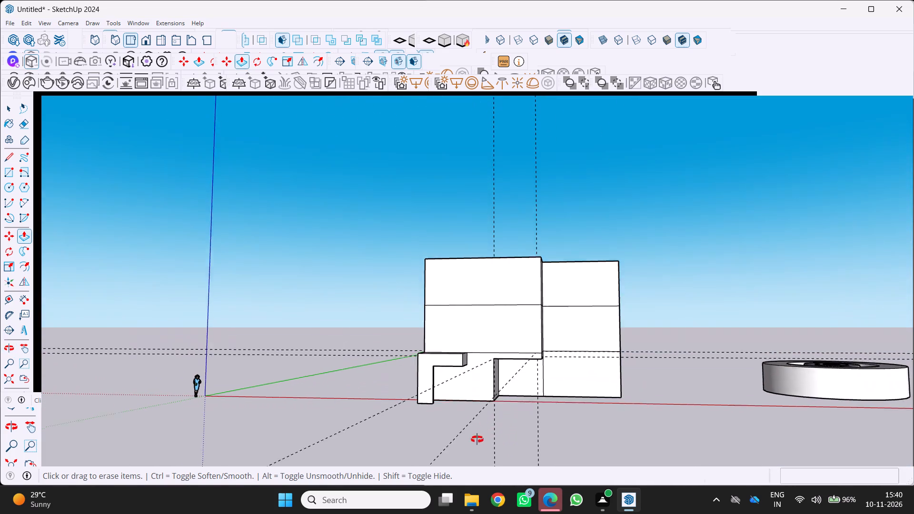
middle_click_drag(477, 439, 476, 439)
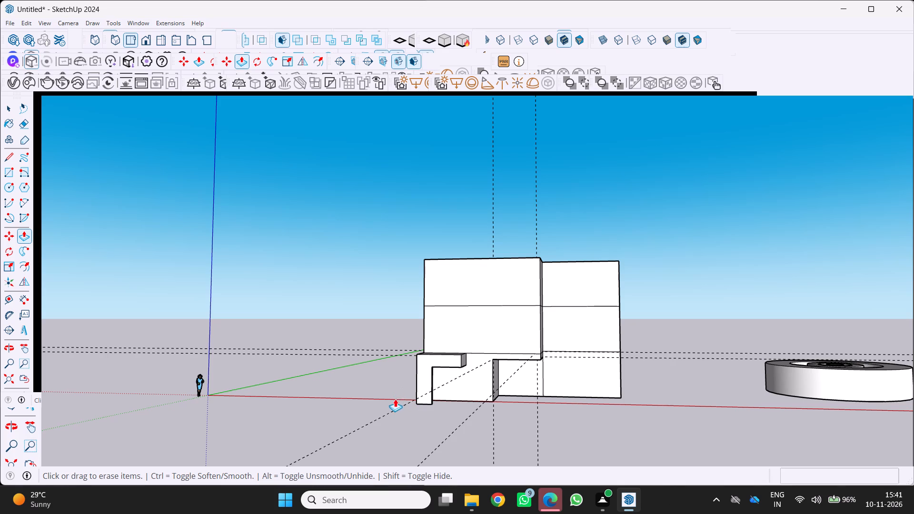
middle_click_drag(433, 372, 386, 384)
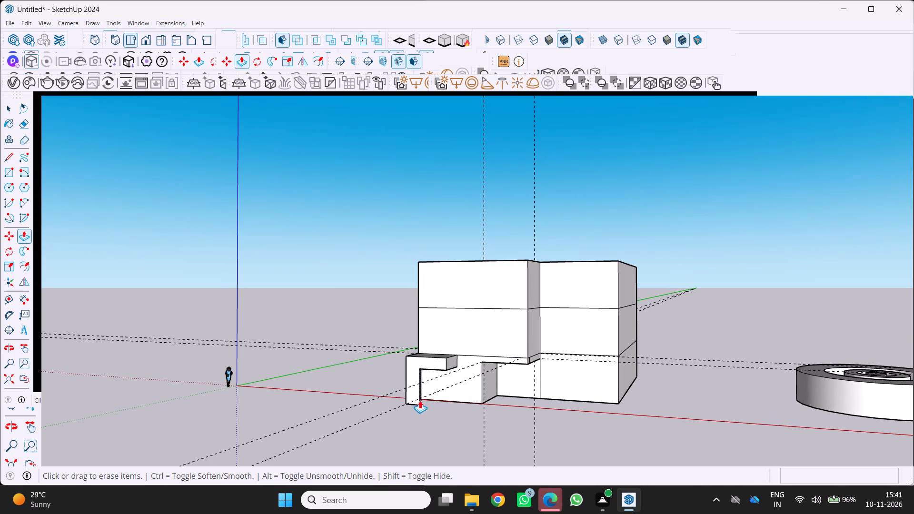
middle_click_drag(423, 402, 354, 438)
scroll(535, 357, "up", 4)
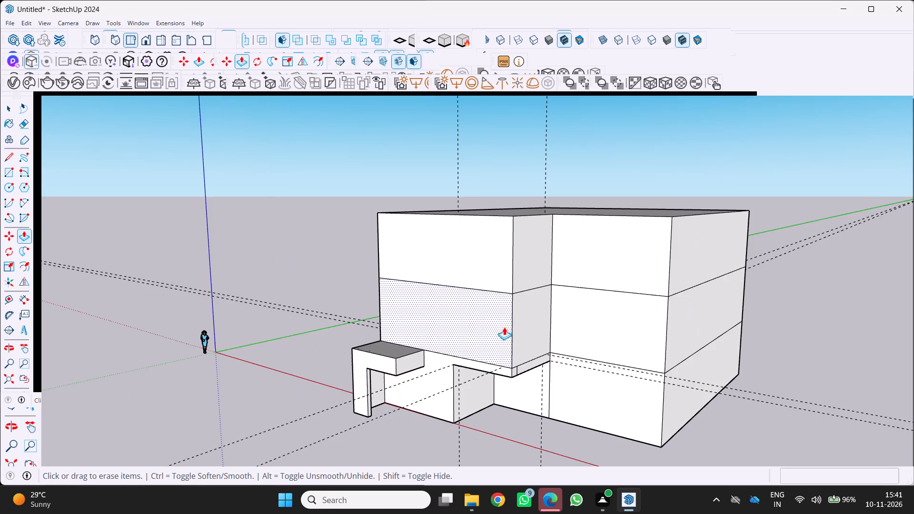
middle_click_drag(497, 338, 467, 305)
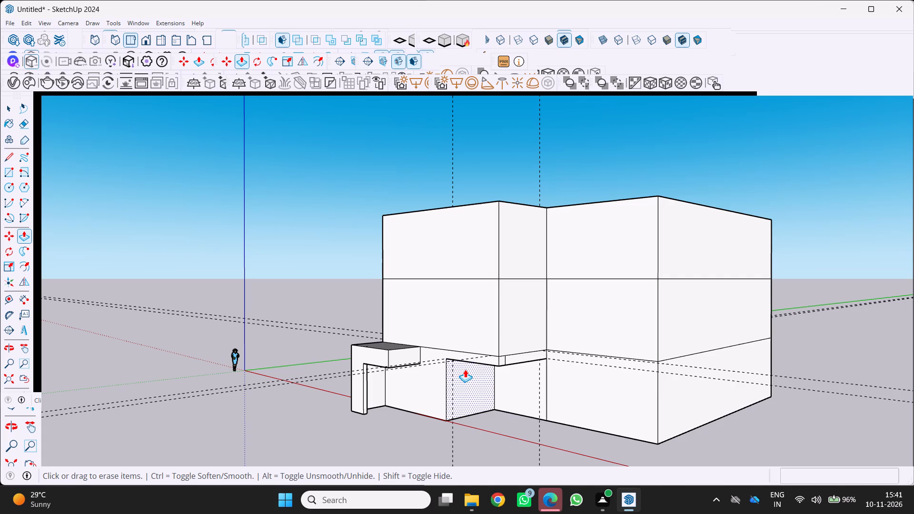
scroll(448, 376, "up", 1)
middle_click_drag(447, 376, 493, 296)
scroll(493, 296, "up", 1)
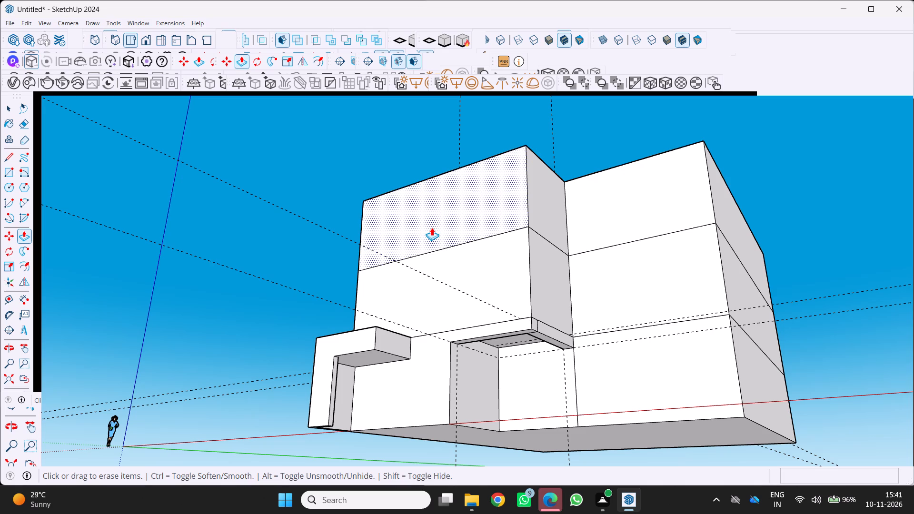
scroll(434, 229, "down", 2)
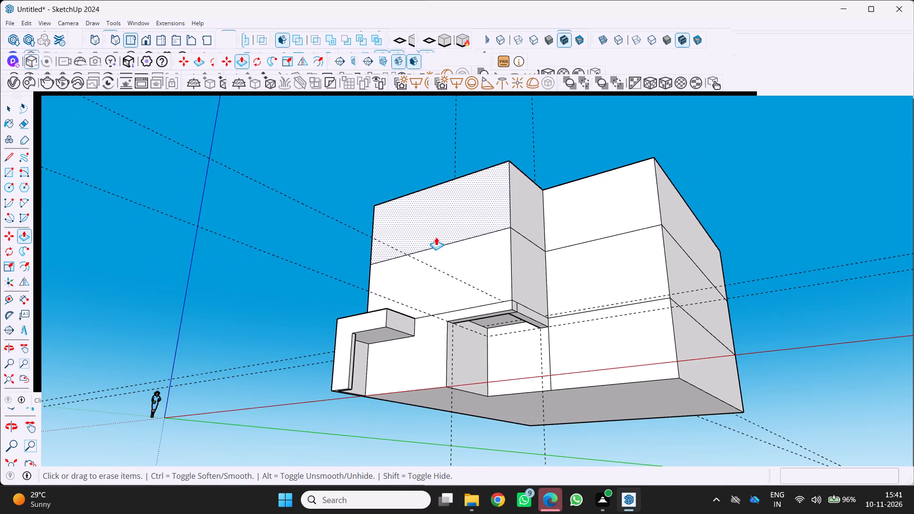
Examine the massing of the whole three-storey block, including its canopy and ground-floor recess, from the front, the corner and below.
middle_click_drag(506, 302, 466, 314)
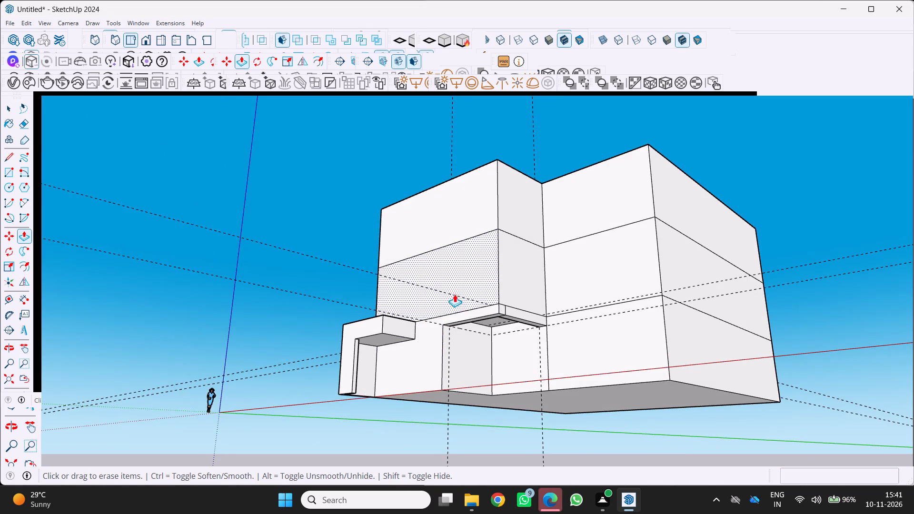
scroll(461, 309, "down", 4)
middle_click_drag(472, 319, 586, 427)
scroll(584, 415, "up", 1)
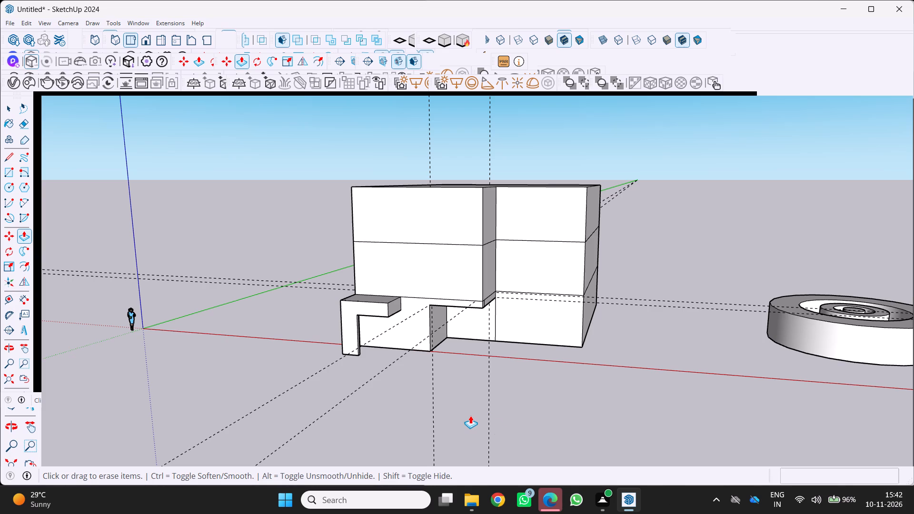
middle_click_drag(416, 361, 478, 262)
scroll(498, 293, "up", 3)
middle_click_drag(494, 298, 488, 297)
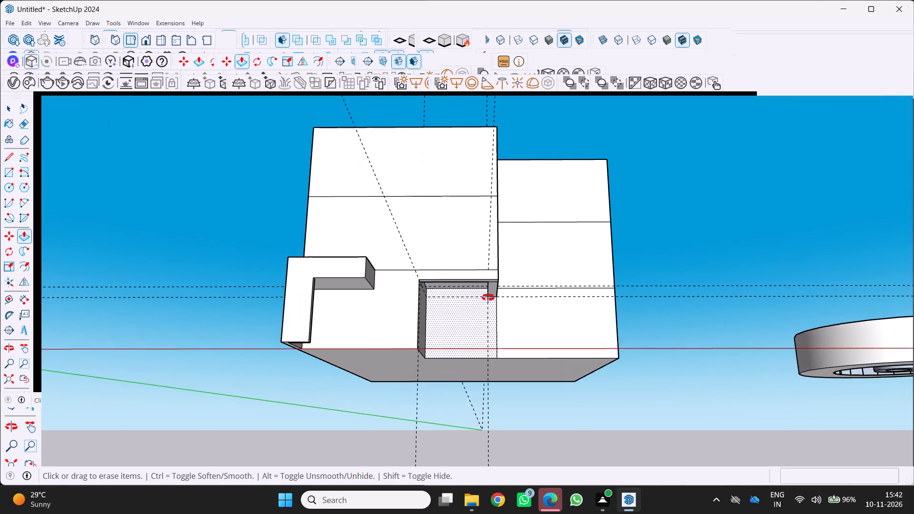
middle_click_drag(488, 297, 437, 295)
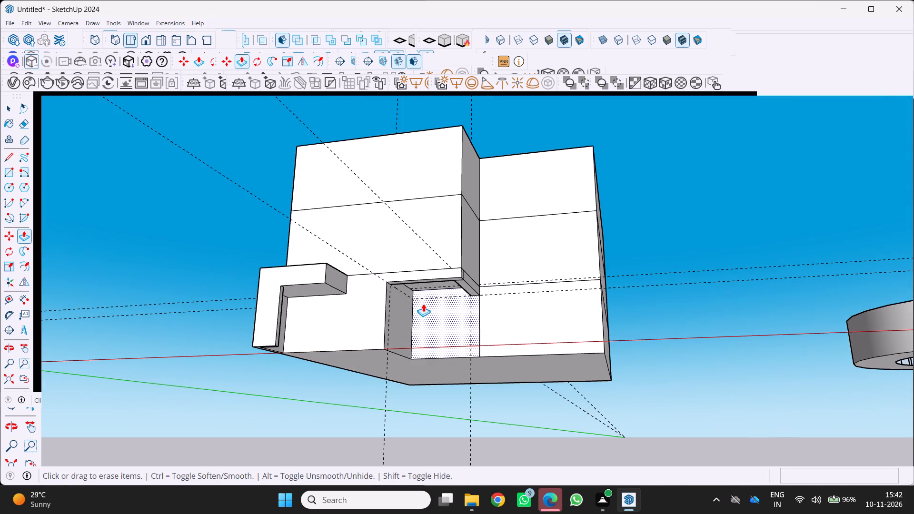
scroll(464, 277, "down", 1)
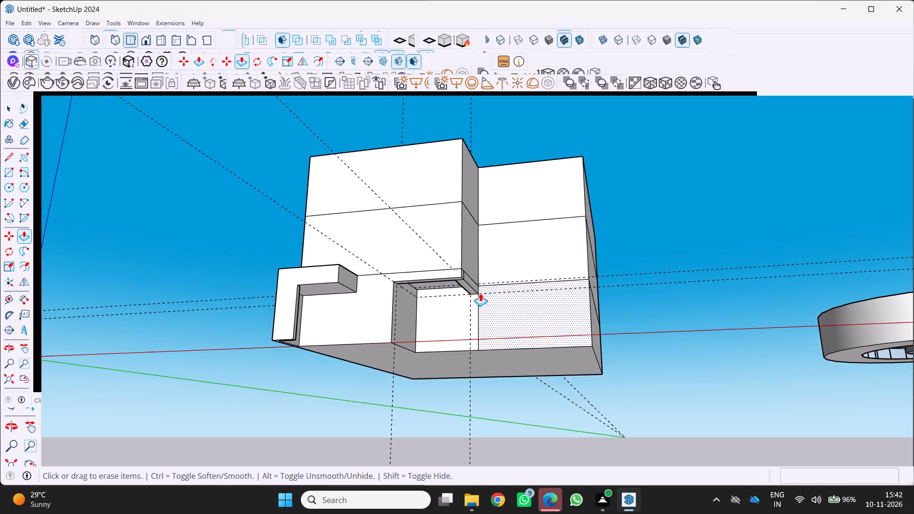
middle_click_drag(486, 295, 529, 308)
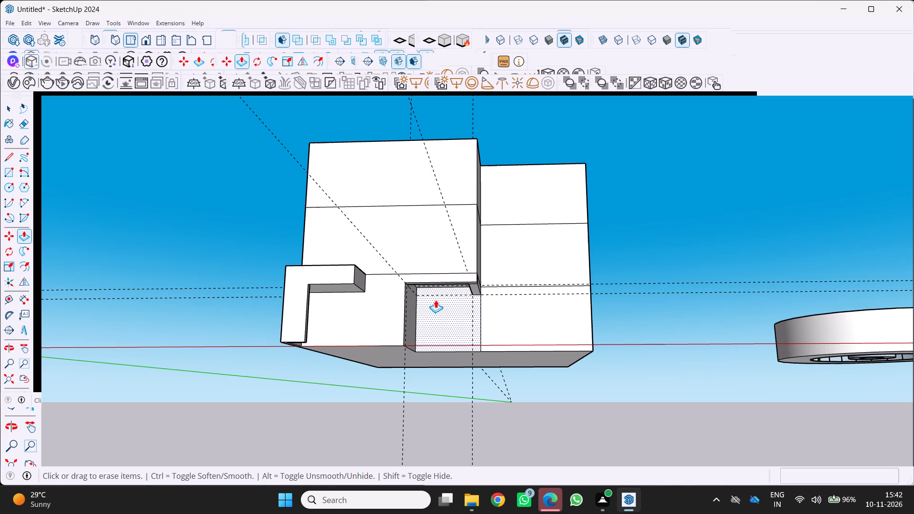
middle_click_drag(496, 289, 419, 346)
scroll(414, 307, "up", 3)
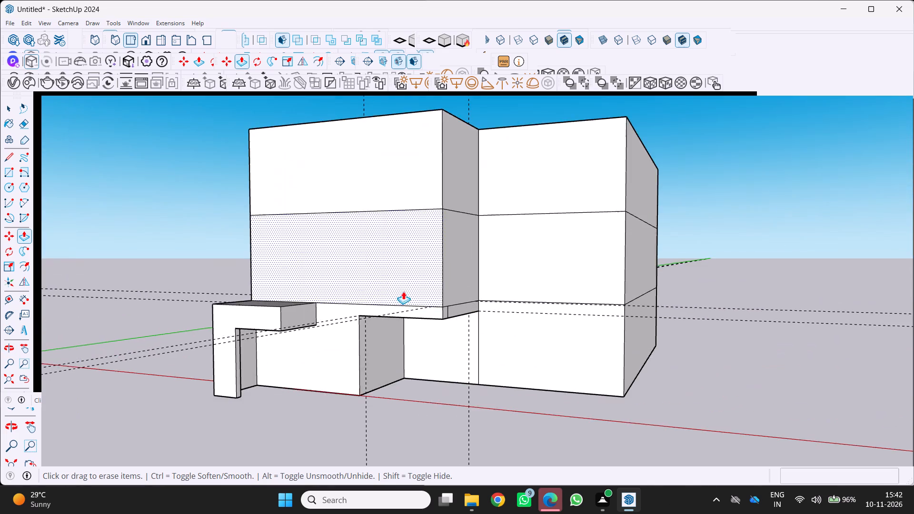
middle_click_drag(417, 283, 561, 208)
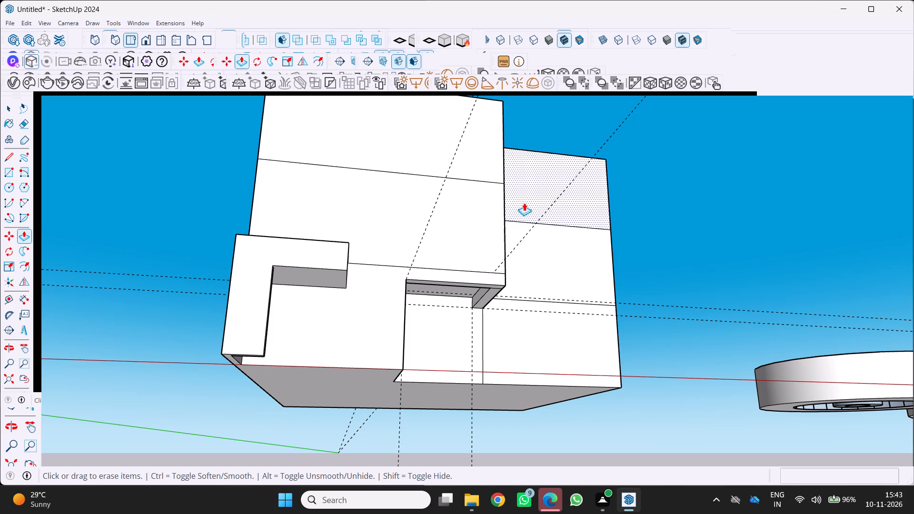
scroll(517, 335, "down", 1)
middle_click_drag(507, 339, 446, 360)
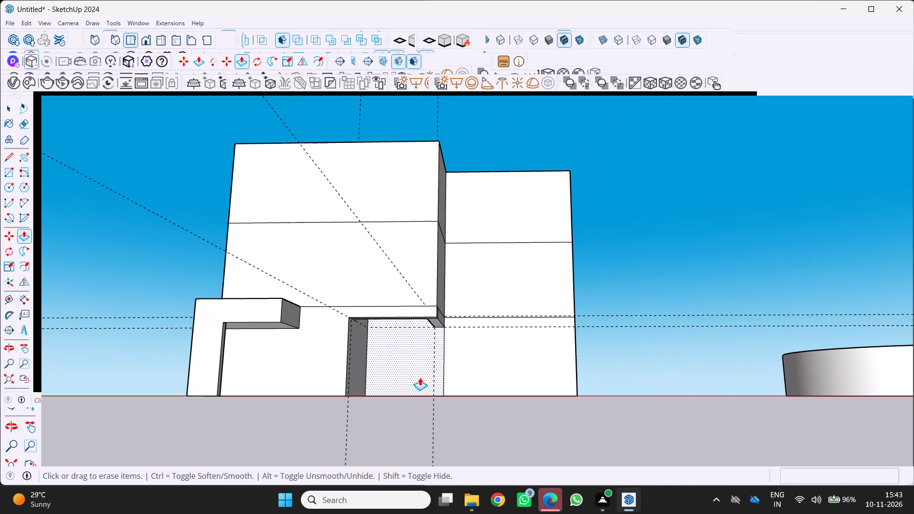
scroll(437, 367, "up", 3)
middle_click_drag(430, 338, 538, 272)
scroll(450, 345, "up", 2)
middle_click_drag(448, 345, 447, 345)
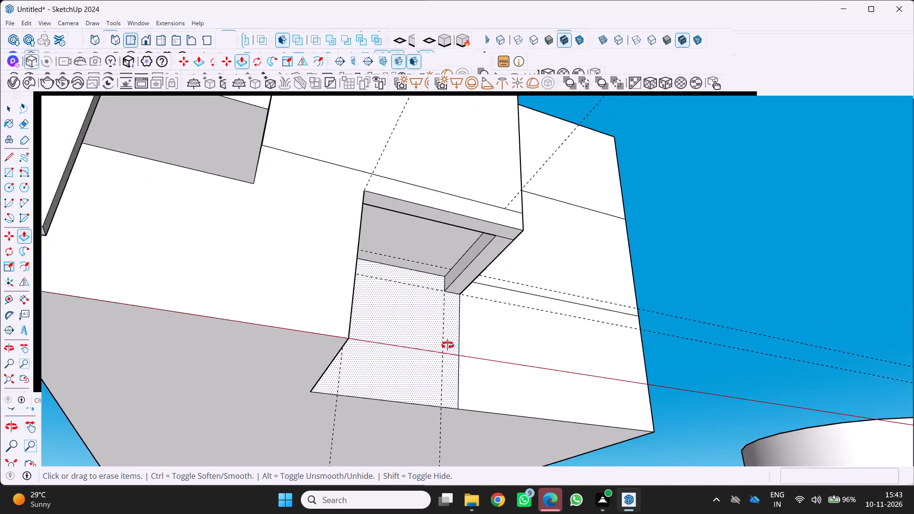
middle_click_drag(447, 345, 357, 362)
scroll(369, 342, "down", 4)
scroll(250, 305, "down", 1)
middle_click_drag(250, 306, 294, 373)
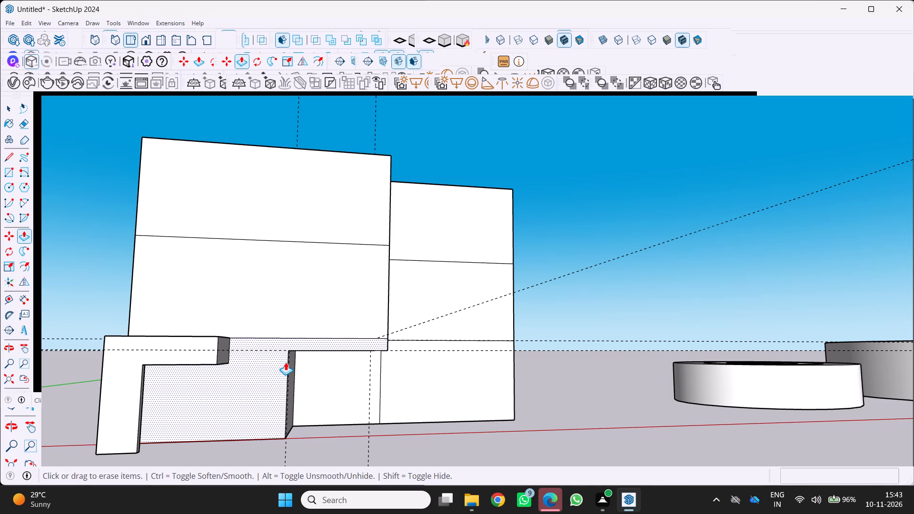
scroll(279, 357, "down", 2)
middle_click_drag(304, 360, 275, 353)
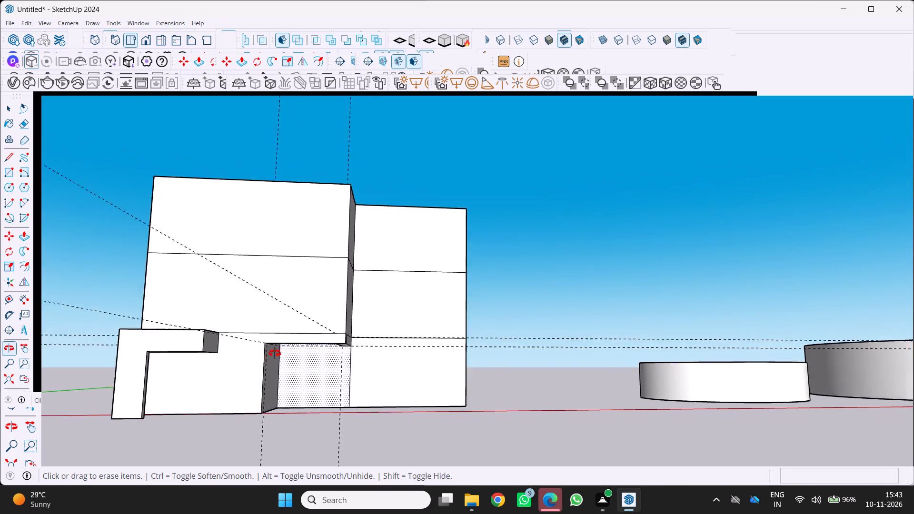
middle_click_drag(275, 353, 265, 359)
scroll(346, 304, "up", 4)
middle_click_drag(329, 352, 287, 328)
scroll(375, 280, "down", 2)
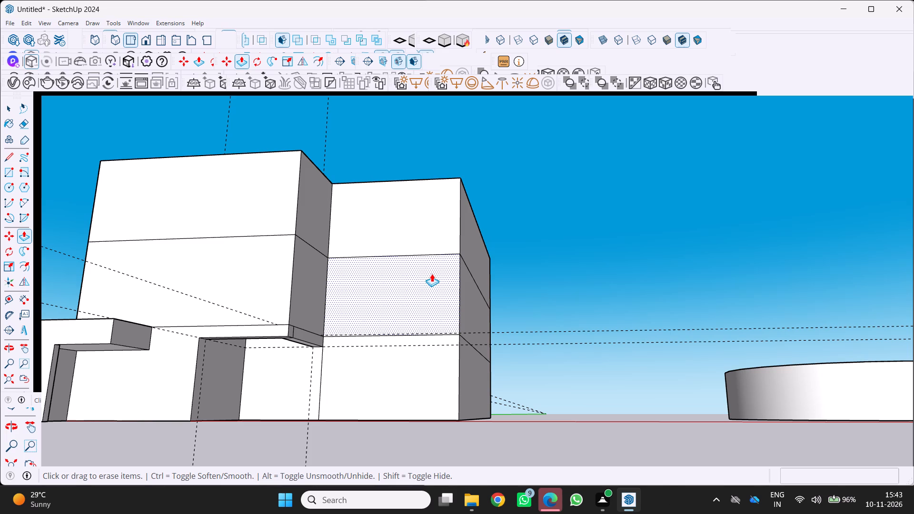
scroll(461, 294, "down", 2)
middle_click_drag(463, 298, 465, 297)
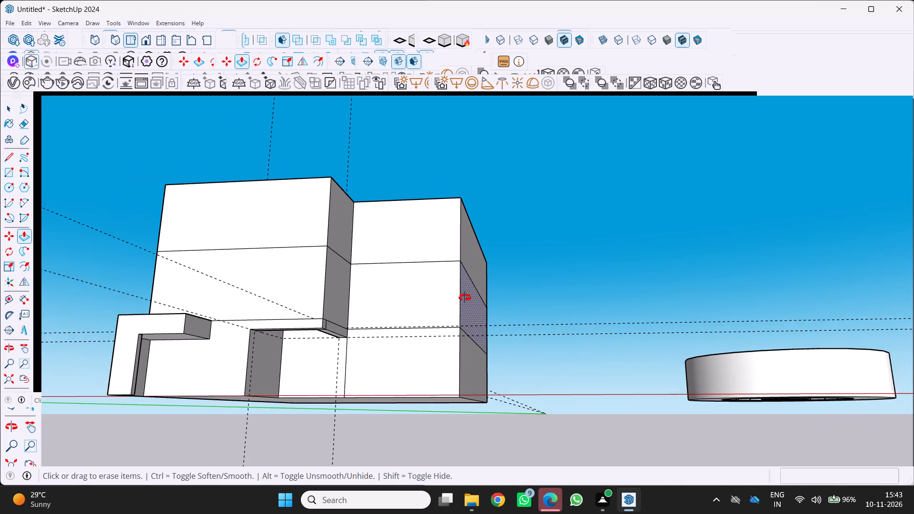
middle_click_drag(465, 297, 415, 307)
Inspect the ground-floor recess and the underside of the overhang with its front and side beams from below and at eye level.
scroll(334, 387, "up", 5)
middle_click_drag(319, 348, 416, 280)
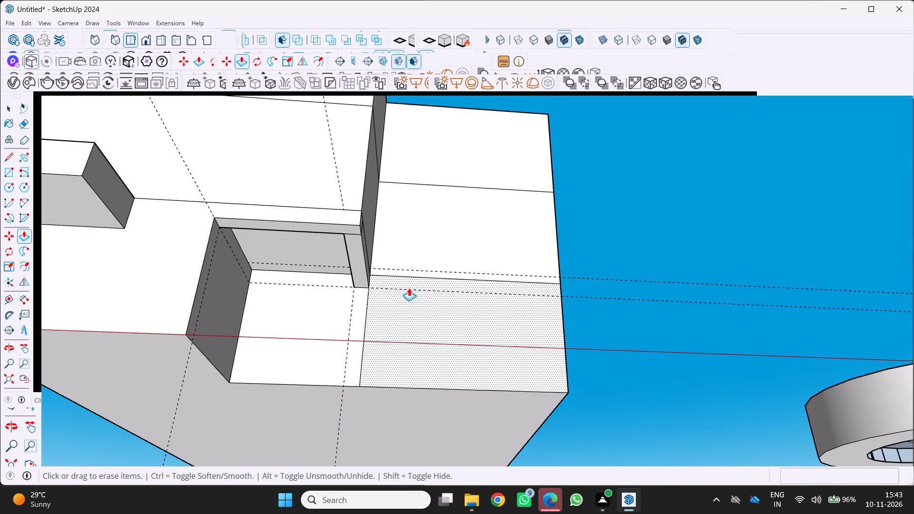
scroll(404, 281, "down", 1)
middle_click_drag(404, 287, 467, 307)
scroll(460, 305, "down", 2)
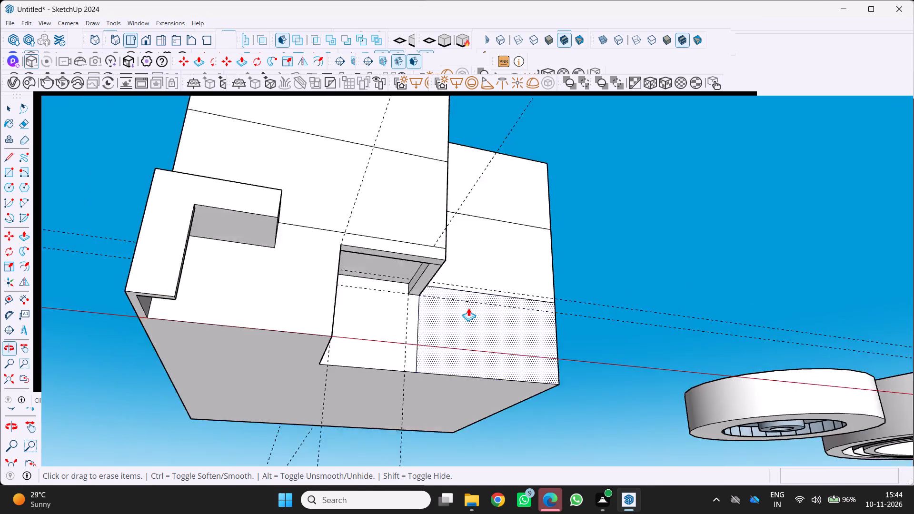
scroll(468, 308, "down", 4)
middle_click_drag(455, 322, 371, 390)
scroll(341, 348, "up", 3)
middle_click_drag(325, 357, 276, 316)
scroll(318, 343, "up", 1)
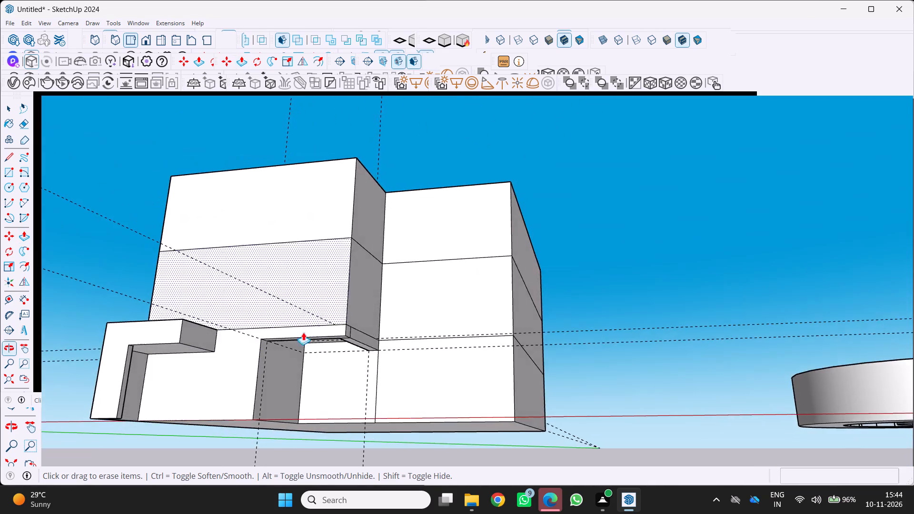
scroll(319, 326, "up", 4)
middle_click_drag(351, 349, 340, 299)
scroll(340, 299, "up", 1)
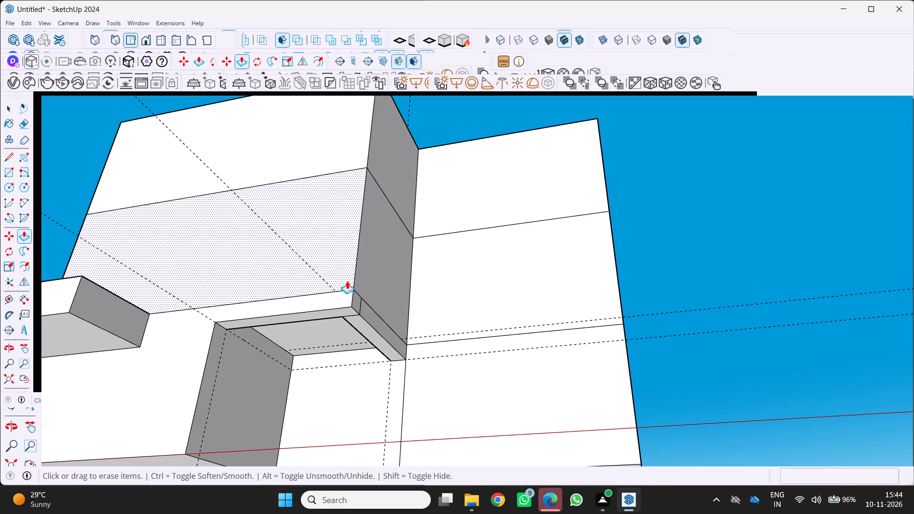
scroll(360, 263, "down", 5)
middle_click_drag(368, 263, 365, 330)
scroll(373, 328, "down", 1)
scroll(312, 294, "up", 4)
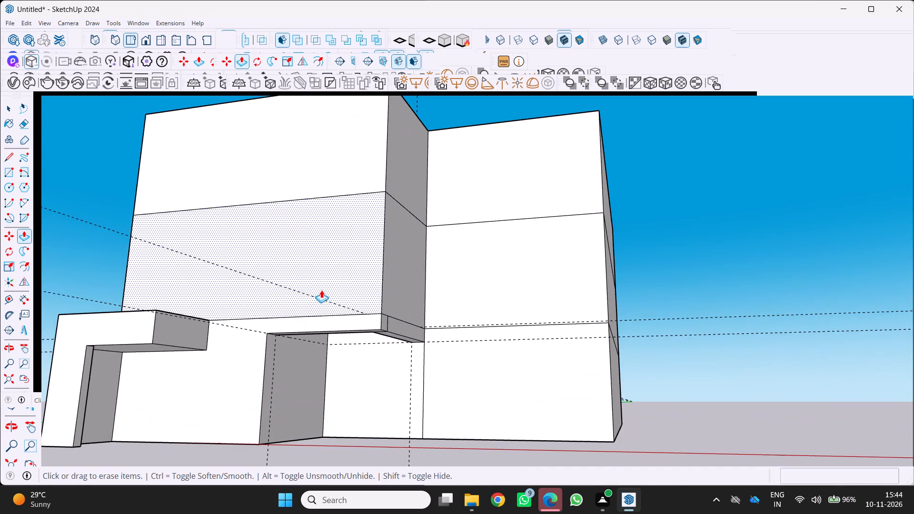
middle_click(261, 313)
middle_click_drag(402, 263, 320, 318)
scroll(321, 317, "down", 1)
scroll(336, 334, "up", 6)
middle_click_drag(364, 310, 340, 307)
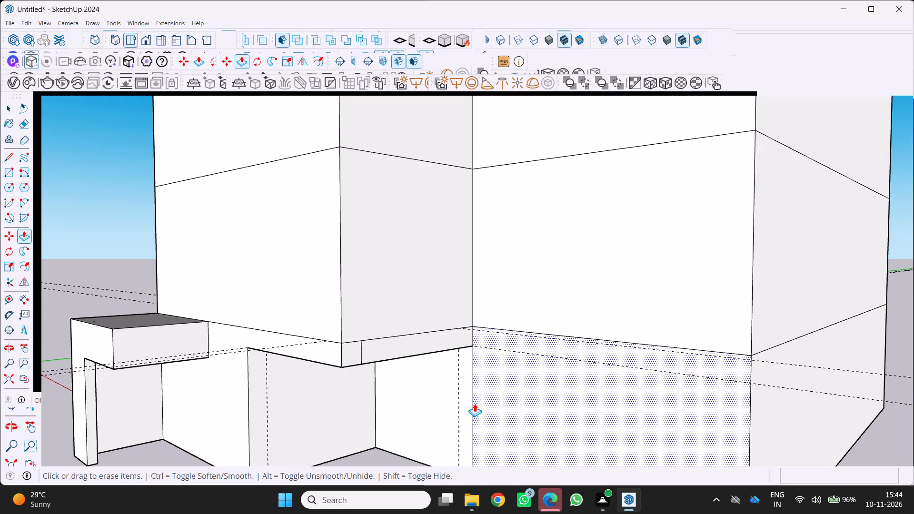
scroll(551, 408, "down", 3)
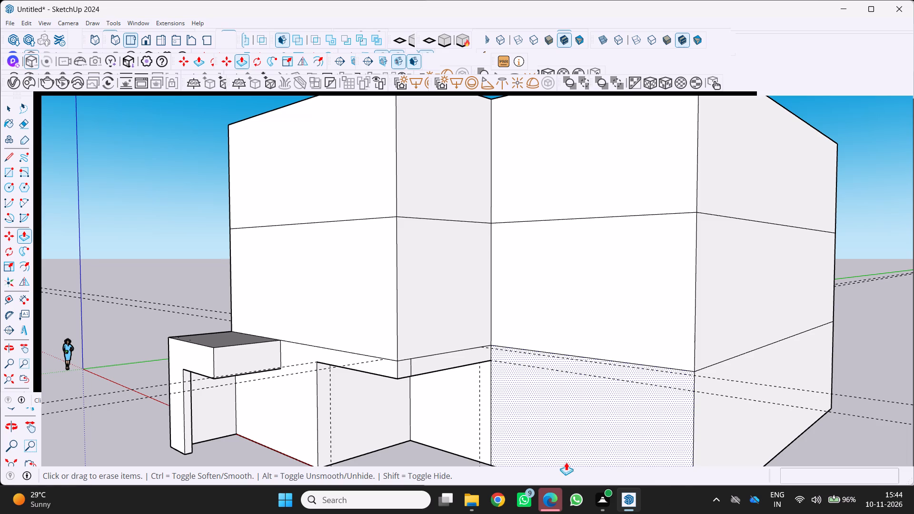
Examine the overhang's underside, its front and side beams, and the canopy beside the ground-floor recess from below and from the corner.
scroll(568, 410, "up", 1)
middle_click_drag(671, 420, 825, 345)
middle_click_drag(532, 370, 622, 296)
scroll(622, 296, "up", 1)
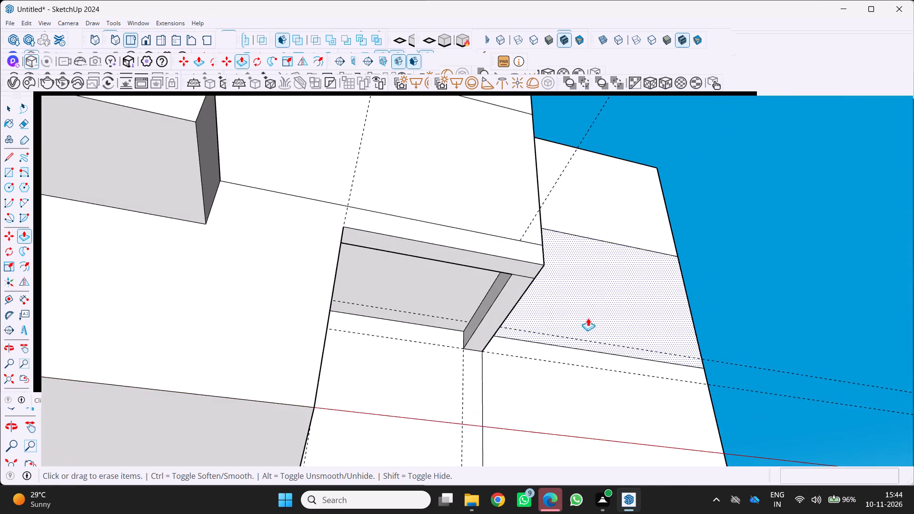
scroll(552, 316, "up", 2)
middle_click_drag(547, 312, 460, 348)
scroll(465, 350, "down", 7)
middle_click_drag(616, 359, 536, 392)
scroll(504, 374, "up", 4)
middle_click_drag(508, 368, 468, 386)
scroll(474, 385, "up", 1)
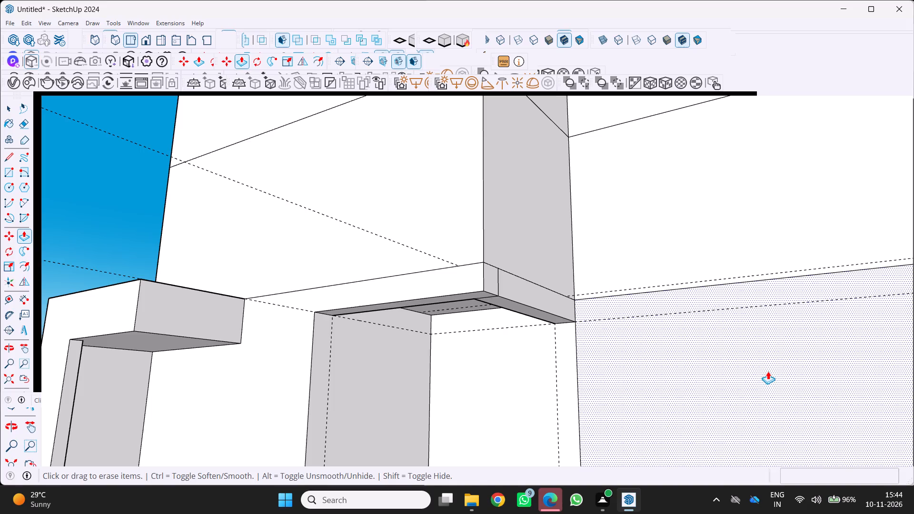
scroll(874, 435, "down", 4)
middle_click_drag(876, 437, 764, 430)
middle_click_drag(703, 398, 828, 383)
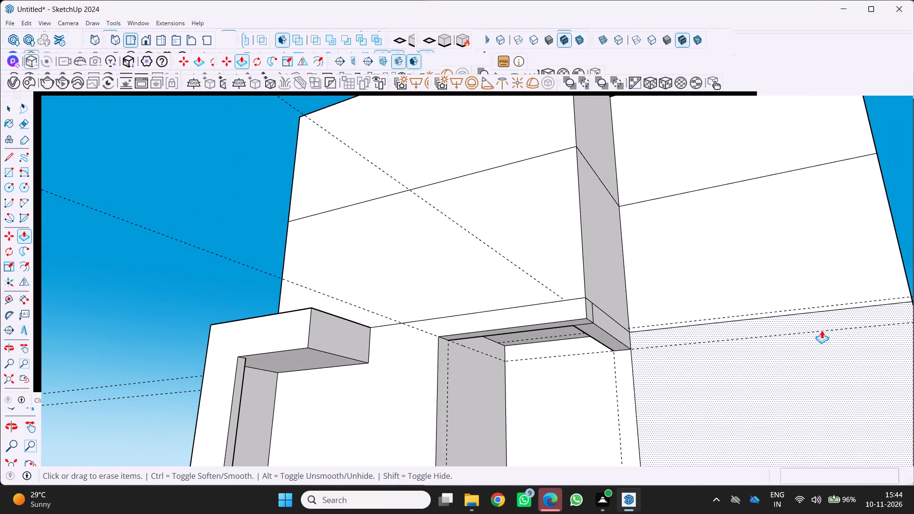
scroll(837, 301, "down", 3)
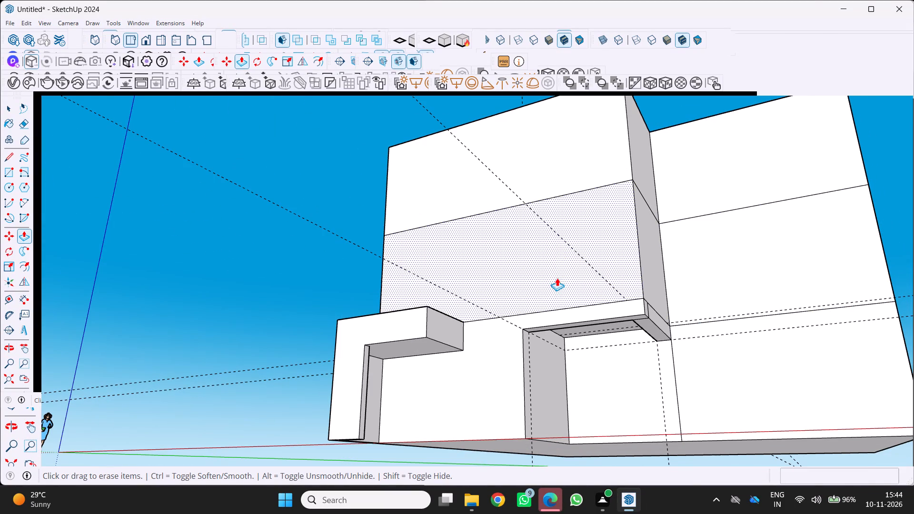
scroll(720, 308, "up", 3)
middle_click_drag(625, 248, 656, 242)
scroll(651, 244, "down", 5)
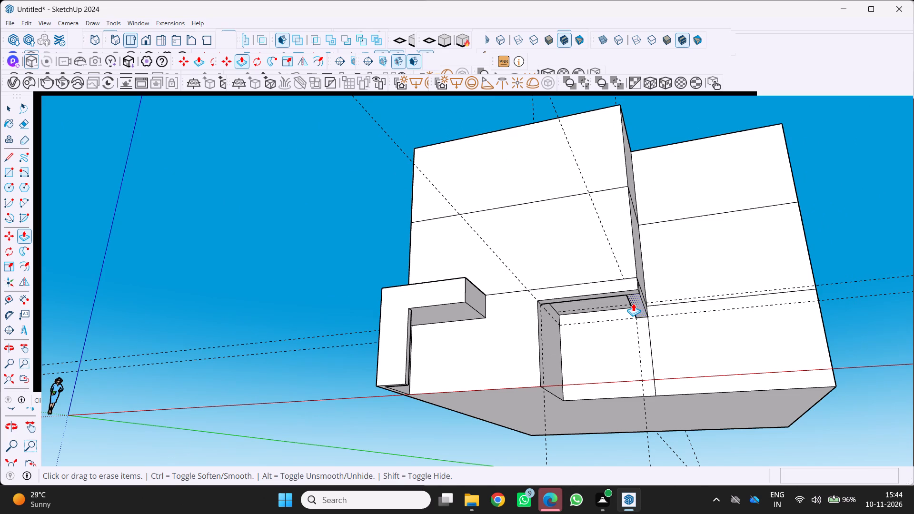
scroll(648, 334, "down", 2)
scroll(572, 293, "up", 2)
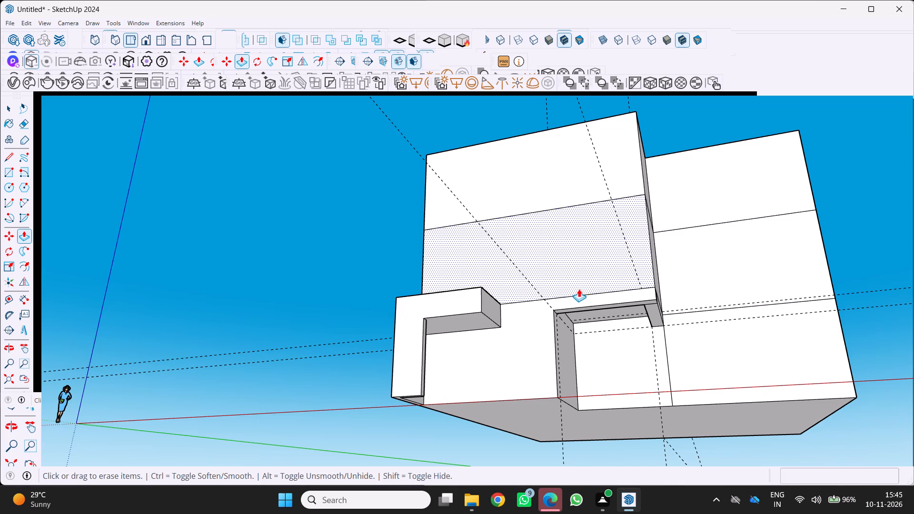
scroll(579, 289, "down", 2)
middle_click_drag(598, 294, 551, 303)
scroll(604, 290, "up", 5)
middle_click_drag(610, 269, 620, 224)
scroll(694, 249, "up", 2)
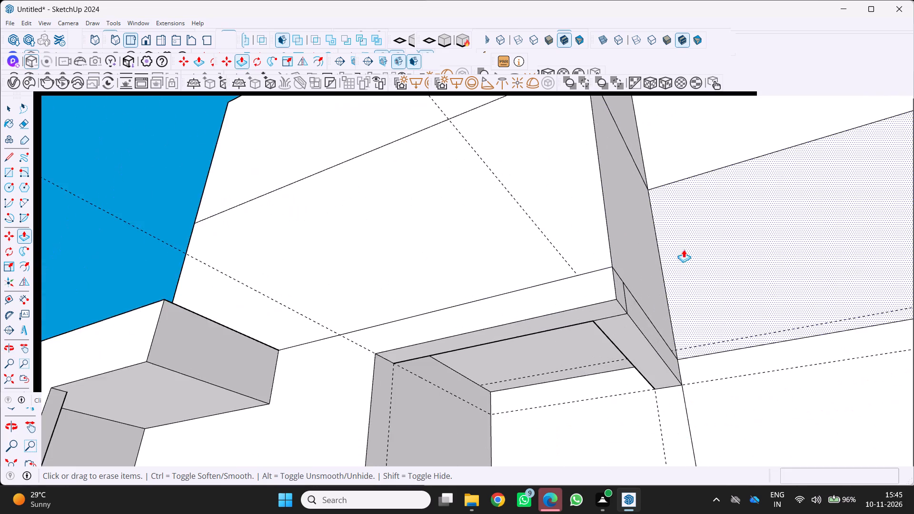
scroll(684, 249, "up", 5)
scroll(653, 257, "down", 2)
middle_click_drag(656, 260, 640, 306)
scroll(633, 321, "down", 2)
middle_click_drag(634, 323, 637, 327)
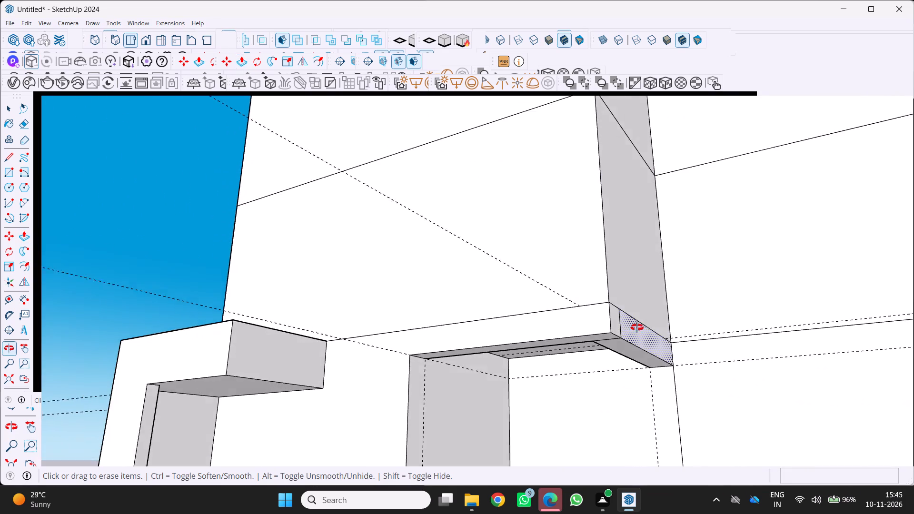
middle_click_drag(637, 327, 618, 331)
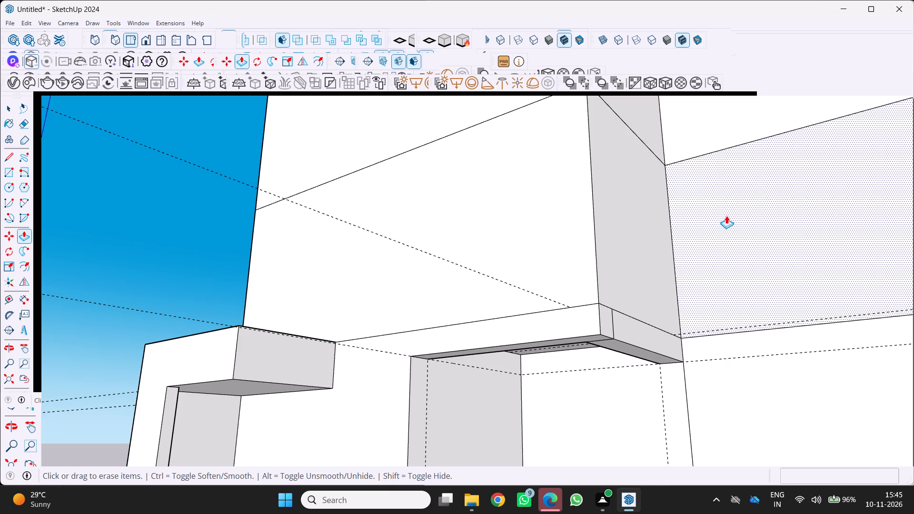
scroll(736, 216, "down", 3)
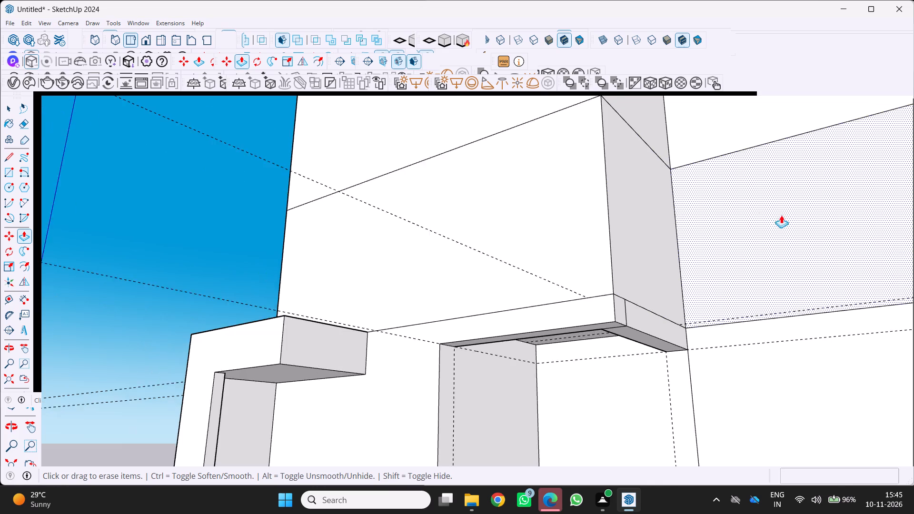
Compare the recess and the beams beneath the overhang at eye level and from directly below.
scroll(781, 215, "down", 7)
middle_click_drag(686, 284, 670, 328)
scroll(678, 299, "up", 4)
middle_click_drag(666, 297, 624, 316)
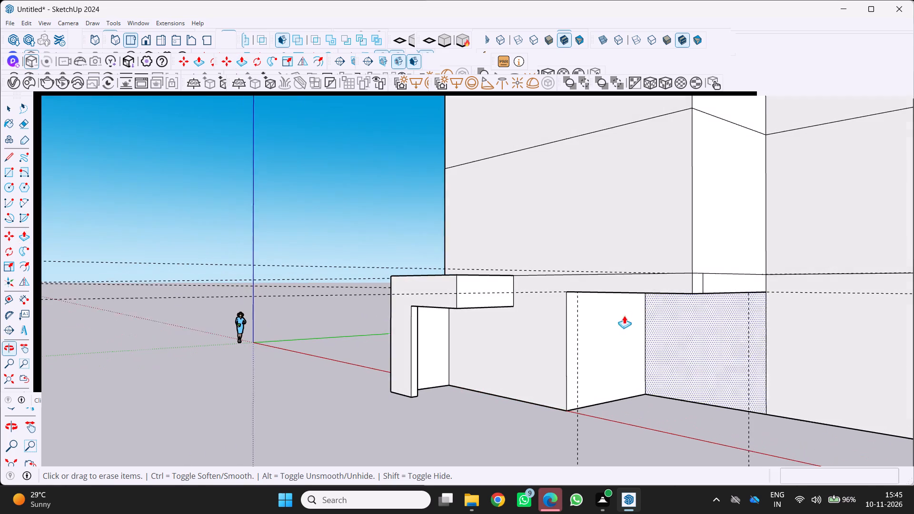
middle_click_drag(624, 316, 625, 316)
middle_click_drag(668, 319, 743, 274)
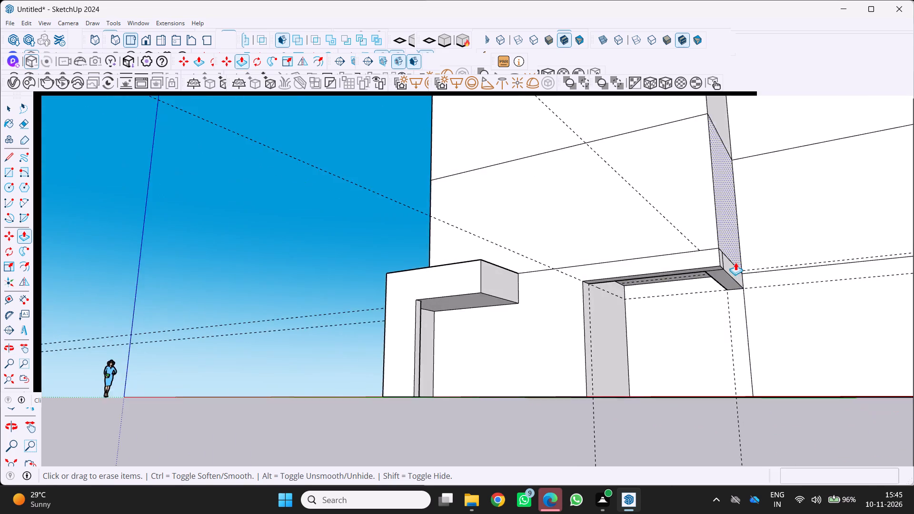
scroll(720, 265, "up", 4)
middle_click(678, 277)
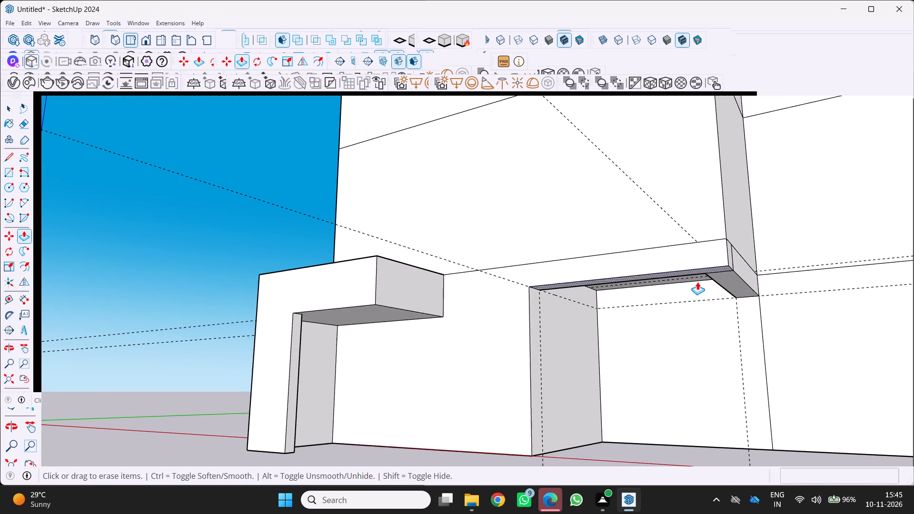
scroll(697, 284, "down", 1)
middle_click_drag(696, 287, 625, 310)
middle_click_drag(668, 265, 639, 290)
scroll(709, 248, "up", 4)
middle_click_drag(656, 265, 707, 218)
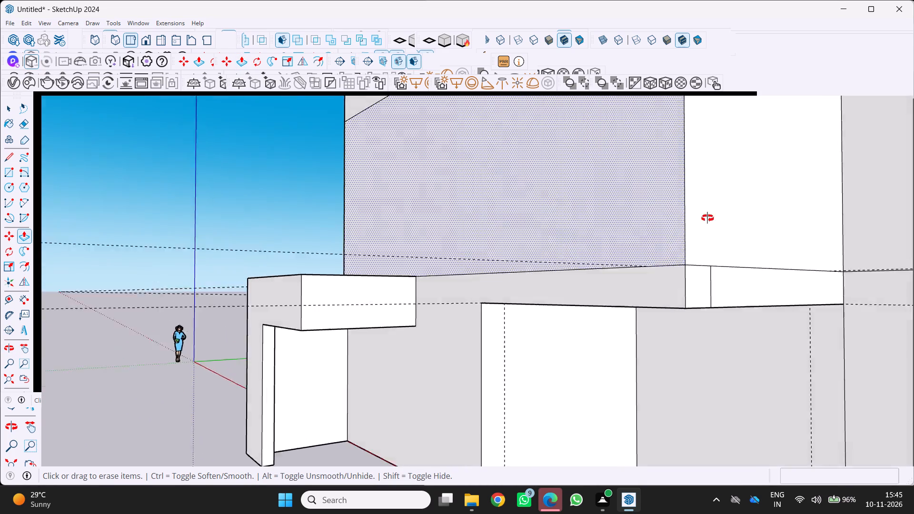
middle_click_drag(707, 218, 826, 99)
scroll(660, 286, "up", 1)
middle_click_drag(657, 287, 616, 295)
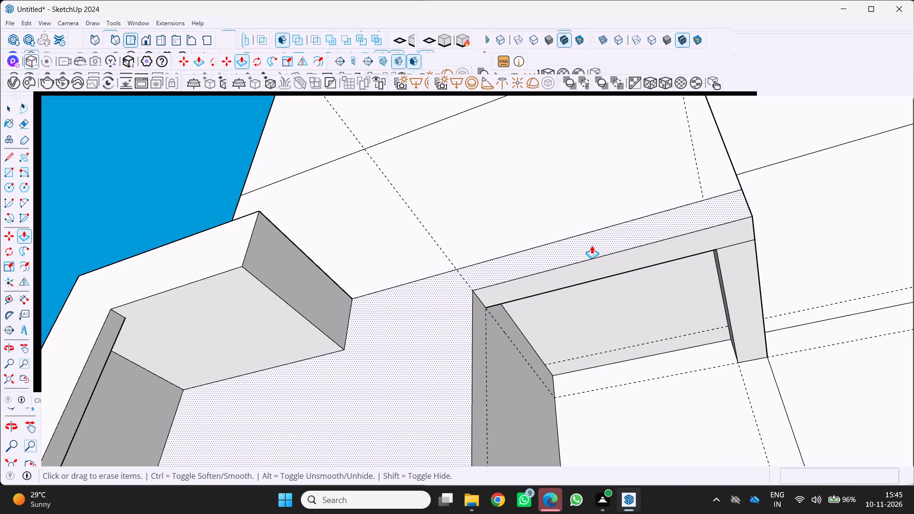
scroll(664, 227, "down", 6)
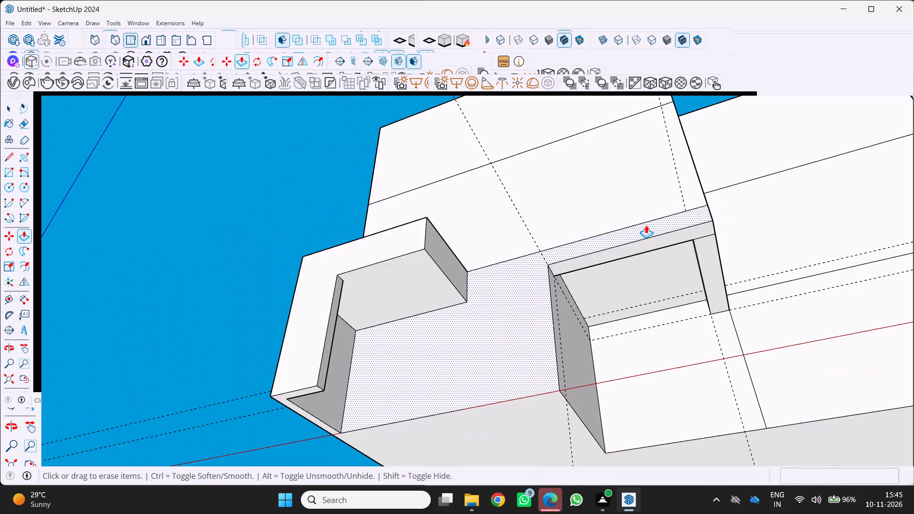
middle_click_drag(642, 230, 588, 287)
scroll(642, 248, "down", 3)
middle_click_drag(633, 244, 601, 310)
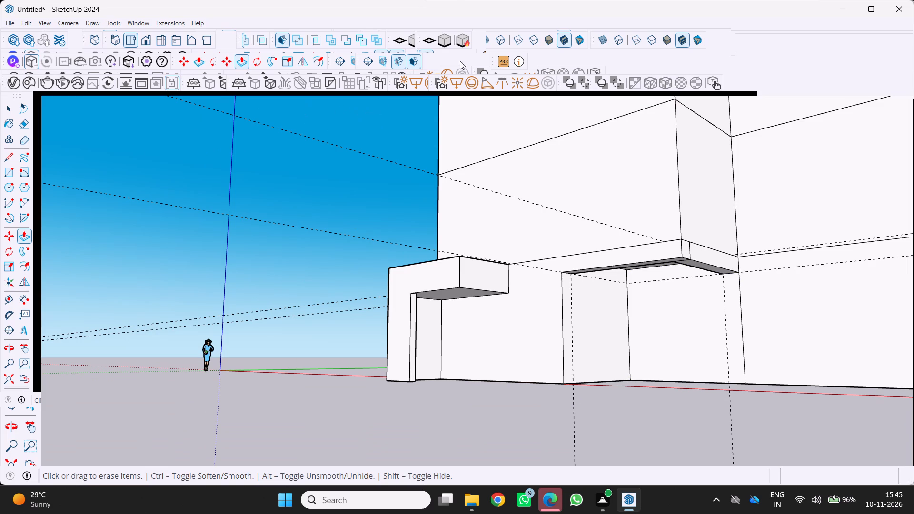
Review the massing of the whole three-storey block with its canopy and recess from eye level and from above.
scroll(433, 28, "down", 1)
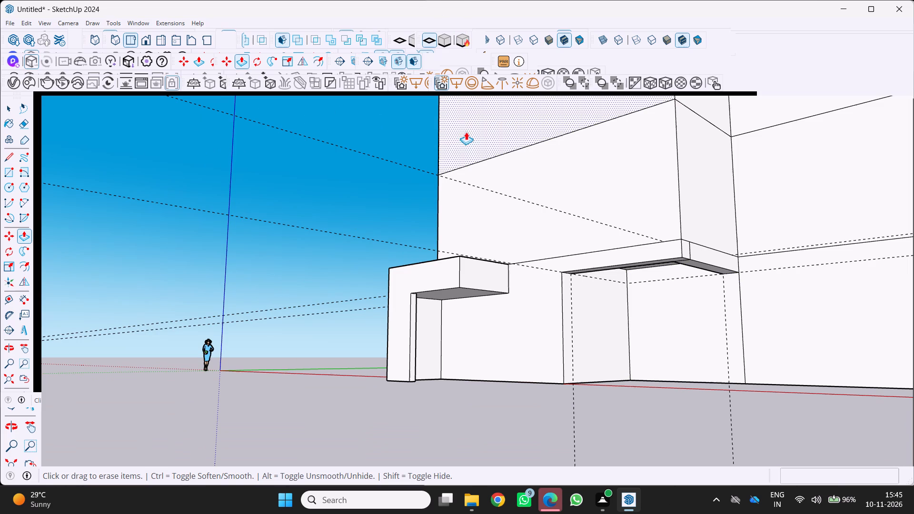
middle_click_drag(546, 161, 597, 211)
scroll(610, 211, "down", 1)
scroll(530, 110, "down", 3)
scroll(546, 97, "up", 2)
scroll(524, 175, "down", 3)
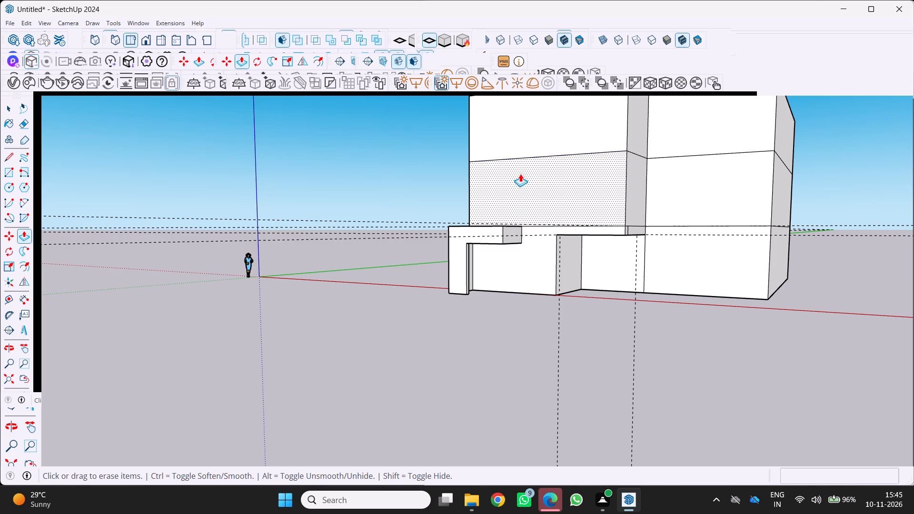
middle_click_drag(509, 180, 462, 306, "shift")
scroll(454, 312, "down", 5, "shift")
scroll(498, 282, "up", 5)
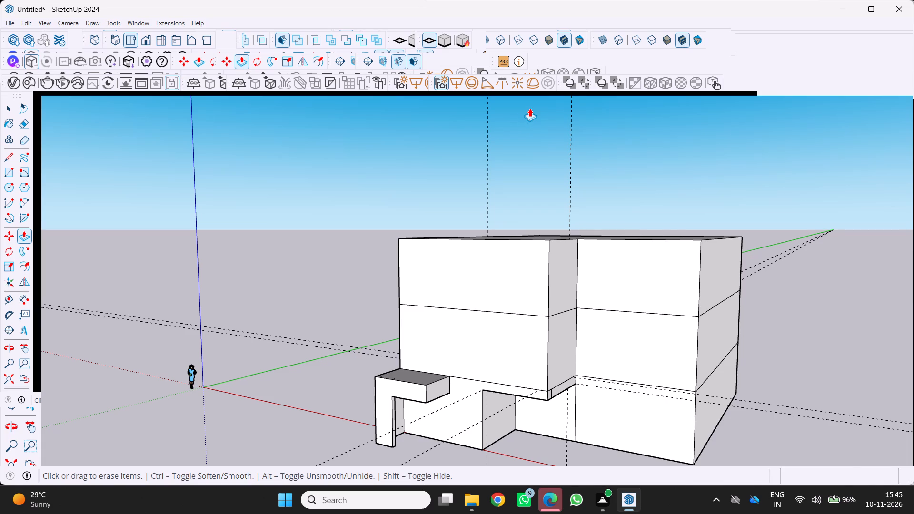
scroll(608, 186, "down", 2)
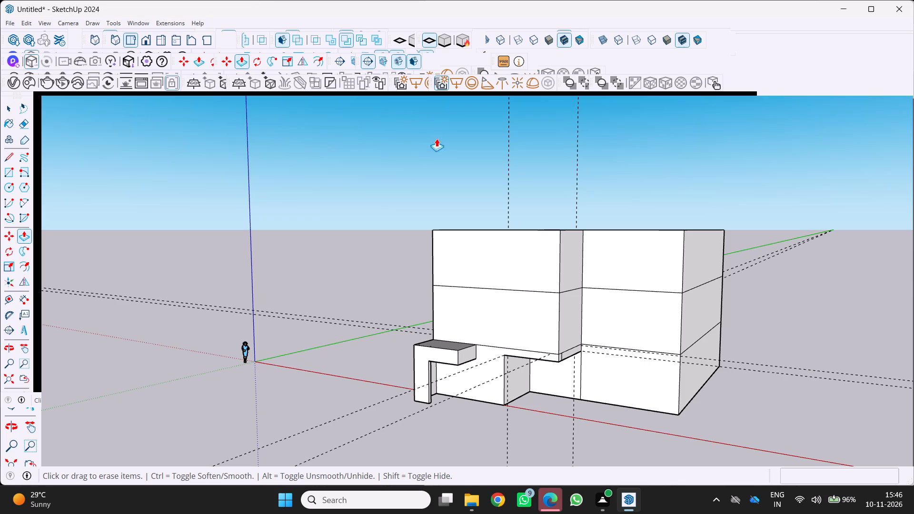
Inspect the corner where the front and side beams meet beneath the overhang, from below and at close range.
scroll(327, 173, "down", 1)
middle_click_drag(679, 342, 754, 242)
scroll(482, 361, "up", 4)
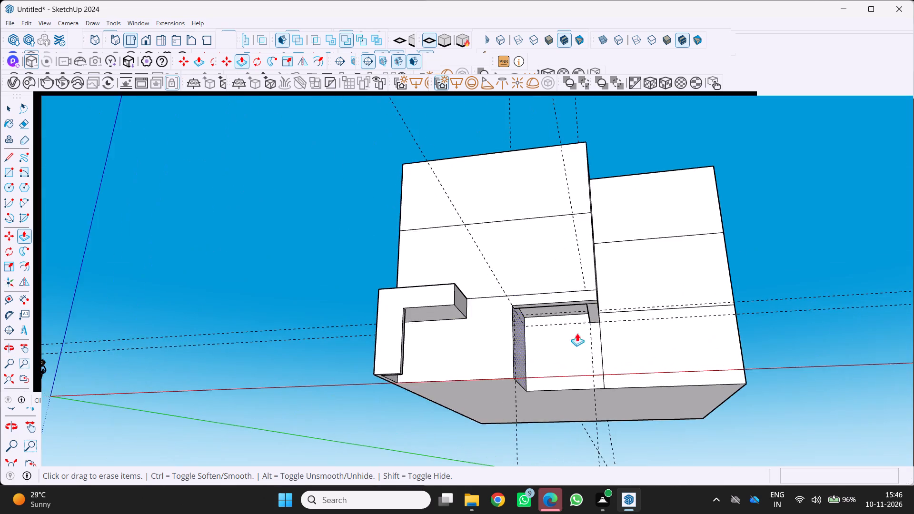
middle_click_drag(586, 325, 482, 237)
scroll(553, 227, "up", 3)
middle_click_drag(555, 229, 529, 260)
scroll(652, 212, "up", 2)
middle_click_drag(647, 208, 660, 265)
scroll(656, 267, "down", 2)
scroll(557, 287, "down", 1)
middle_click_drag(545, 295, 498, 325)
scroll(507, 285, "up", 5)
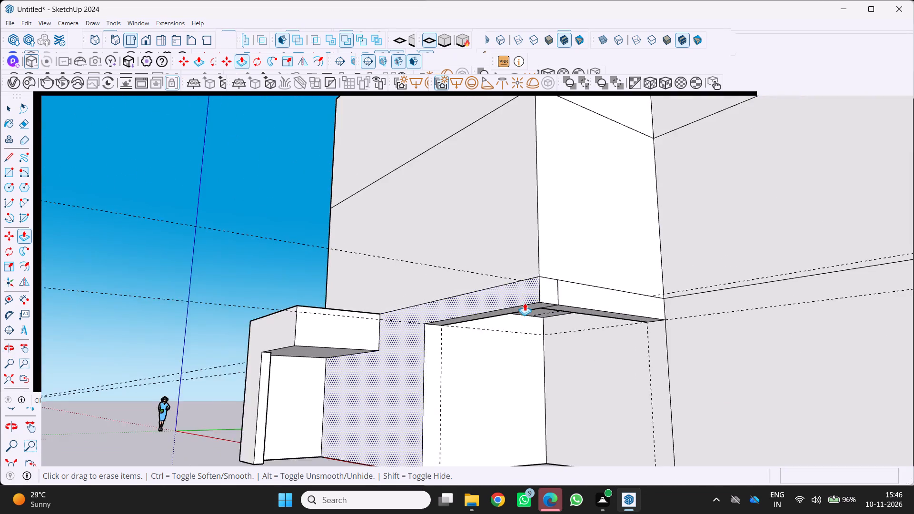
scroll(525, 303, "up", 1)
middle_click_drag(525, 303, 513, 318)
scroll(550, 303, "up", 3)
middle_click_drag(544, 304, 536, 309)
scroll(545, 307, "up", 1)
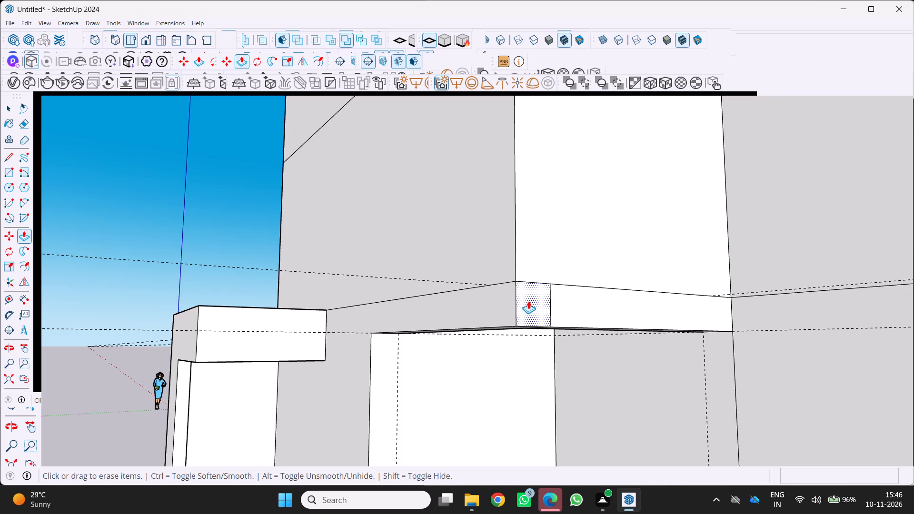
Place a Tape Measure guide line along the front beam's inner edge, through its junction with the side beam.
scroll(579, 408, "down", 2)
middle_click_drag(606, 399, 625, 376)
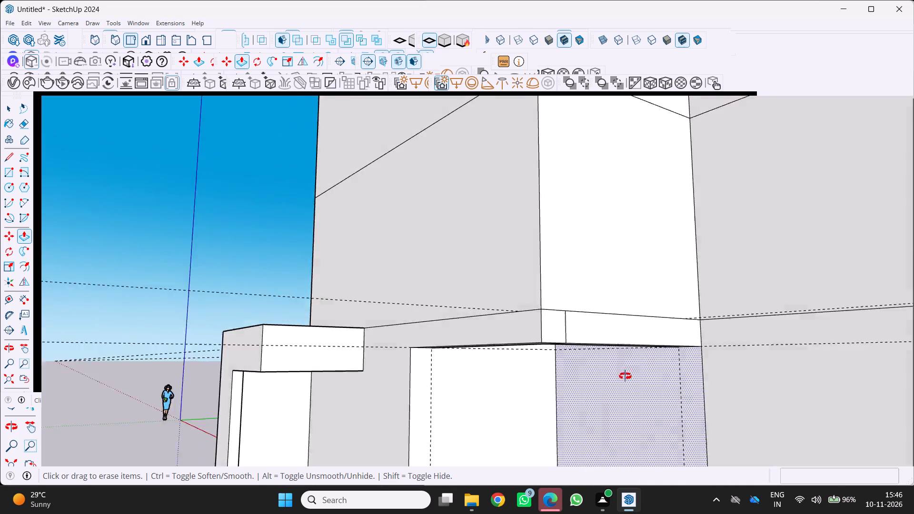
middle_click_drag(625, 376, 682, 311)
scroll(589, 305, "up", 3)
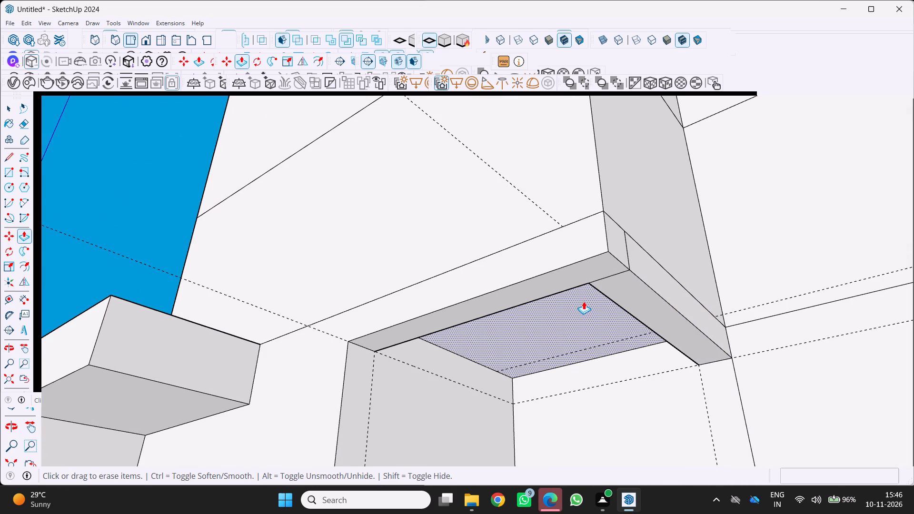
key("t")
left_click(611, 274)
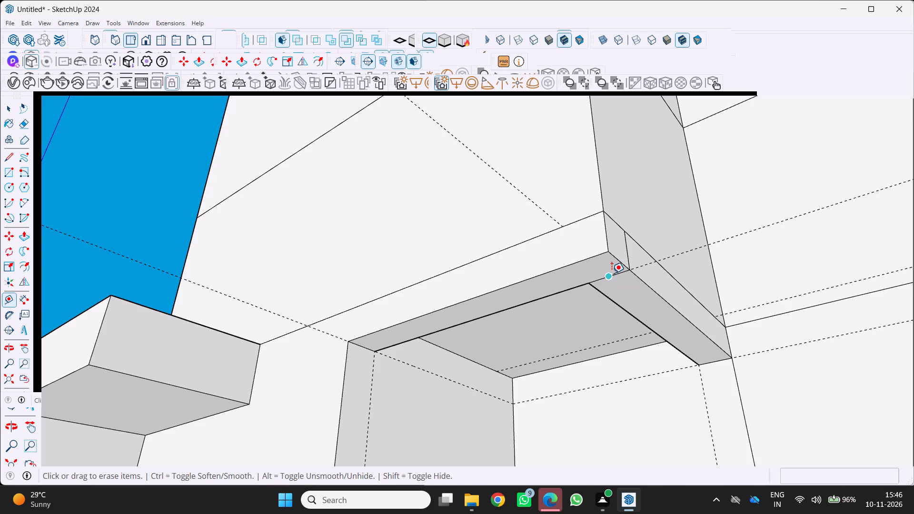
scroll(623, 277, "up", 2)
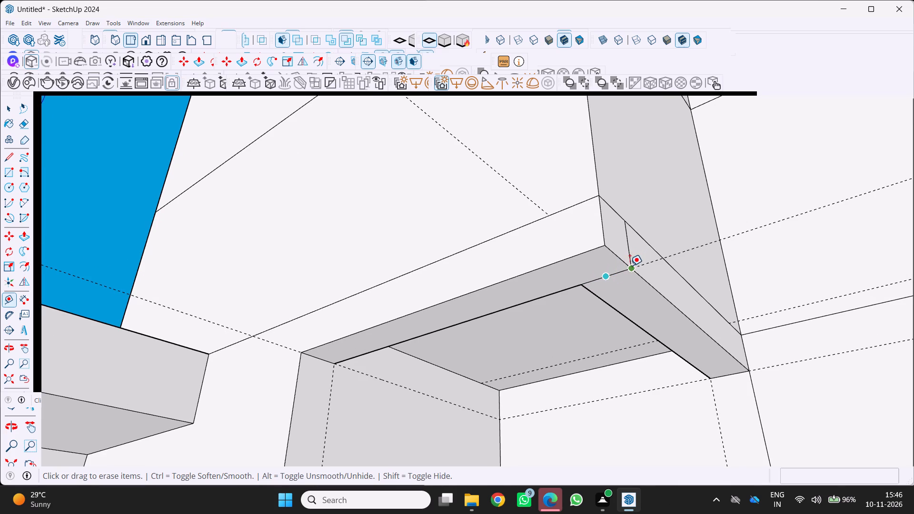
left_click(629, 267)
Add a parallel guide line 3' inward from the front-beam guide, crossing the side beam beneath the overhang.
scroll(612, 293, "down", 5)
middle_click_drag(612, 294, 538, 322)
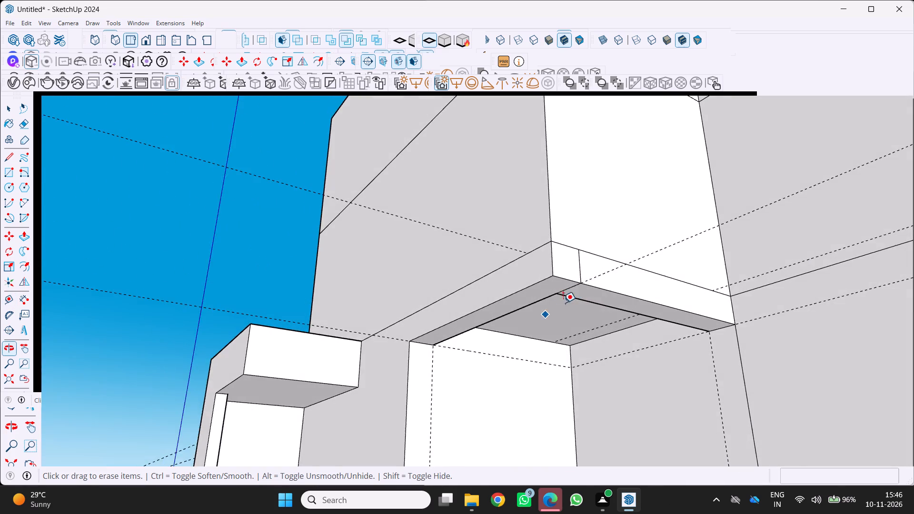
scroll(590, 269, "up", 3)
middle_click_drag(582, 267, 521, 227)
scroll(519, 225, "up", 1)
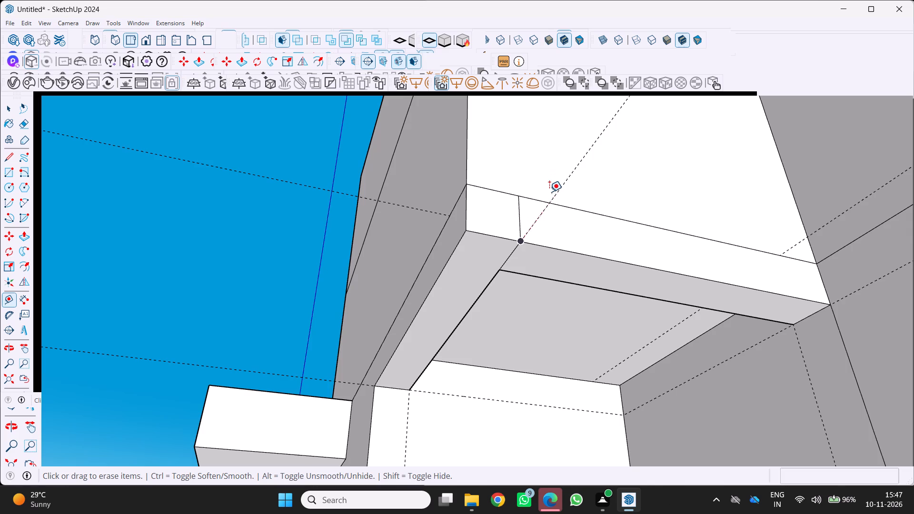
scroll(541, 242, "up", 4)
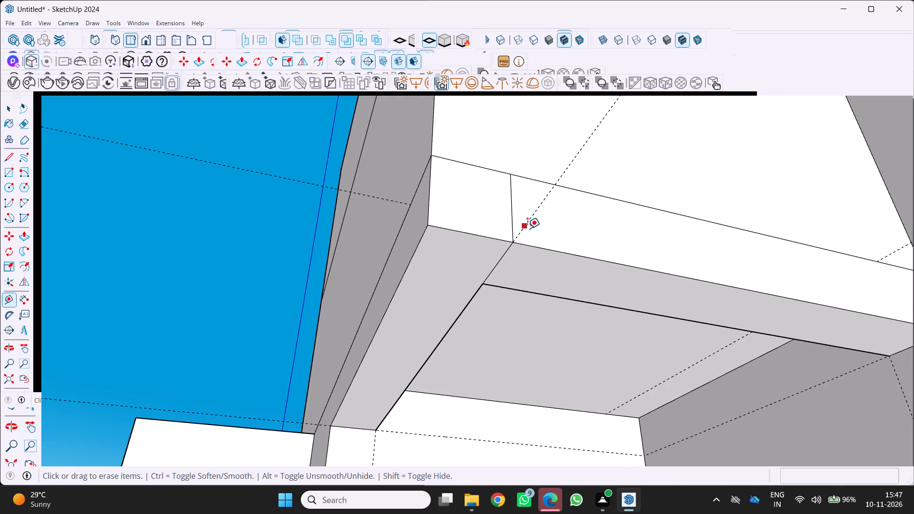
key("t")
left_click(534, 215)
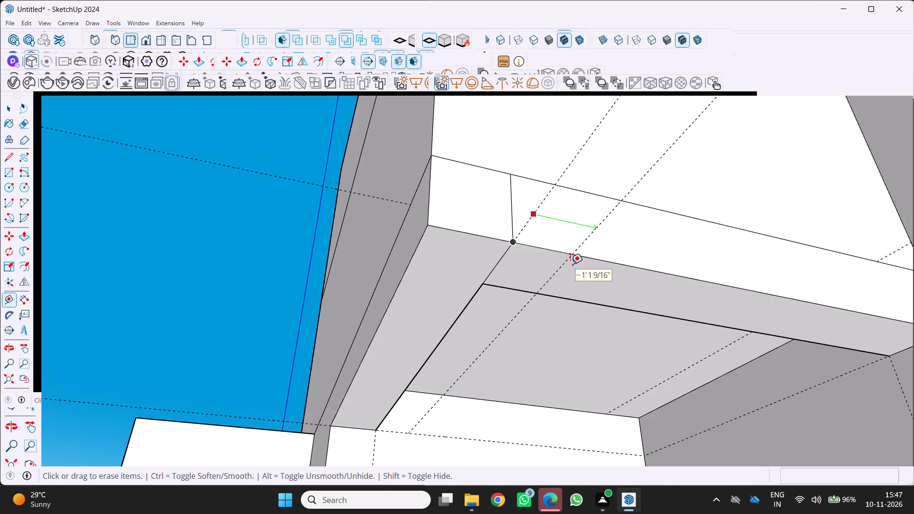
type("3'")
key("Return")
scroll(590, 294, "down", 4)
middle_click_drag(594, 294, 536, 249)
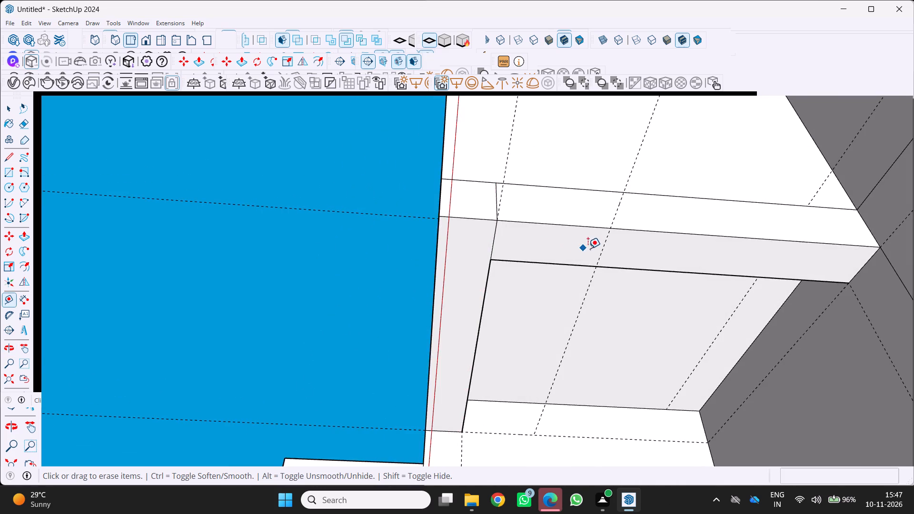
scroll(589, 250, "down", 3)
middle_click_drag(593, 257, 594, 273)
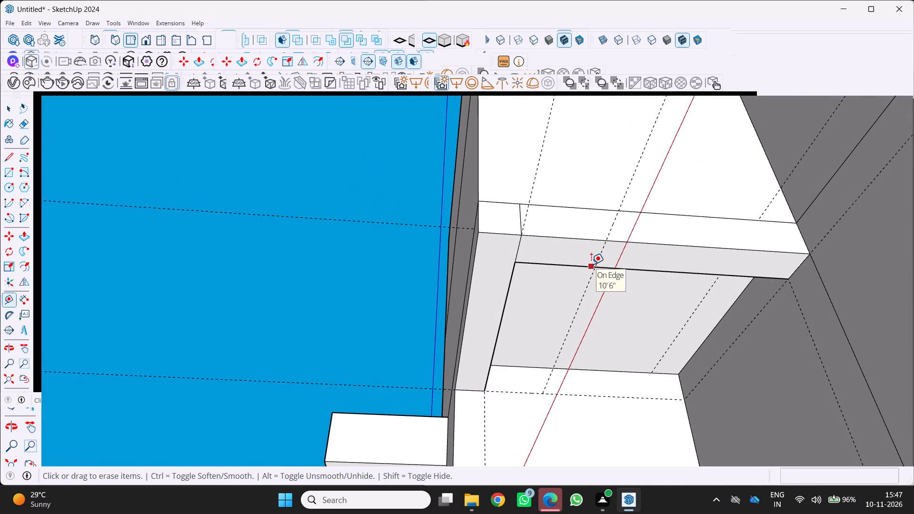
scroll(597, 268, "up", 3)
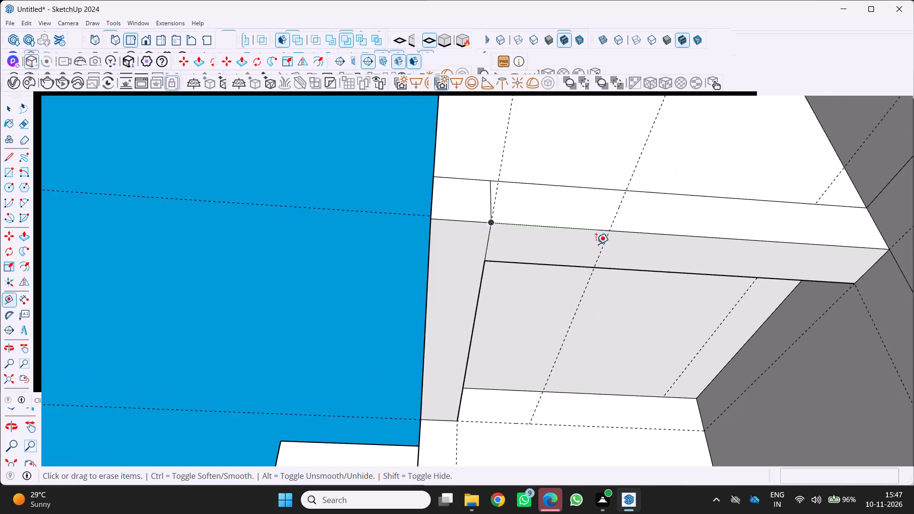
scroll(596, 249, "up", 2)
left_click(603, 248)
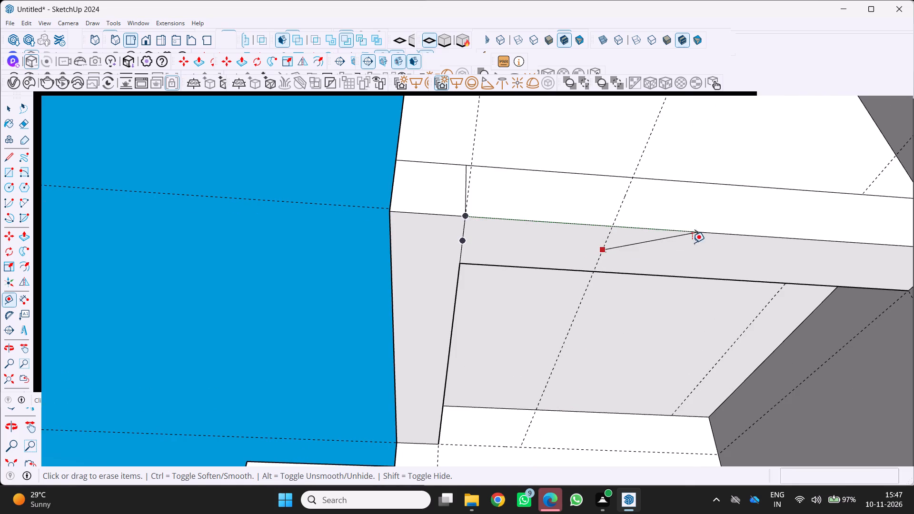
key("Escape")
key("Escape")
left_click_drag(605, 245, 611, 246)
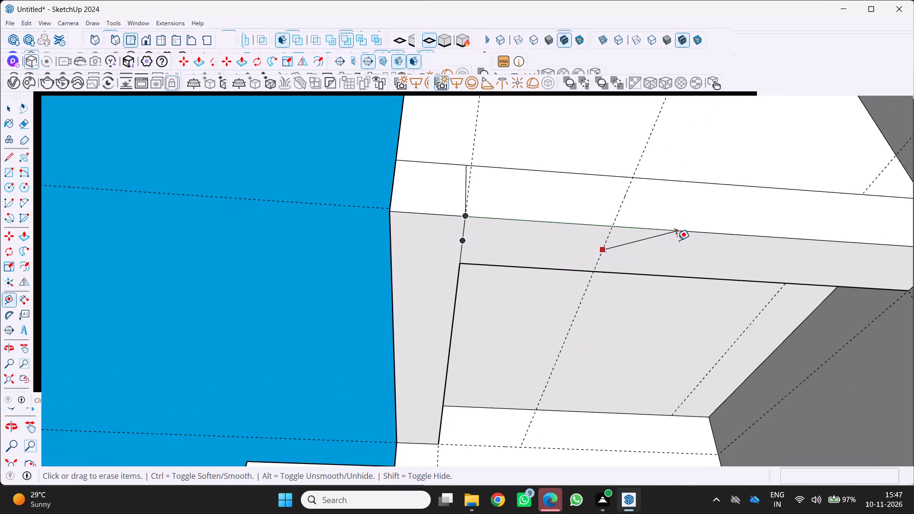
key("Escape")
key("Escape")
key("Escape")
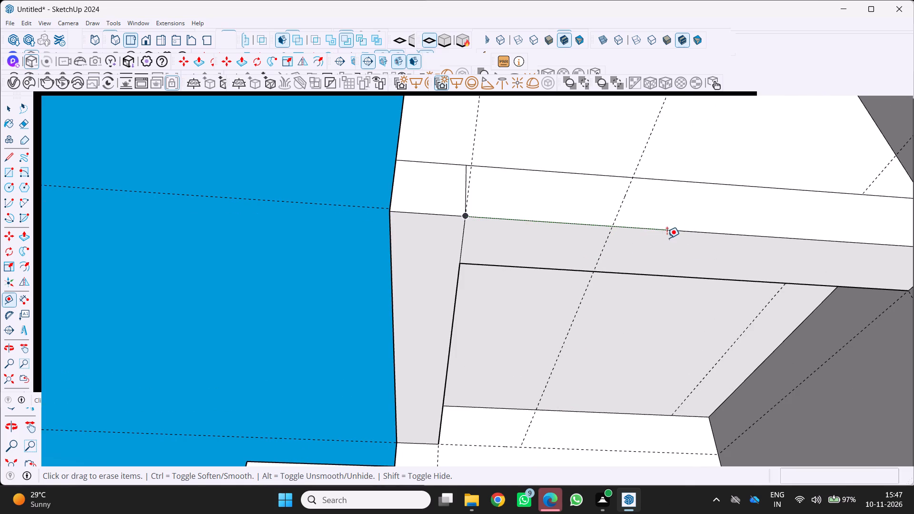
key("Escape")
Add a parallel guide line 1'6" further inward from the 3' guide, across the side beam beneath the overhang.
middle_click_drag(651, 254, 682, 310)
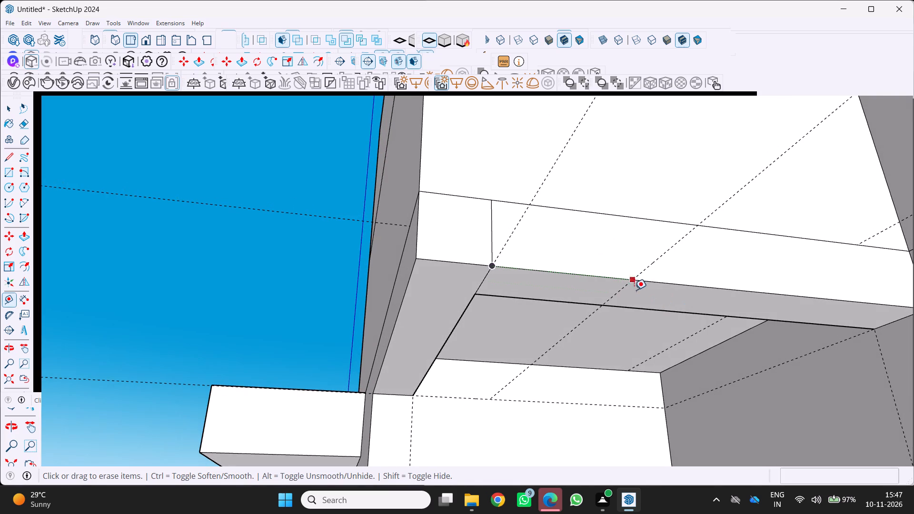
scroll(651, 304, "up", 2)
left_click(619, 284)
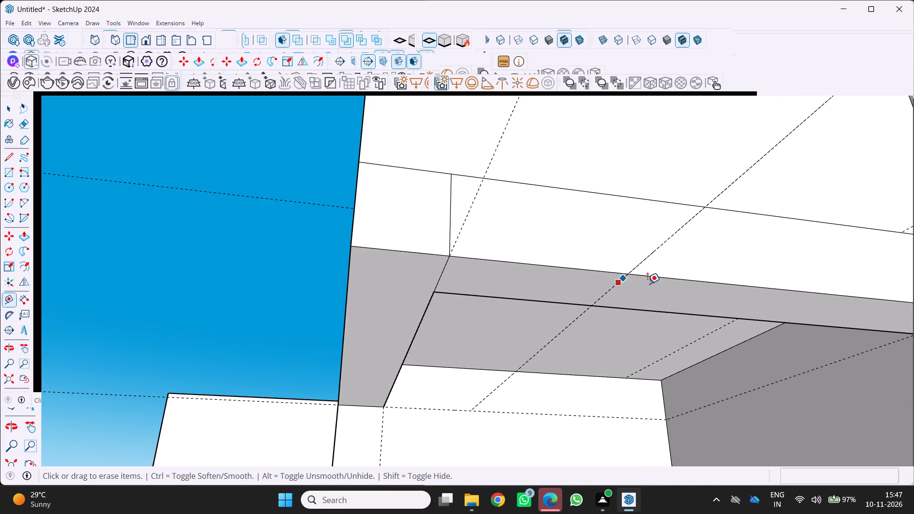
key("1")
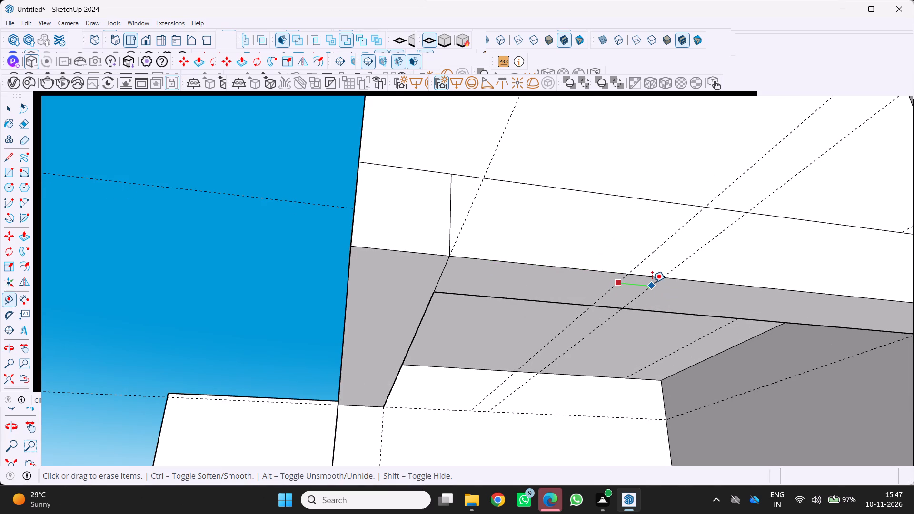
key("apostrophe")
key("6")
key("shift+quotedbl")
key("Return")
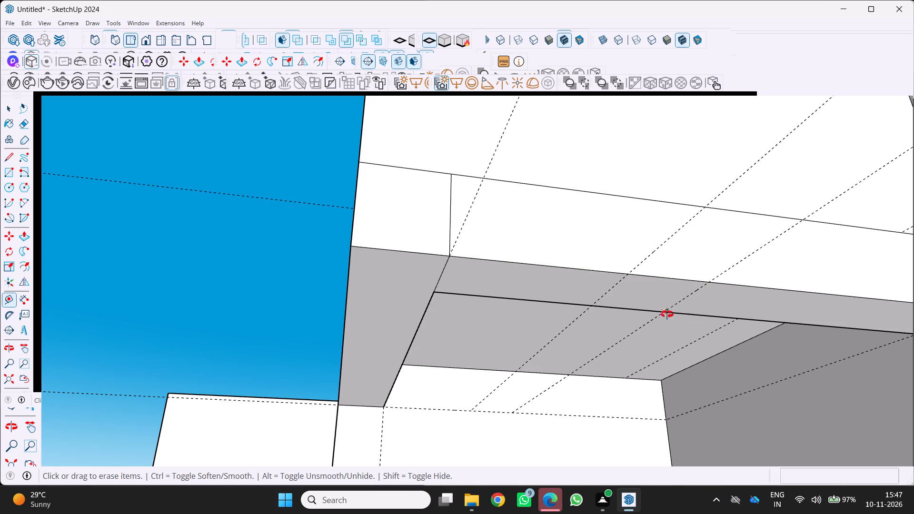
Draw a rectangle on the side beam's underside, spanning the beam's width between the 3' guide and the parallel 1'6" guide.
middle_click_drag(666, 314, 712, 287)
scroll(621, 328, "up", 4)
middle_click_drag(640, 307, 628, 354)
scroll(628, 353, "down", 3)
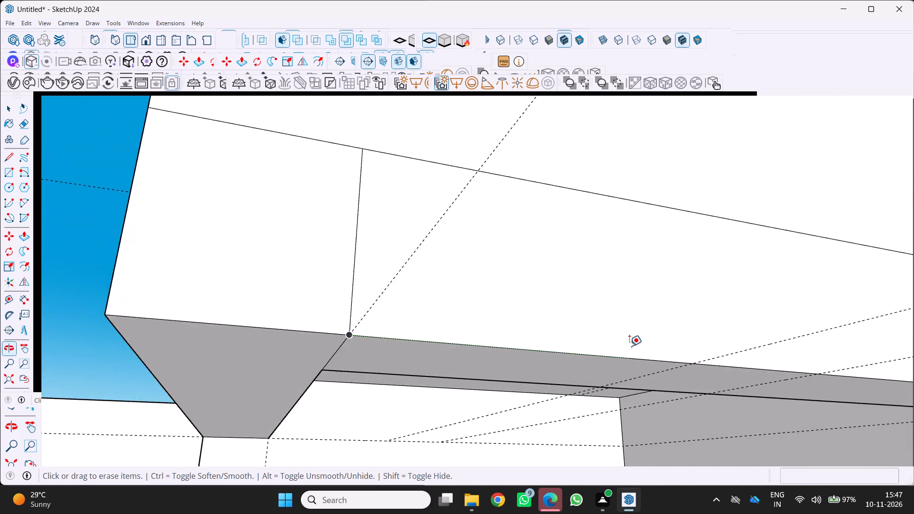
scroll(629, 346, "down", 8)
middle_click_drag(627, 354, 677, 282)
scroll(675, 362, "up", 5)
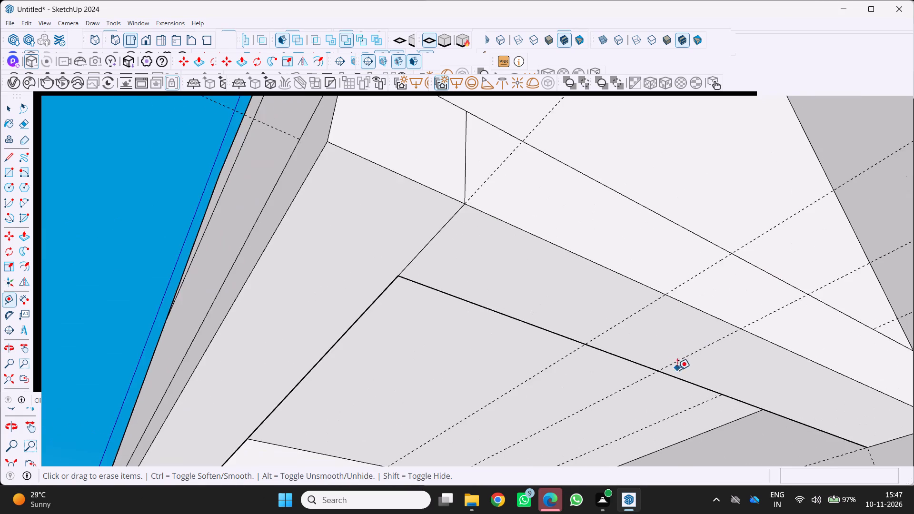
middle_click_drag(687, 373, 767, 350)
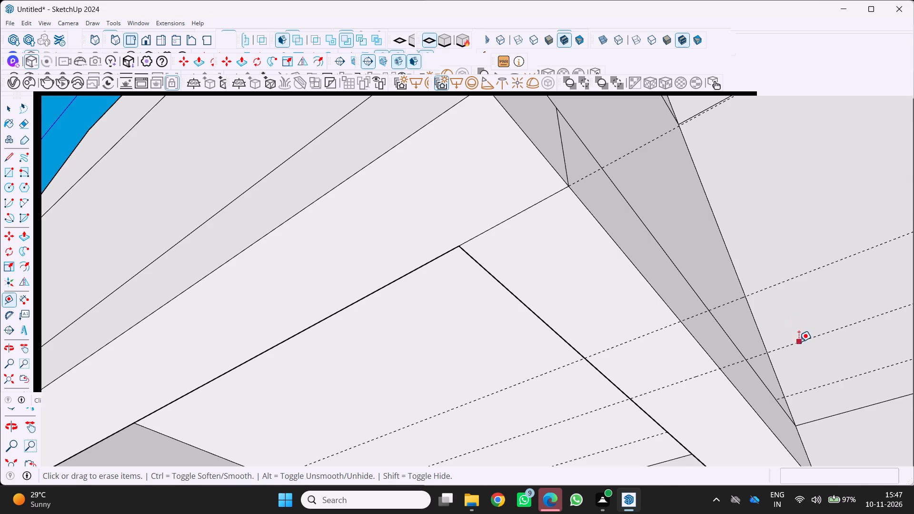
middle_click_drag(676, 396, 576, 411)
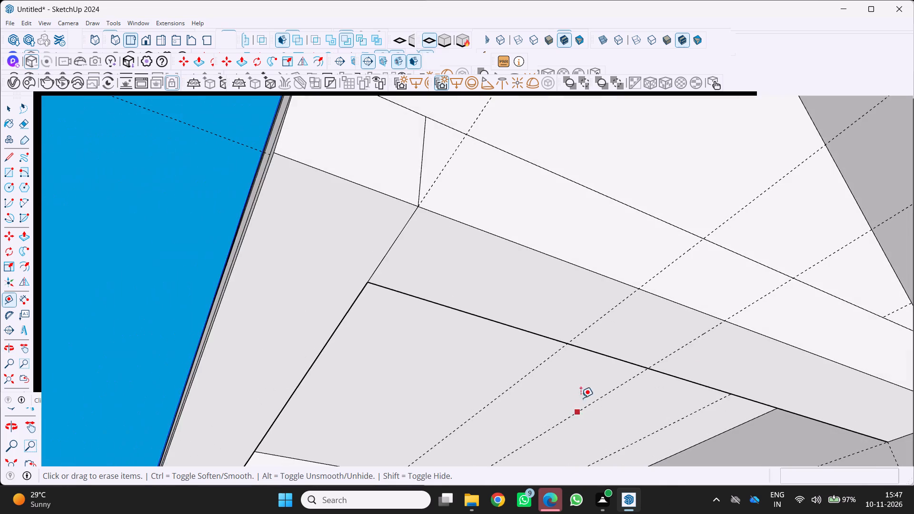
scroll(609, 364, "down", 1)
middle_click_drag(608, 366, 603, 384)
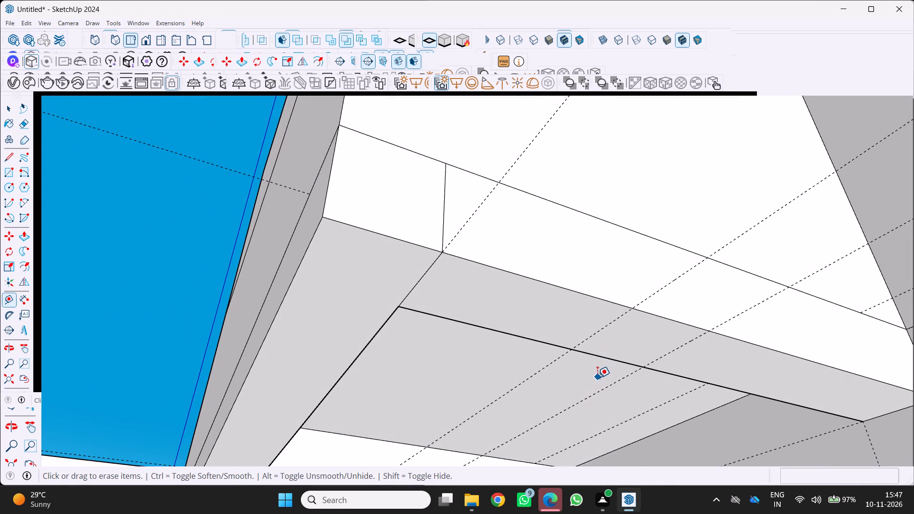
key("r")
scroll(697, 341, "up", 2)
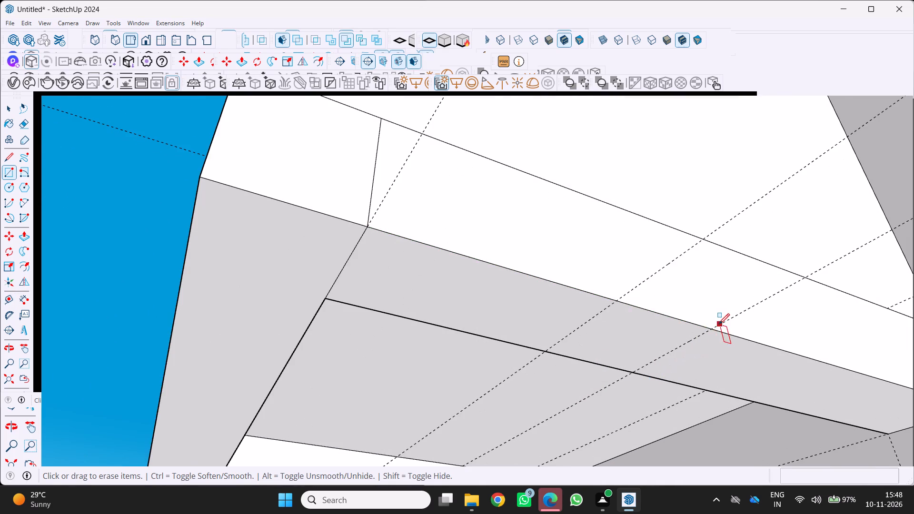
scroll(710, 335, "up", 3)
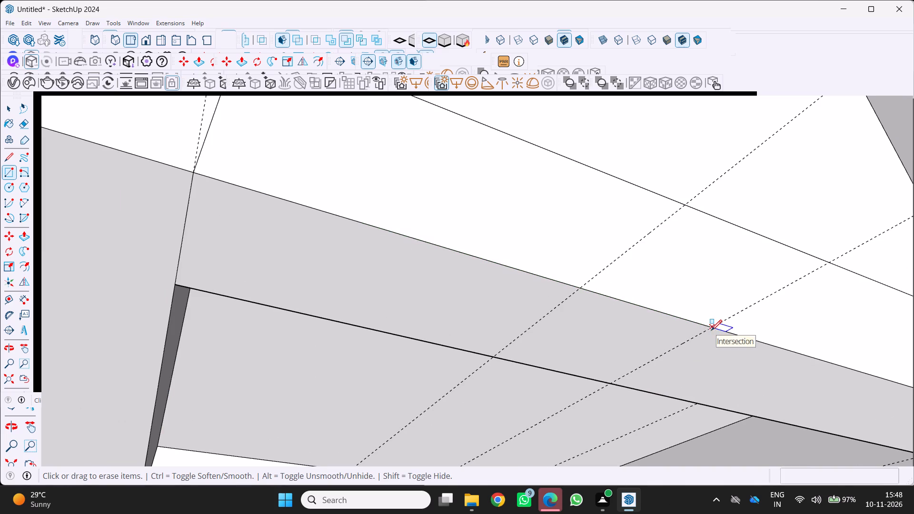
left_click(711, 329)
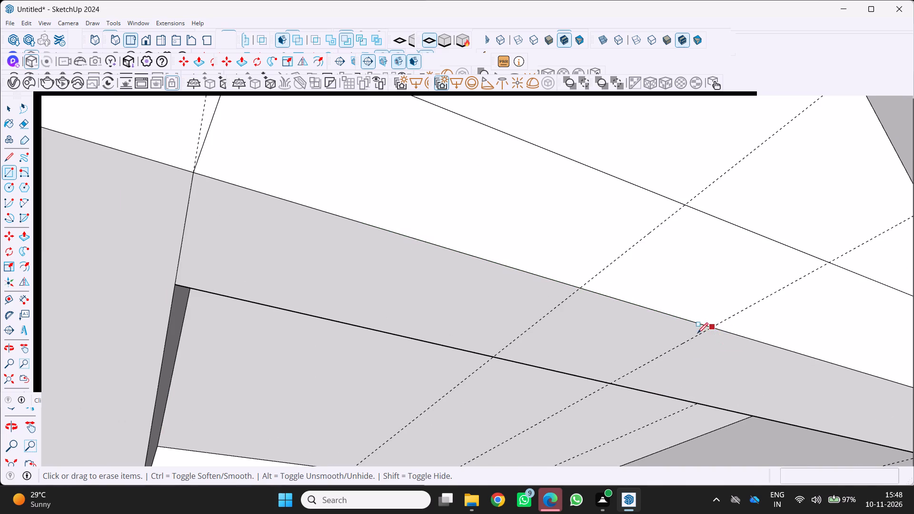
left_click_drag(494, 357, 507, 361)
Push/Pull the rectangle on the side beam's underside down to the block's base as a column supporting the overhang.
scroll(543, 372, "down", 4)
key("p")
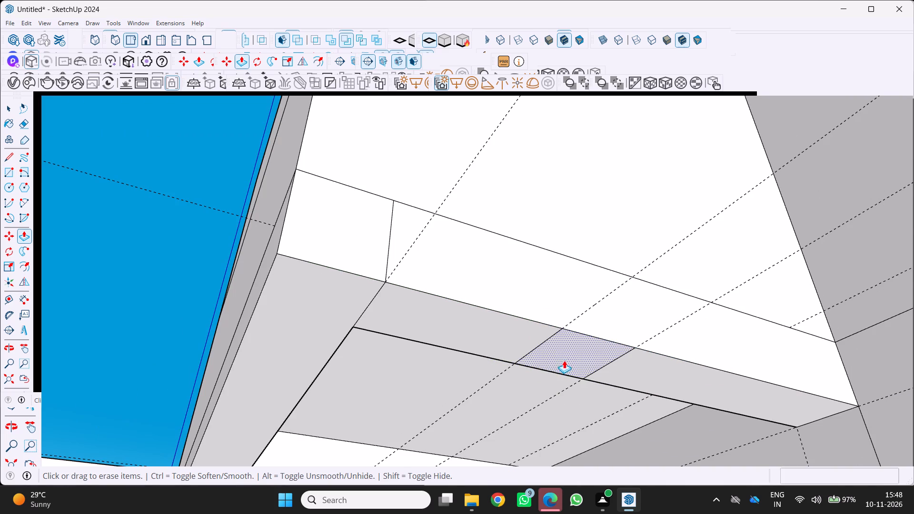
left_click(566, 354)
scroll(579, 383, "down", 4)
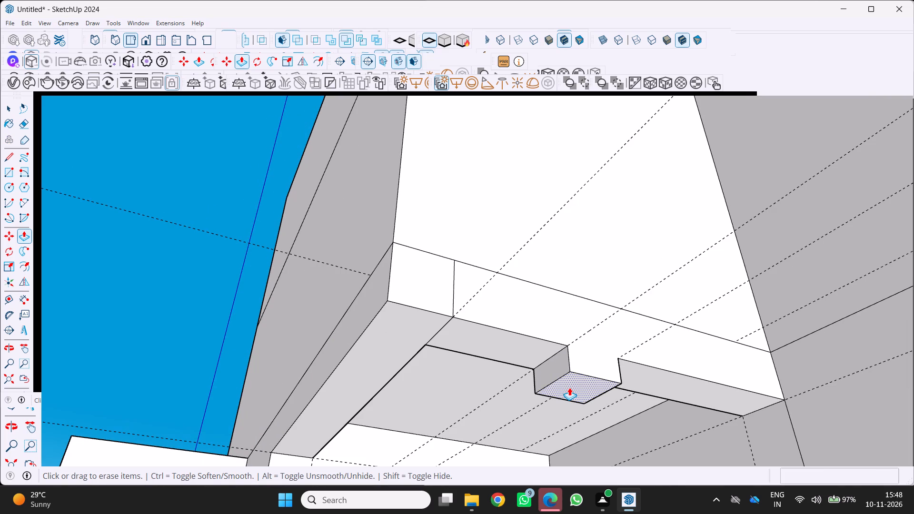
scroll(567, 383, "down", 5)
middle_click_drag(569, 383, 721, 379)
scroll(581, 399, "down", 10)
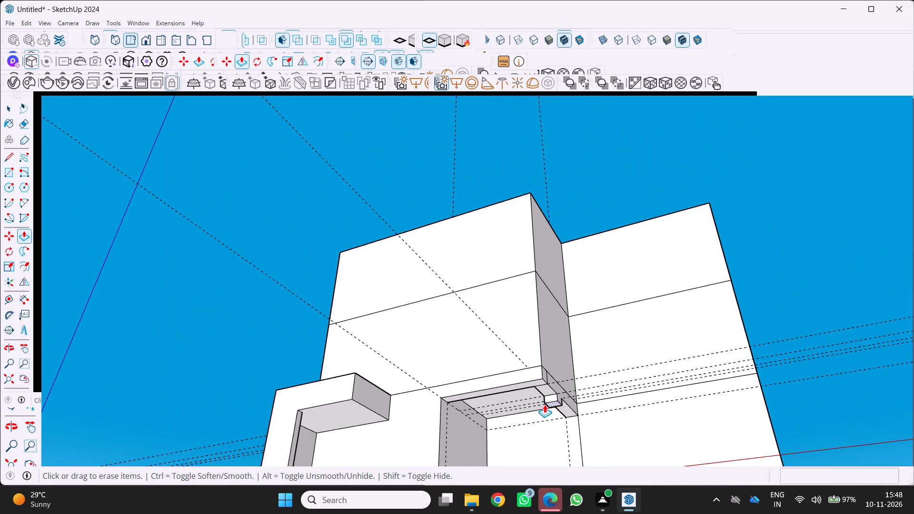
scroll(548, 395, "down", 4)
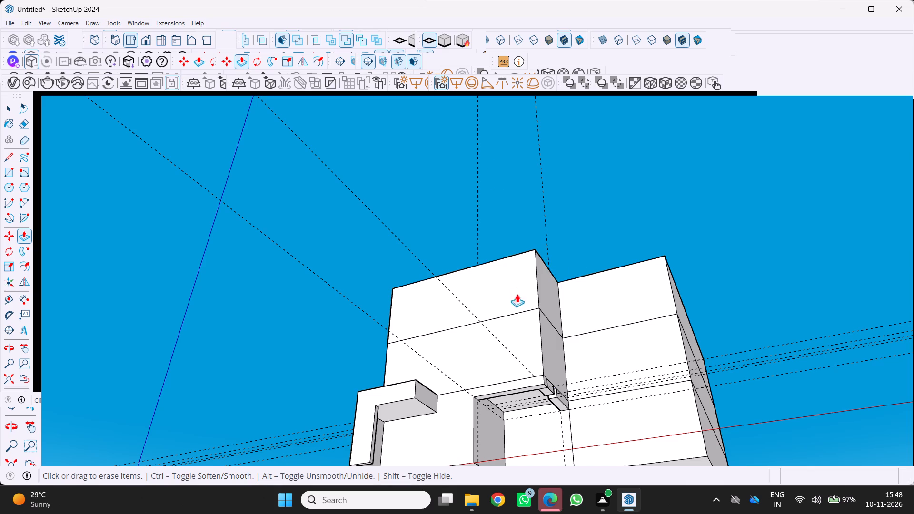
middle_click_drag(507, 313, 508, 322)
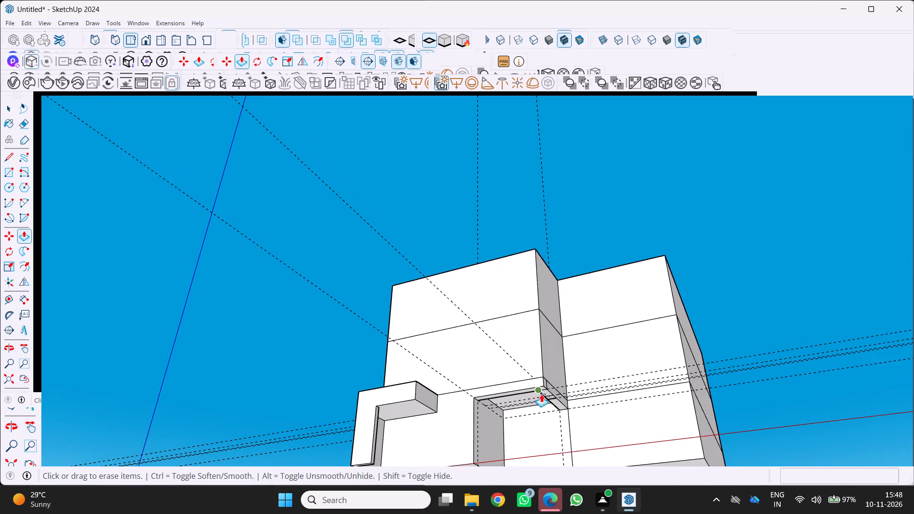
scroll(546, 397, "up", 3)
scroll(556, 415, "down", 5)
middle_click_drag(554, 410, 560, 434)
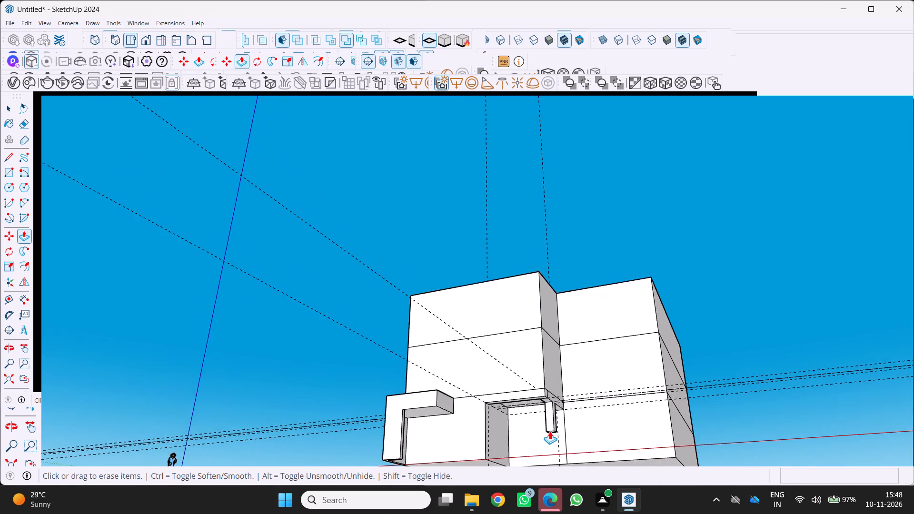
scroll(553, 431, "up", 4)
scroll(550, 419, "down", 9)
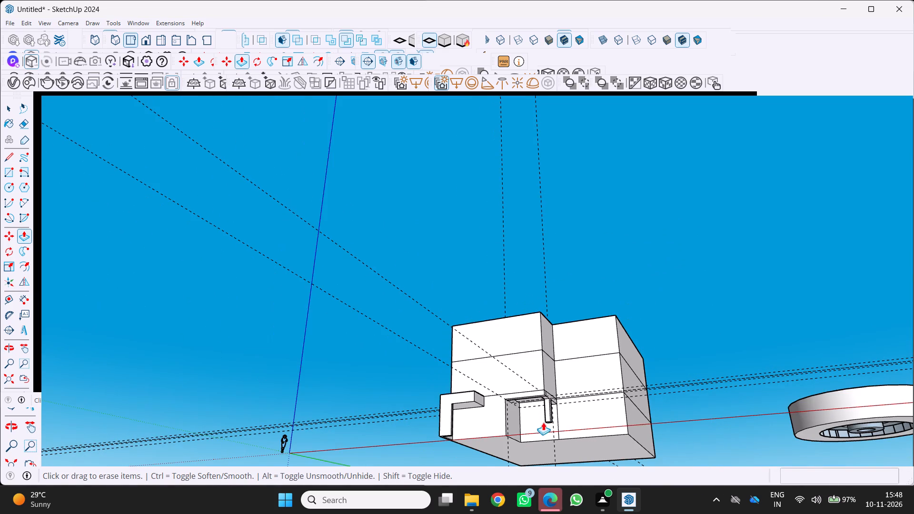
scroll(543, 422, "up", 2)
middle_click_drag(544, 422, 566, 444)
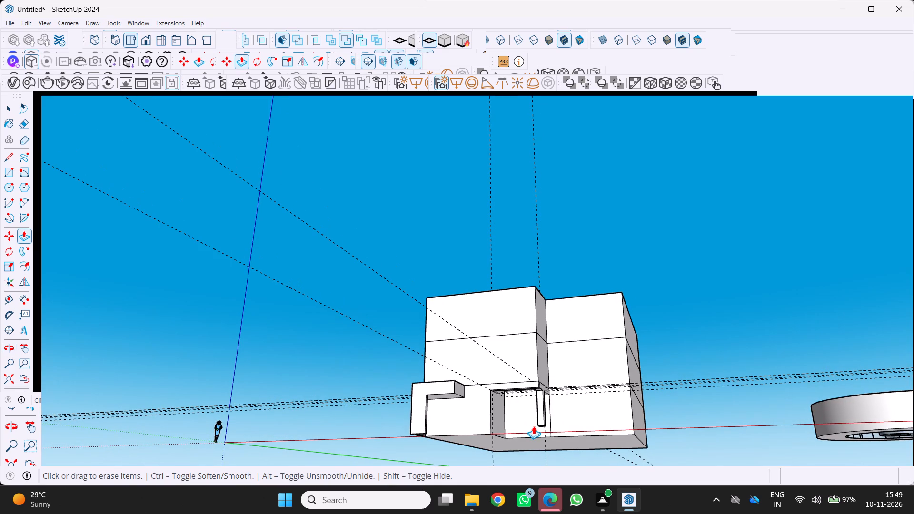
scroll(554, 420, "up", 2)
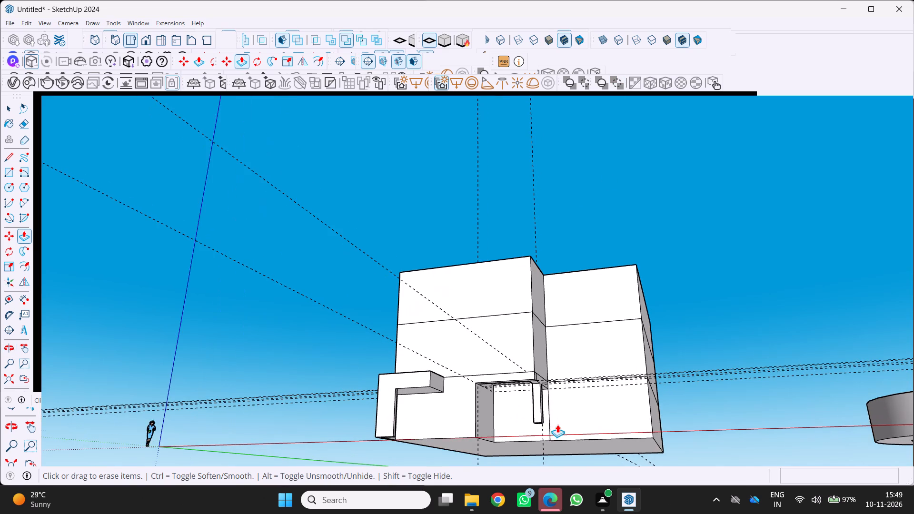
scroll(557, 429, "up", 1)
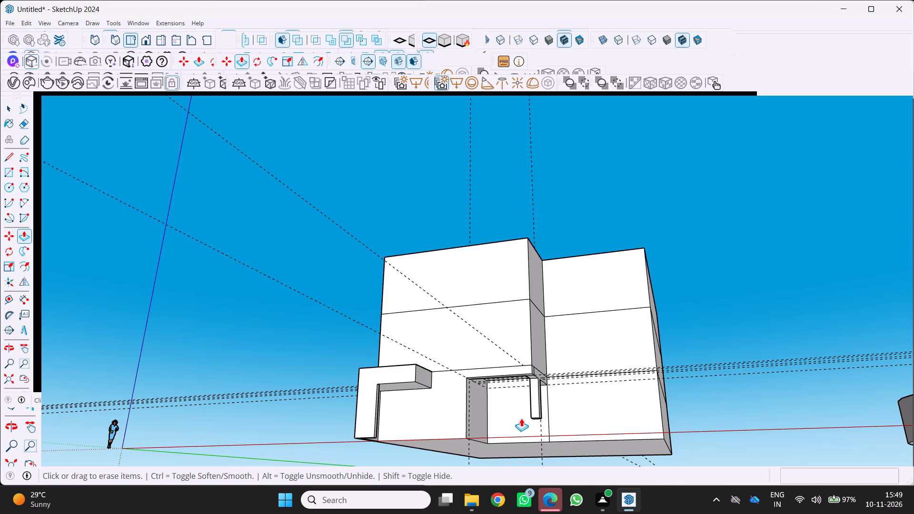
middle_click_drag(529, 440, 537, 370)
scroll(528, 440, "up", 3)
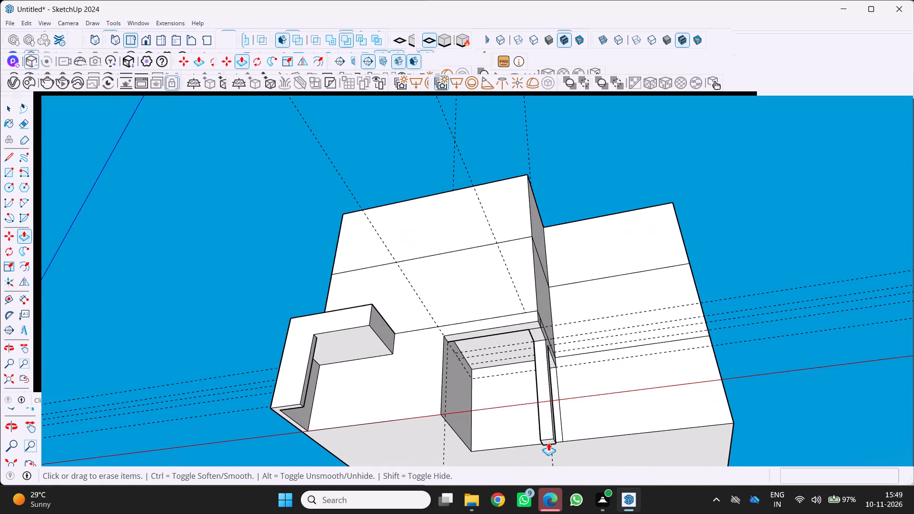
scroll(552, 438, "down", 7)
left_click_drag(566, 437, 560, 437)
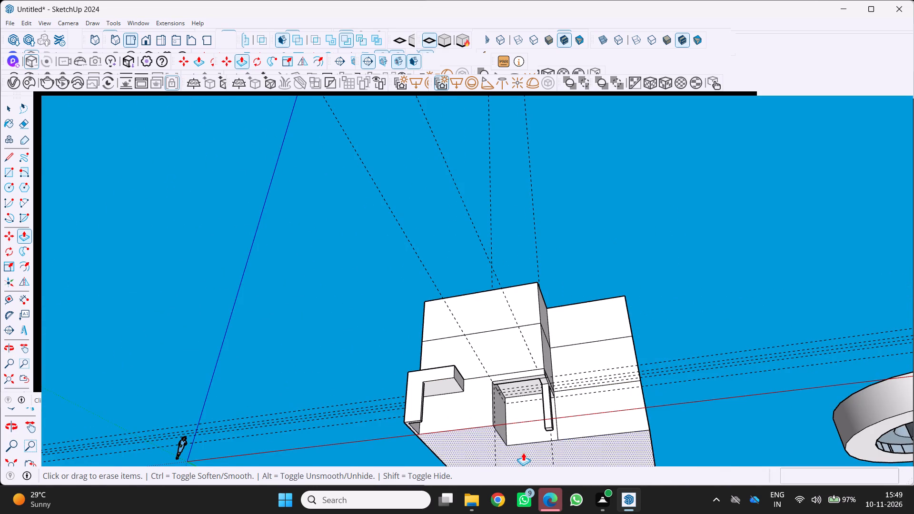
Review the new column beneath the overhang together with the whole block, from below, at eye level and from above.
scroll(523, 453, "down", 5)
middle_click_drag(521, 447, 460, 497)
scroll(547, 424, "up", 1)
scroll(546, 423, "down", 1)
middle_click_drag(545, 428, 504, 495)
scroll(578, 385, "up", 2)
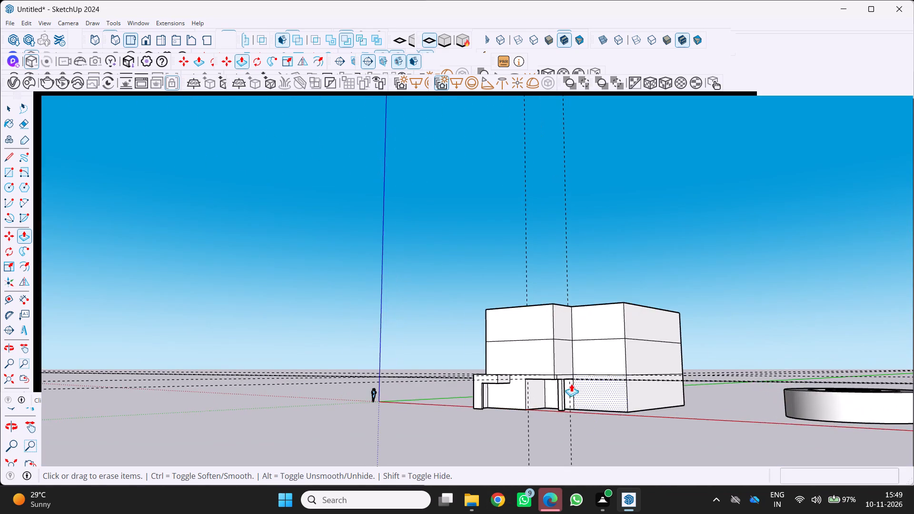
scroll(571, 384, "up", 1)
middle_click_drag(552, 383, 502, 412)
scroll(596, 384, "up", 2)
middle_click_drag(572, 404, 749, 323)
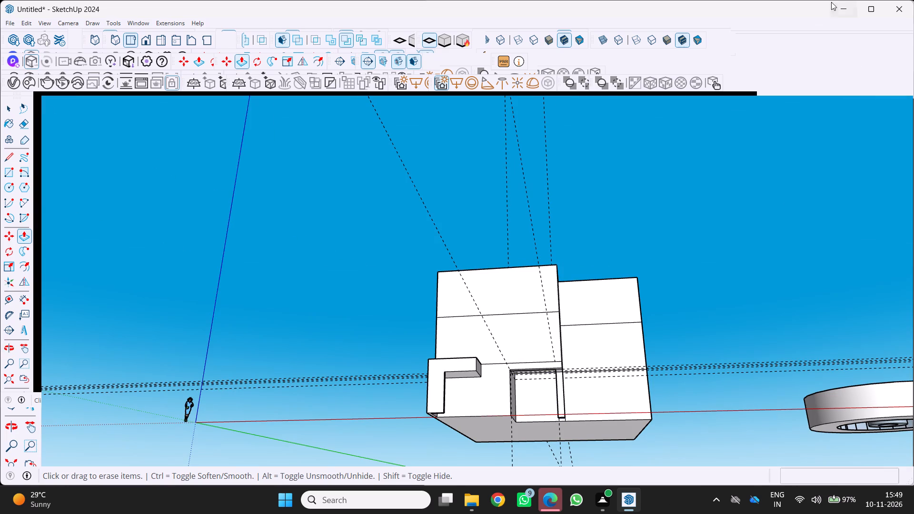
scroll(803, 41, "up", 1)
scroll(603, 99, "down", 1)
middle_click_drag(653, 281, 553, 334)
scroll(556, 347, "up", 4)
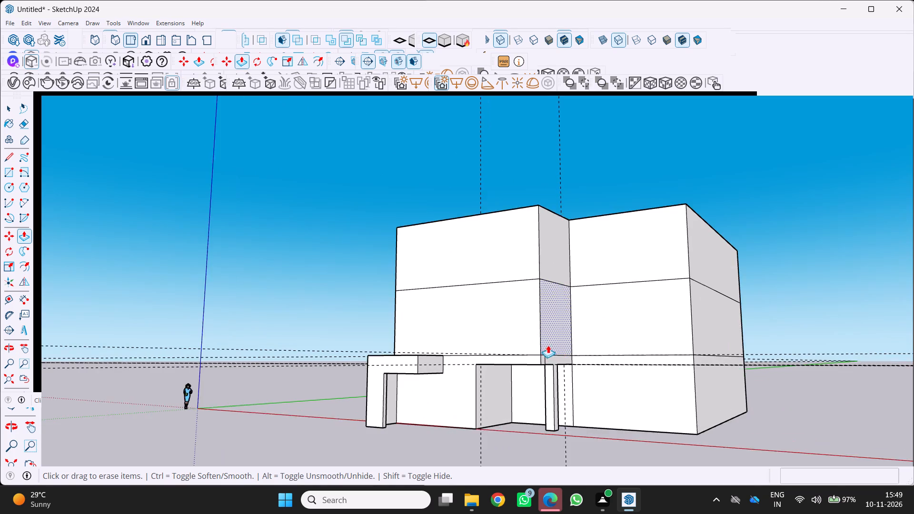
middle_click_drag(537, 336, 486, 305)
scroll(546, 336, "down", 4)
middle_click_drag(544, 339, 488, 405)
scroll(534, 407, "up", 4)
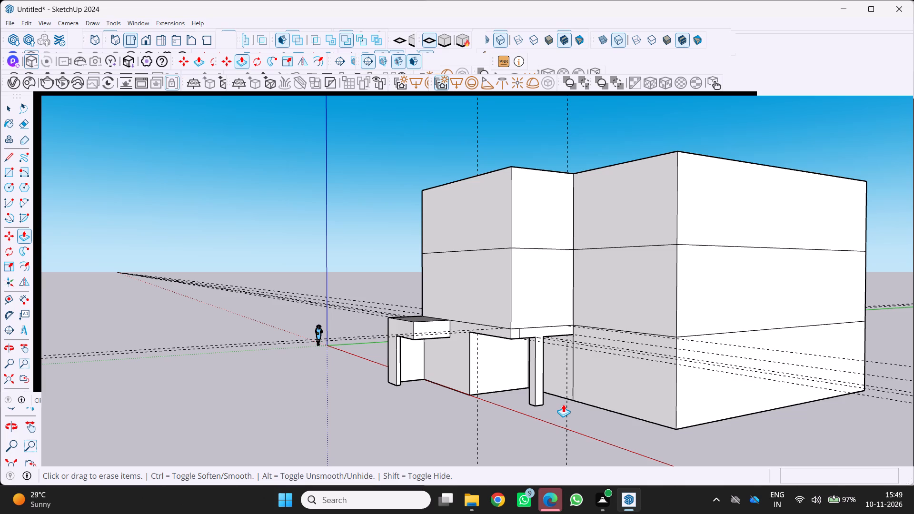
scroll(583, 345, "down", 2)
middle_click_drag(597, 336, 674, 314)
middle_click_drag(596, 354, 612, 376)
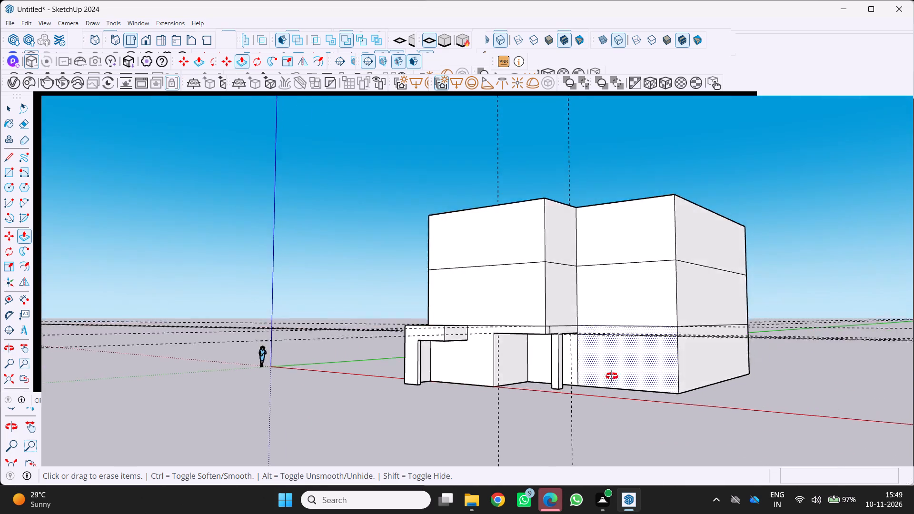
middle_click_drag(612, 376, 607, 404)
scroll(585, 378, "up", 1)
middle_click_drag(588, 380, 609, 448)
scroll(555, 382, "down", 4)
middle_click_drag(556, 381, 646, 335)
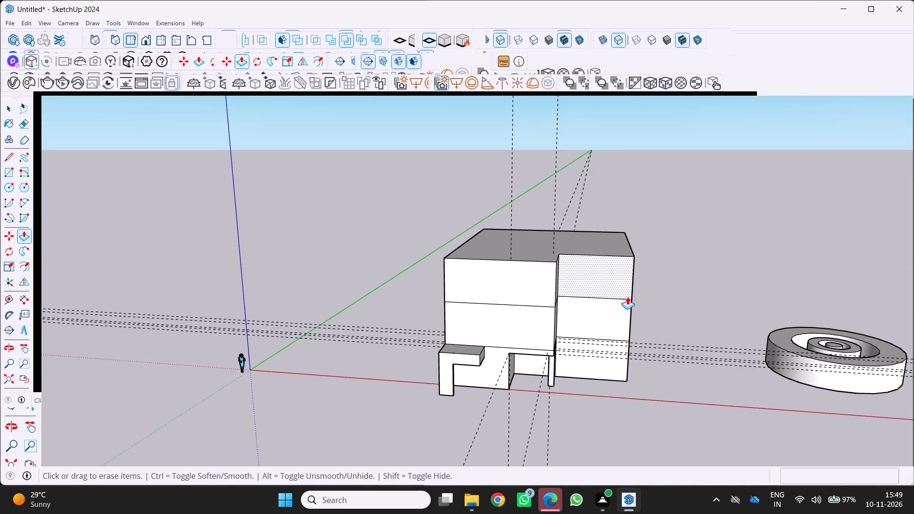
Examine the overhang, its column and the projecting front frame of the block from above, at eye level and from below.
scroll(586, 225, "down", 1)
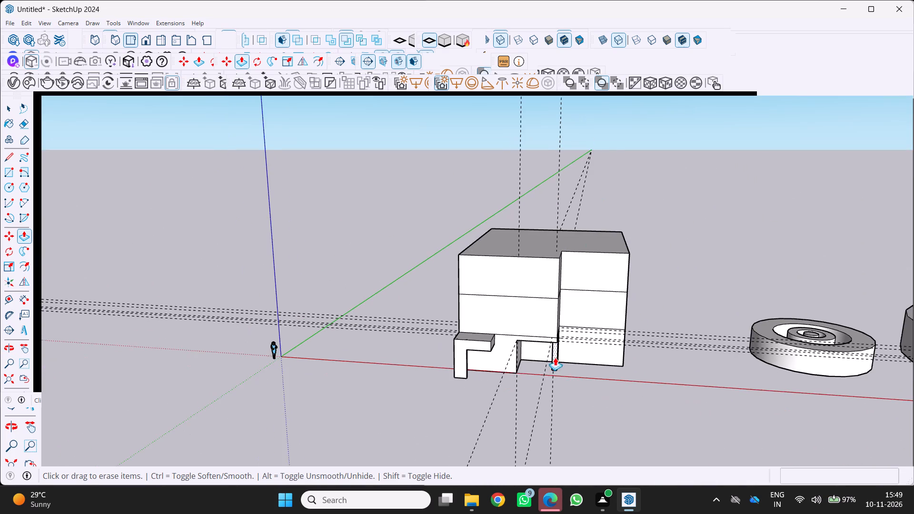
middle_click_drag(538, 376, 493, 394)
scroll(511, 386, "up", 3)
scroll(543, 353, "up", 4)
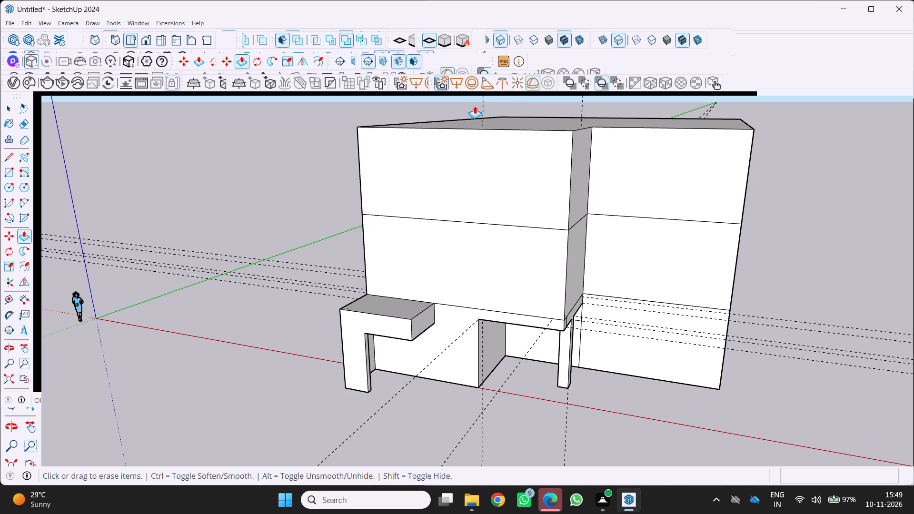
scroll(572, 153, "down", 2)
middle_click_drag(558, 280, 489, 197)
scroll(561, 356, "up", 2)
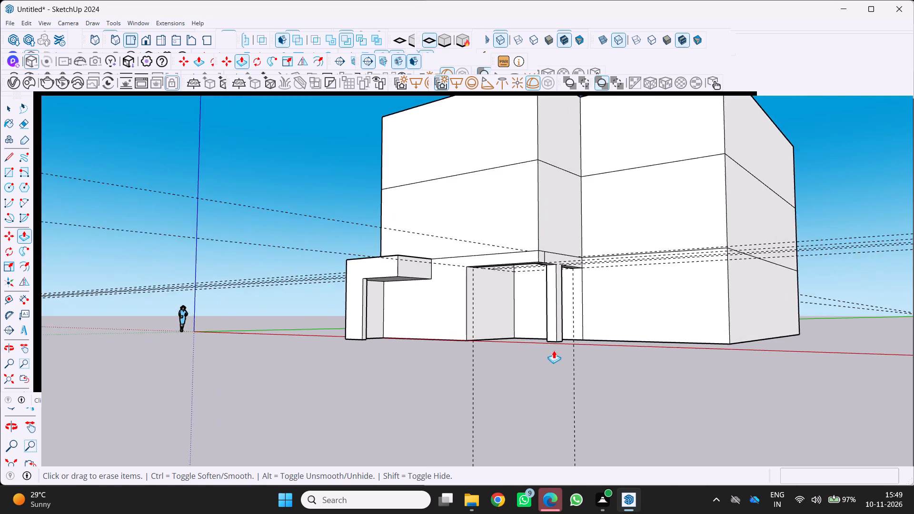
scroll(554, 350, "up", 2)
scroll(535, 293, "up", 1)
middle_click_drag(537, 276, 549, 246)
scroll(554, 360, "up", 1)
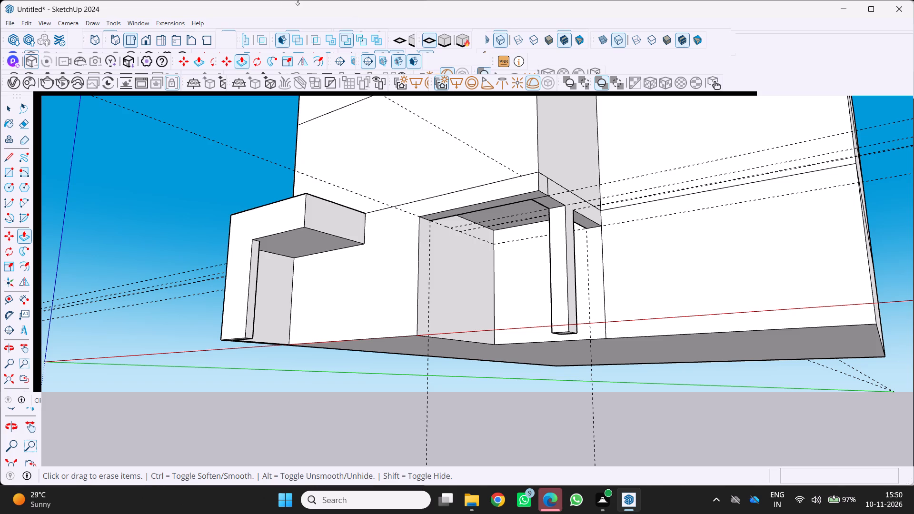
scroll(496, 362, "down", 5)
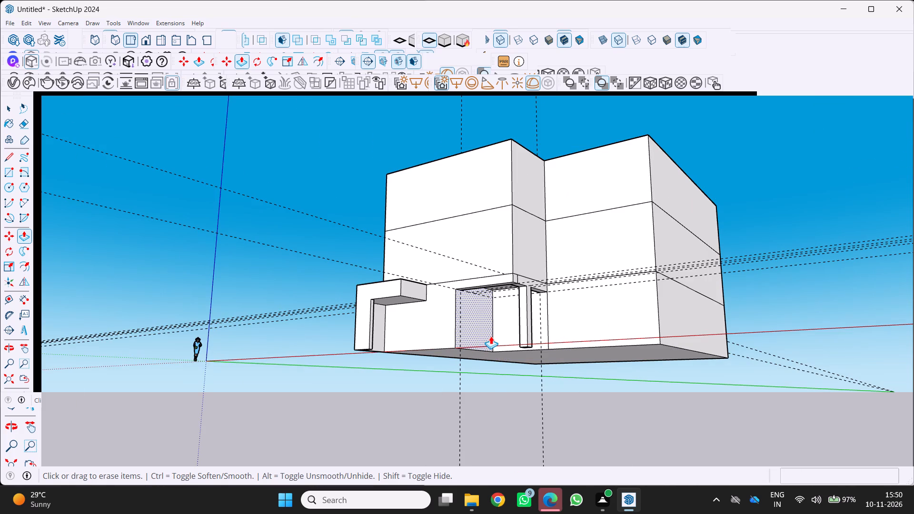
middle_click_drag(504, 363, 547, 448)
scroll(541, 413, "up", 4)
middle_click_drag(537, 411, 528, 453)
scroll(525, 346, "up", 3)
middle_click_drag(560, 348, 512, 402)
scroll(504, 403, "down", 2)
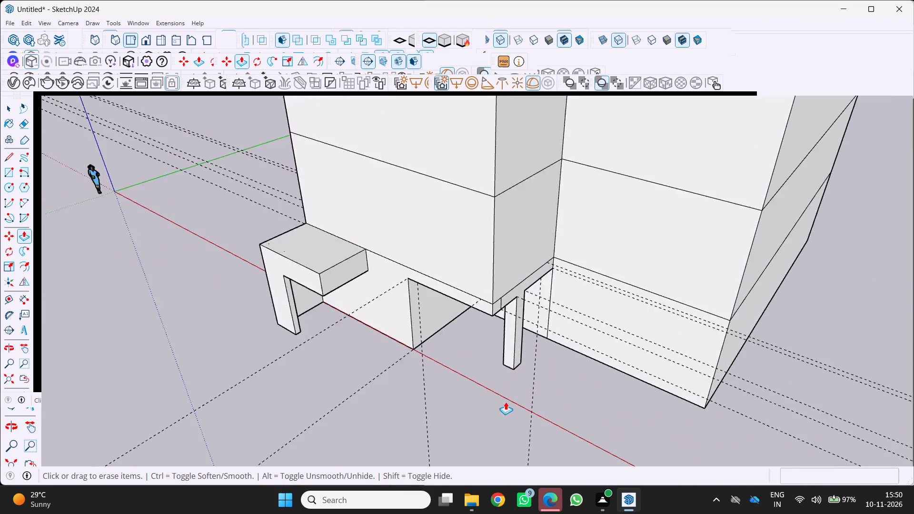
scroll(506, 402, "down", 3)
middle_click_drag(514, 398, 653, 318)
scroll(573, 363, "up", 1)
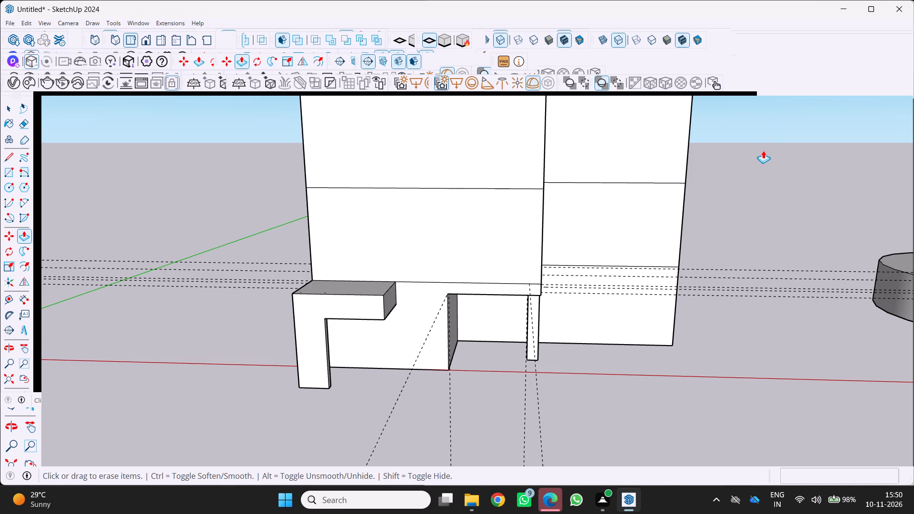
Inspect the column and the recessed ground-floor corner from the side and below, and compare them with the whole massing.
scroll(670, 204, "down", 1)
middle_click_drag(500, 303, 406, 292)
scroll(476, 310, "up", 1)
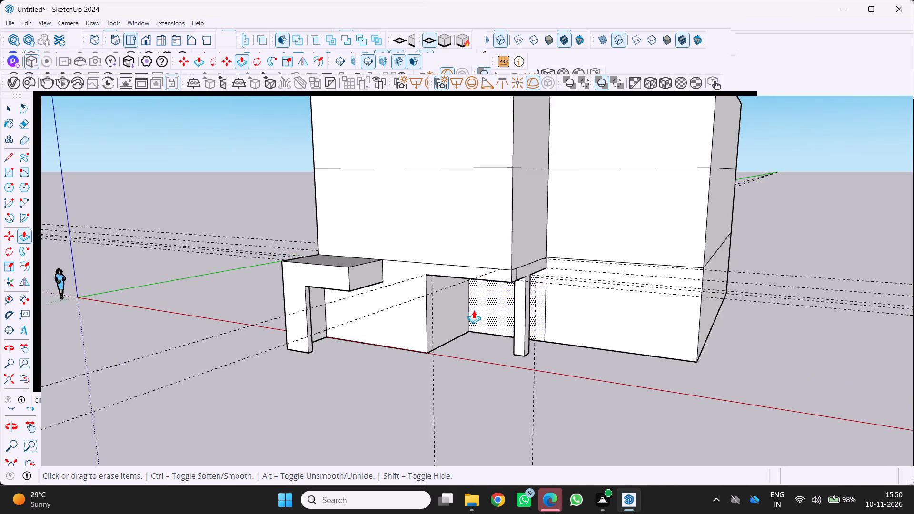
middle_click_drag(474, 310, 353, 287)
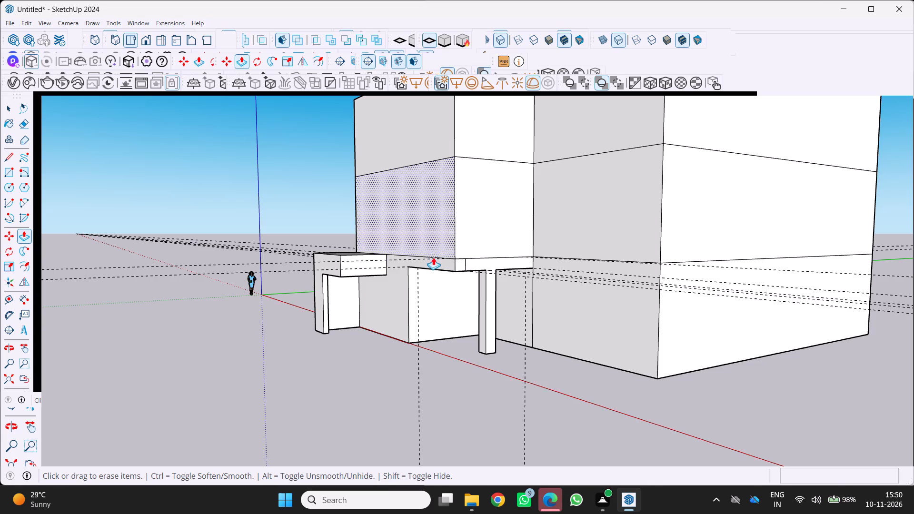
middle_click_drag(467, 301, 568, 260)
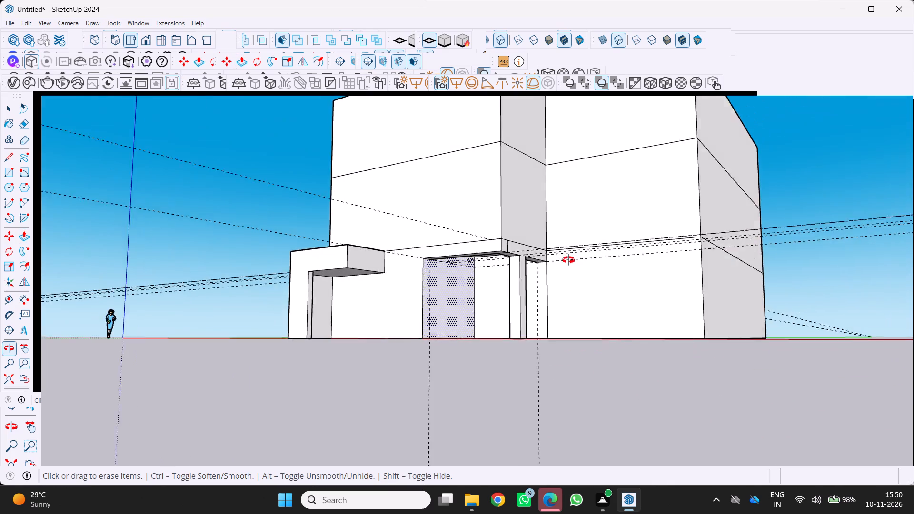
middle_click_drag(568, 260, 569, 260)
middle_click_drag(497, 300, 454, 233)
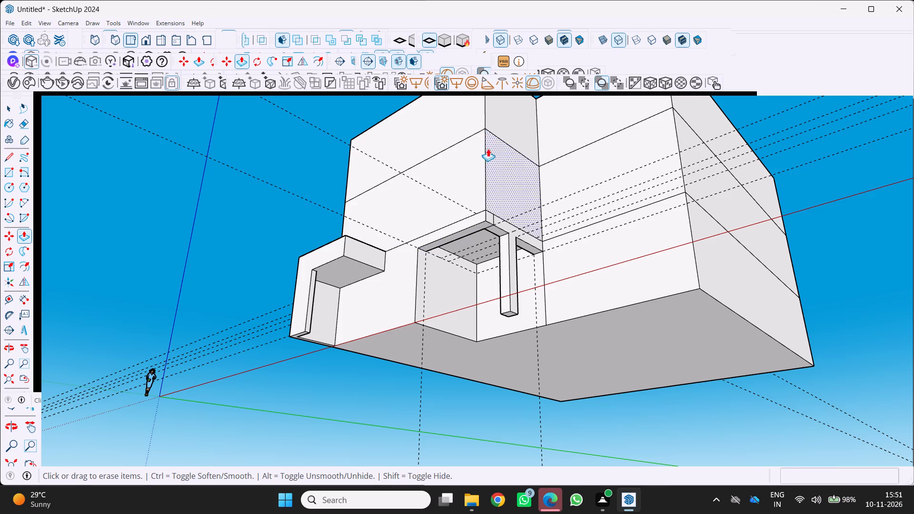
middle_click_drag(483, 227, 505, 271)
middle_click_drag(488, 273, 494, 307)
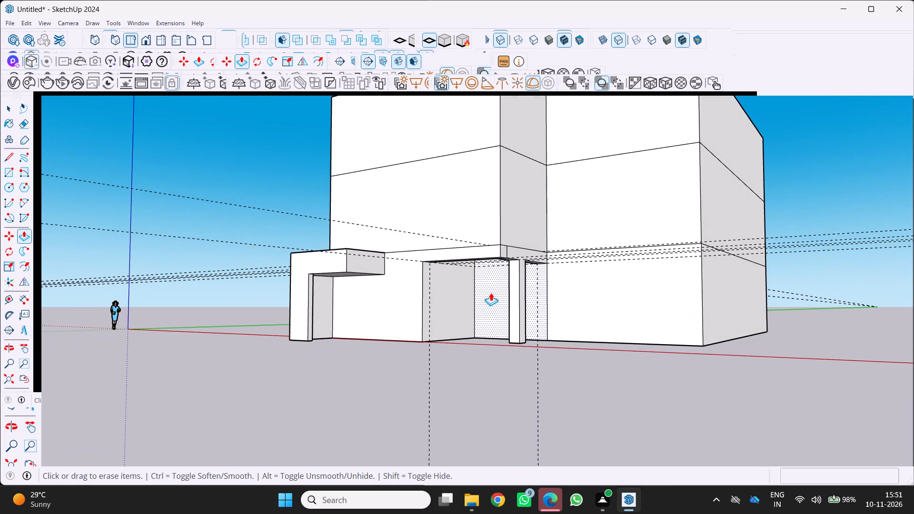
middle_click_drag(499, 292, 403, 319)
scroll(402, 319, "up", 1)
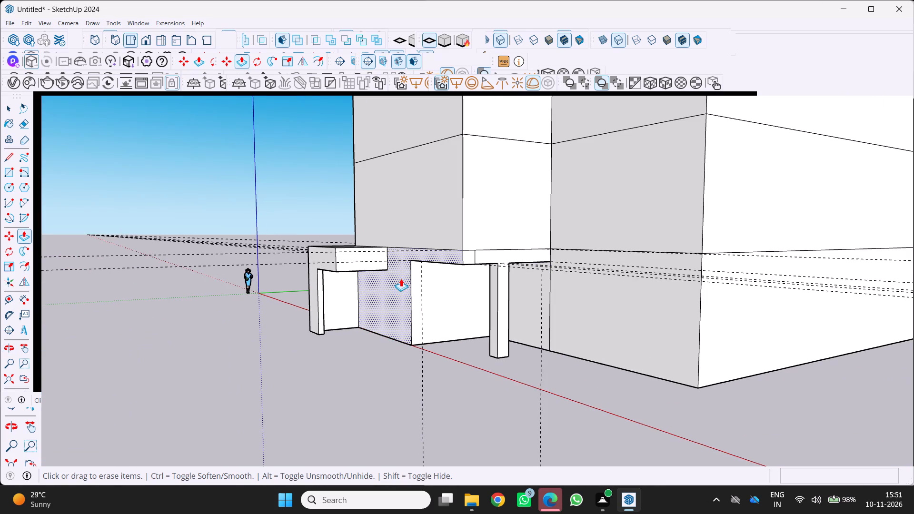
middle_click_drag(407, 282, 373, 303)
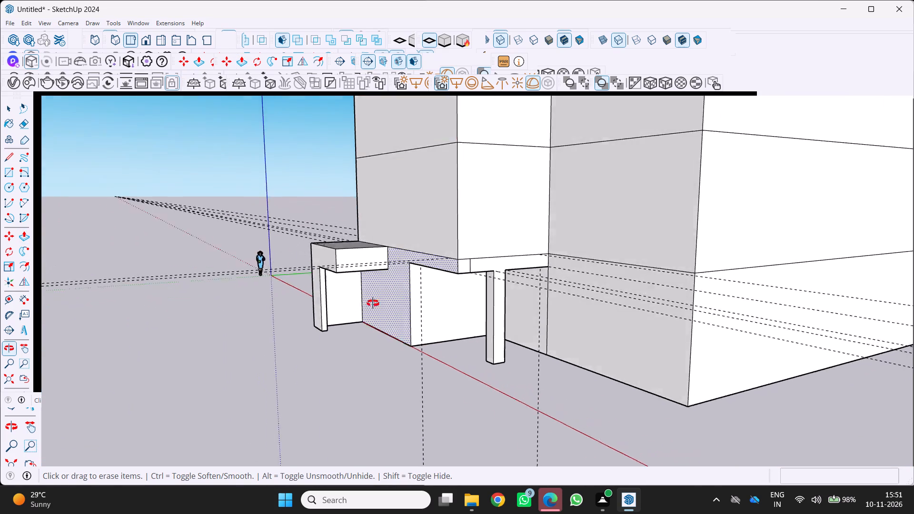
middle_click_drag(373, 303, 362, 309)
scroll(381, 295, "down", 5)
middle_click_drag(381, 302, 576, 253)
middle_click_drag(461, 318, 417, 378)
scroll(520, 304, "down", 6)
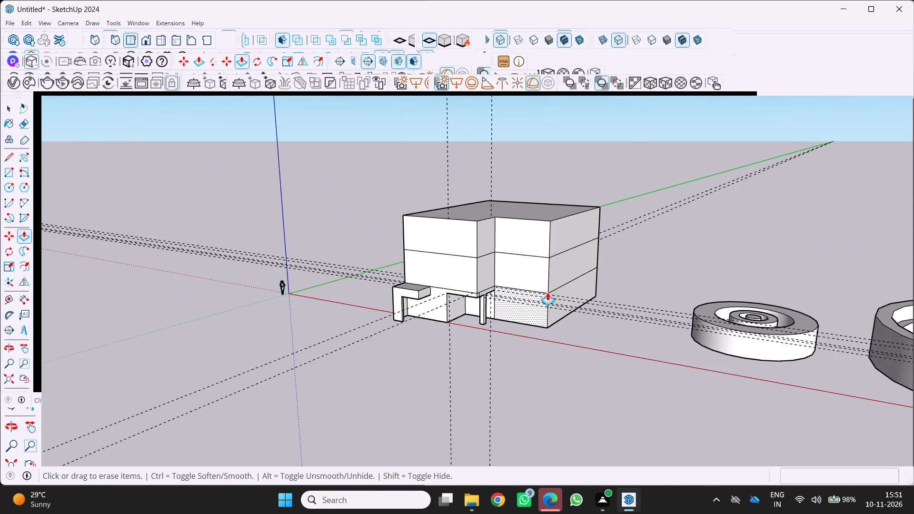
Push/Pull the outer ring of the stepped round form nearest the block upward, making its outer wall taller.
middle_click_drag(725, 286, 687, 349)
scroll(753, 312, "up", 2)
key("p")
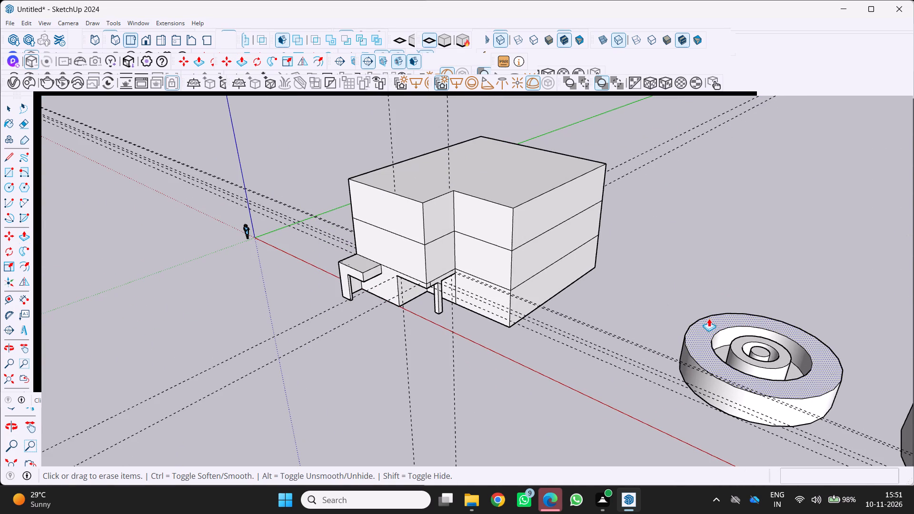
left_click_drag(699, 327, 725, 290)
Draw two lines across the raised ring's top face, from one shared inner-edge point to two outer-edge points, outlining a triangle.
scroll(740, 308, "down", 2)
middle_click_drag(777, 305, 836, 318)
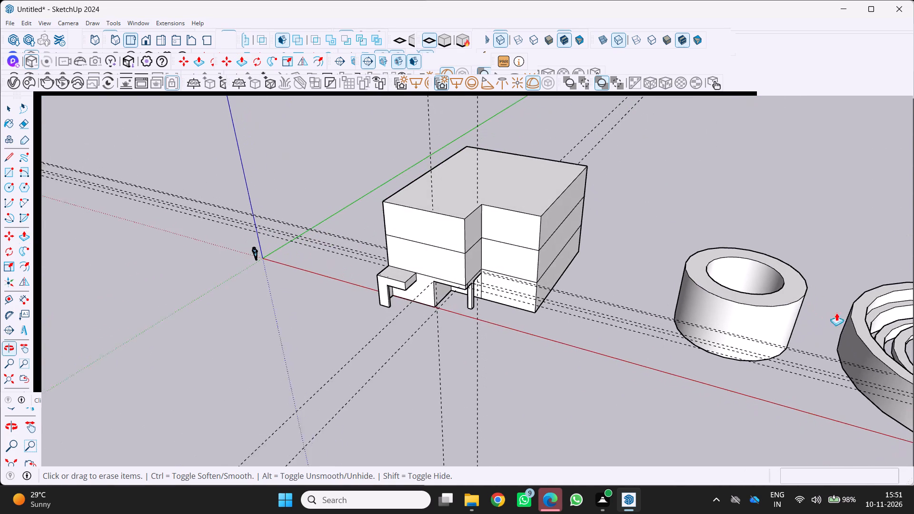
key("l")
scroll(768, 307, "up", 2)
middle_click_drag(737, 299, 707, 335)
scroll(704, 329, "up", 1)
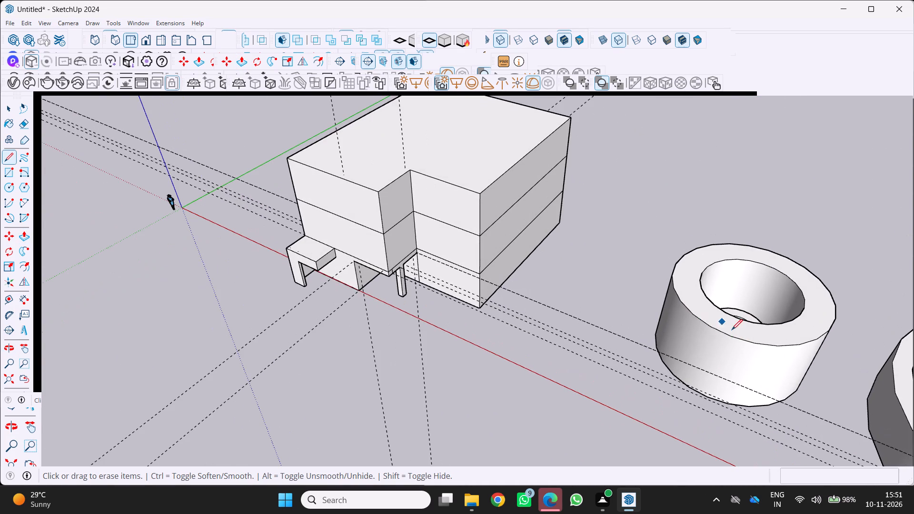
left_click_drag(729, 316, 718, 319)
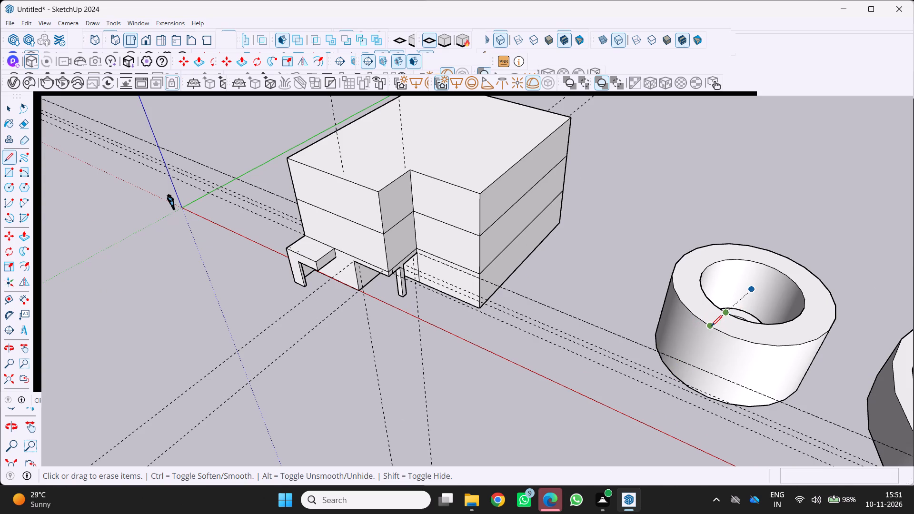
left_click(711, 326)
key("space")
middle_click_drag(765, 331, 713, 350)
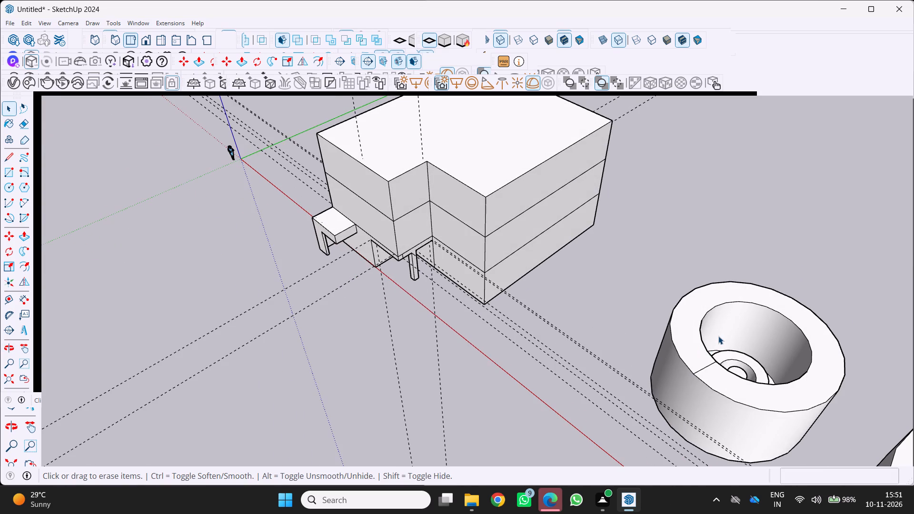
key("l")
left_click(720, 365)
left_click_drag(711, 390, 730, 383)
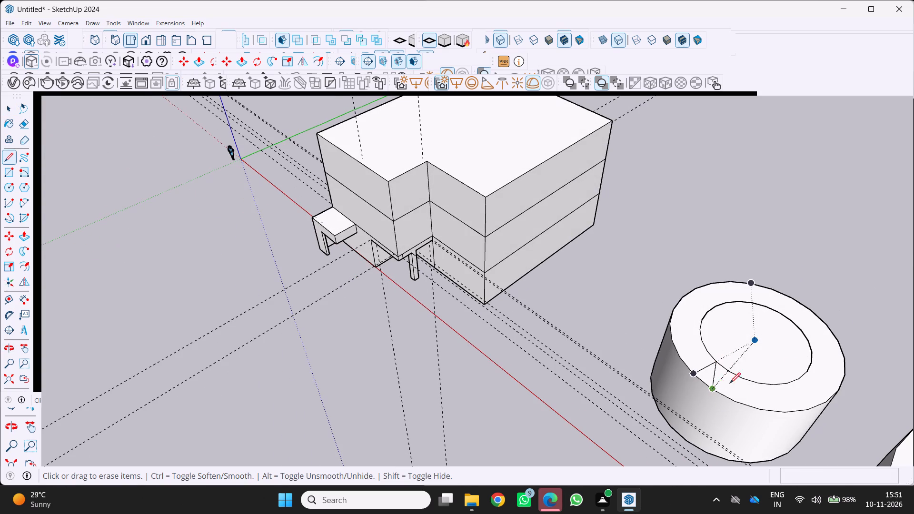
left_click_drag(730, 383, 770, 373)
key("space")
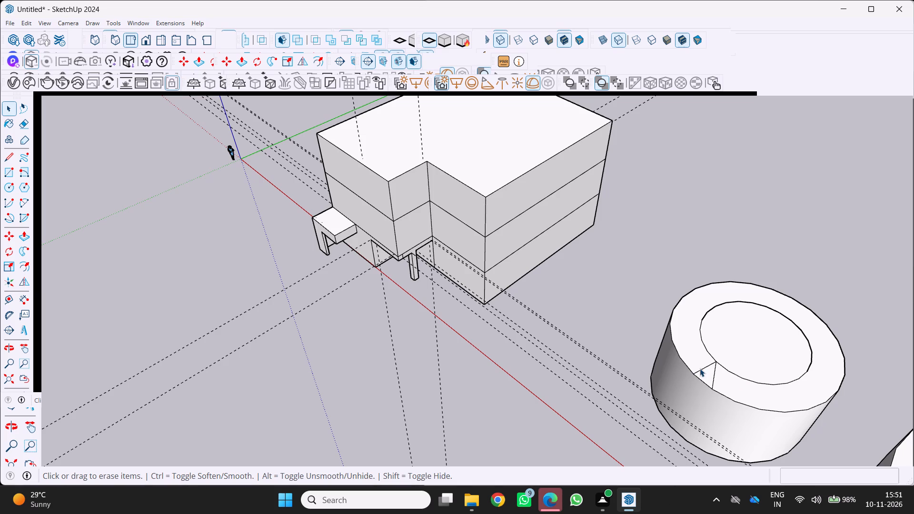
Continue the zigzag on the ring's top face with a line to the inner edge and another back to the outer edge.
scroll(615, 415, "down", 2)
scroll(711, 348, "down", 4)
scroll(698, 403, "up", 5)
middle_click_drag(695, 395, 700, 396)
scroll(700, 396, "up", 1)
key("l")
scroll(702, 370, "up", 3)
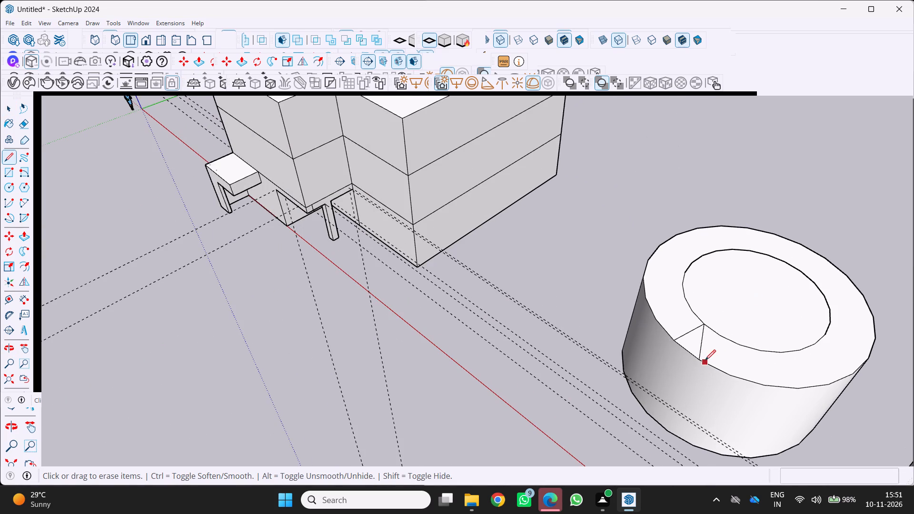
left_click(699, 360)
left_click(727, 344)
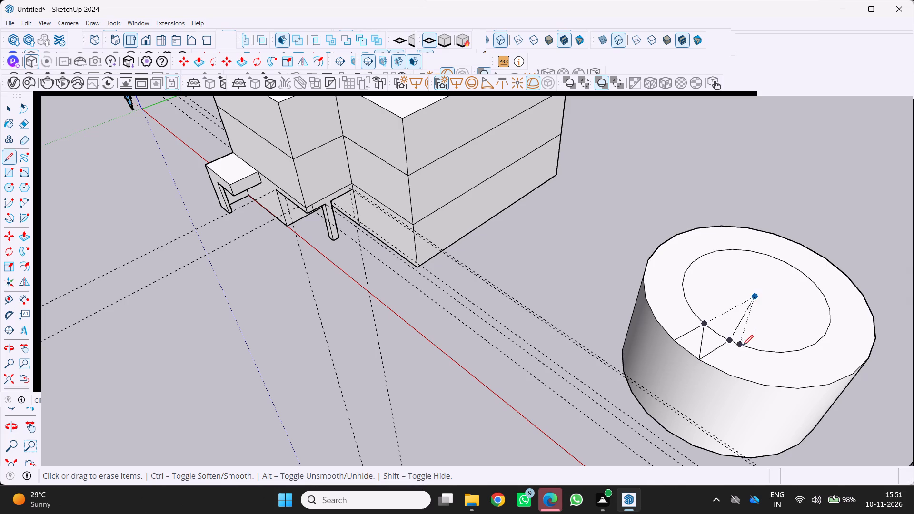
left_click(731, 342)
left_click_drag(730, 375, 738, 369)
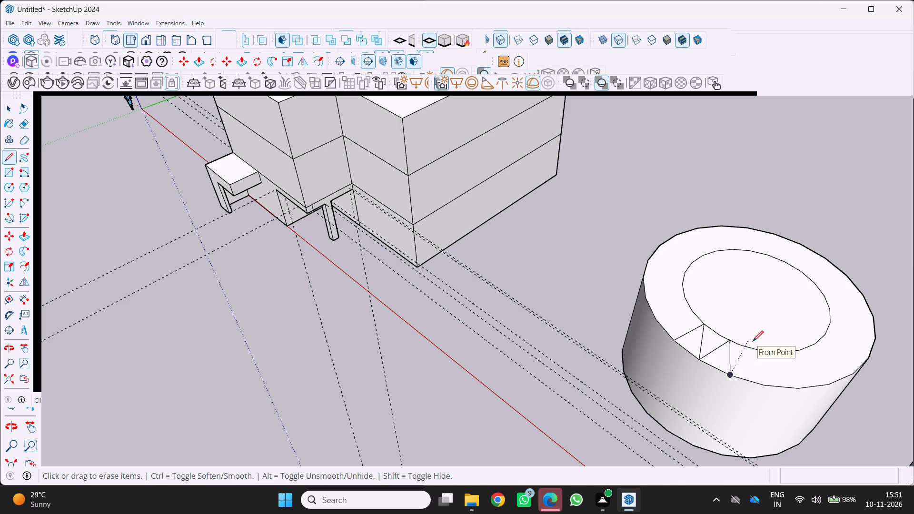
Continue the zigzag on the ring's top face with a line between its last outer-edge point and the inner edge, and another to the outer edge.
scroll(739, 367, "up", 2)
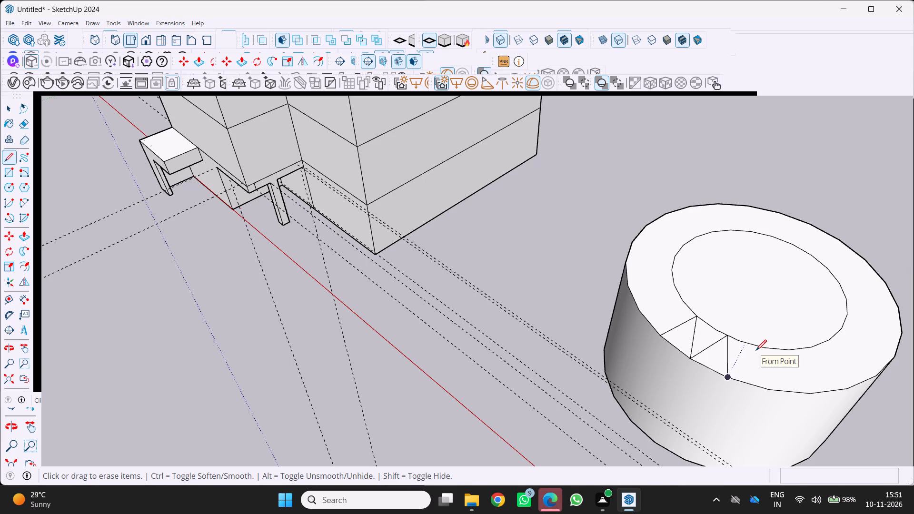
scroll(773, 352, "up", 1)
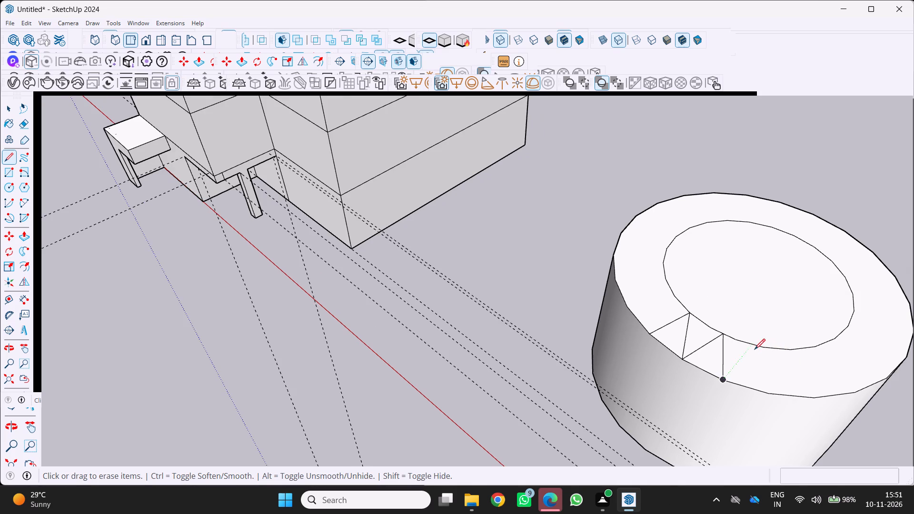
left_click(754, 346)
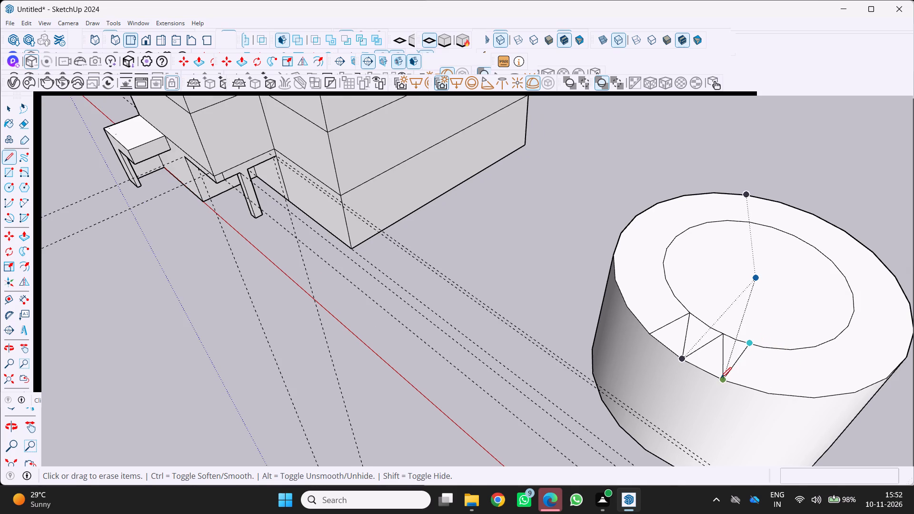
left_click(722, 382)
left_click(748, 349)
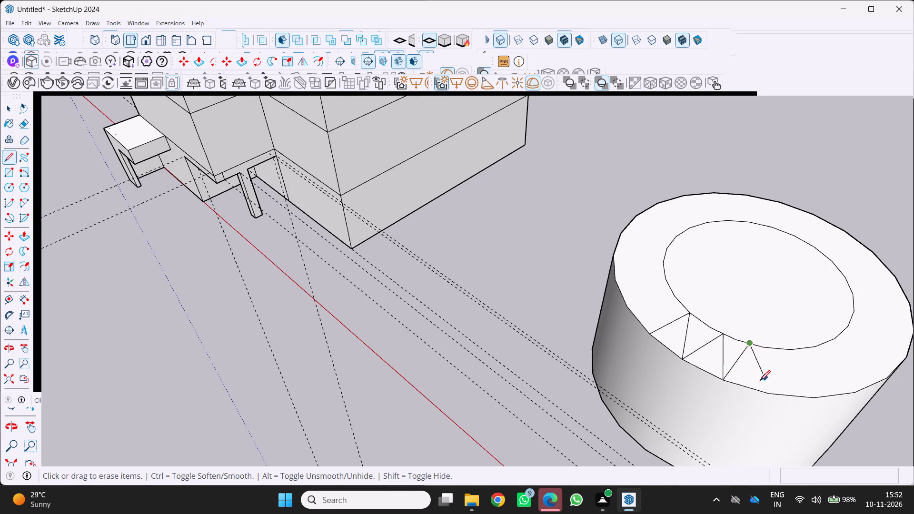
left_click(755, 387)
Add another pair of zigzag lines on the ring's top face, linking the last outer-edge point, the inner edge and a further outer-edge point.
scroll(807, 354, "down", 4)
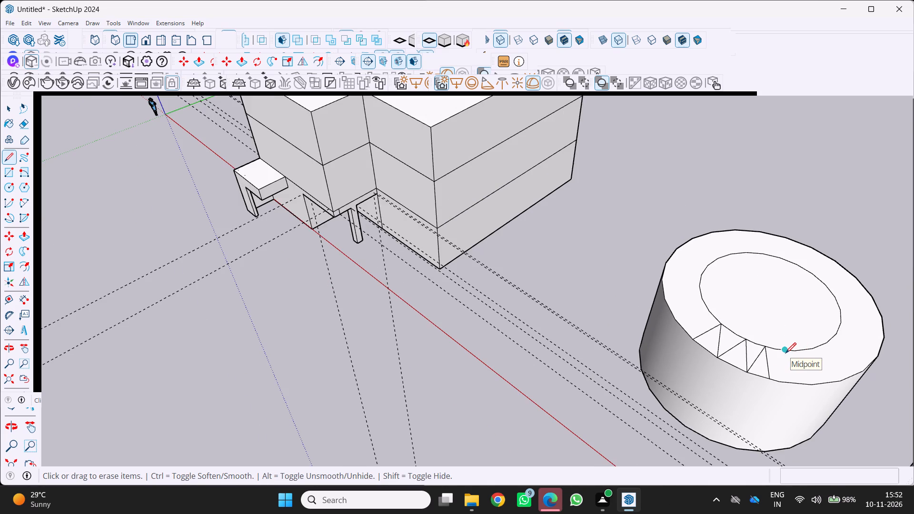
scroll(746, 211, "down", 1)
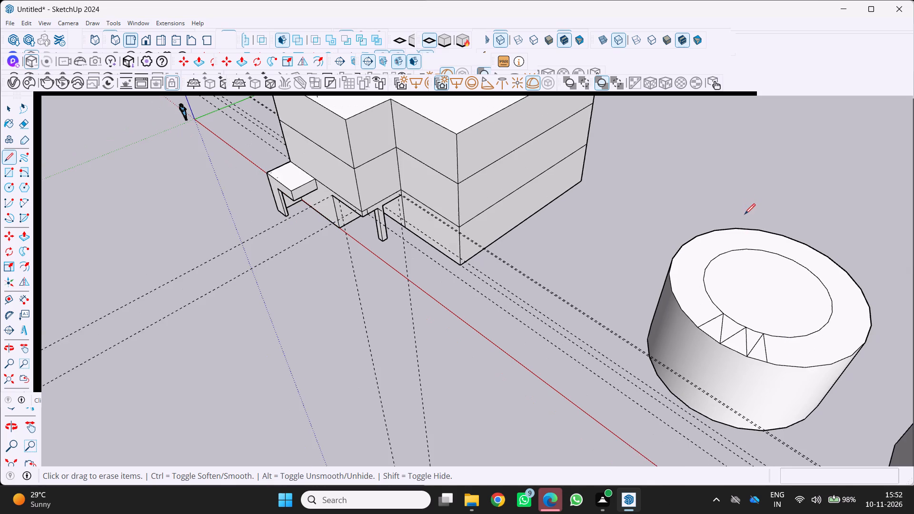
middle_click_drag(736, 221, 724, 235)
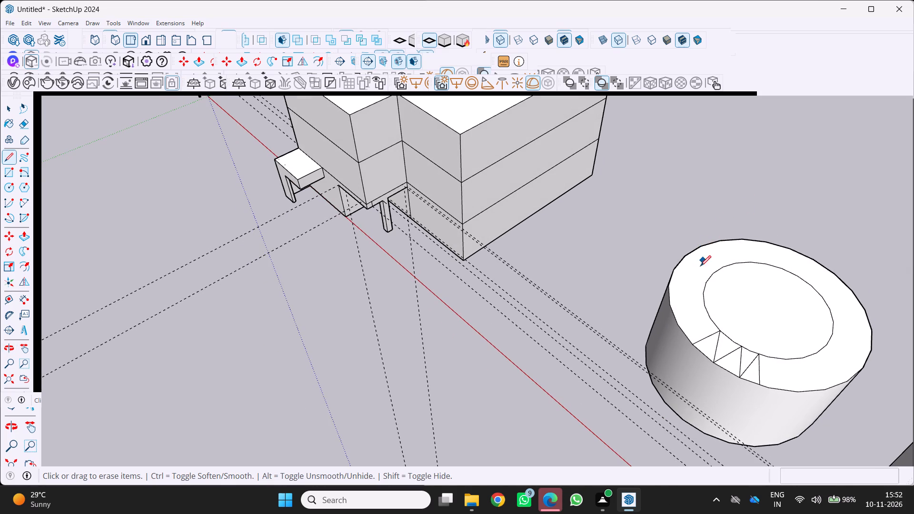
scroll(731, 344, "down", 5)
scroll(772, 338, "up", 6)
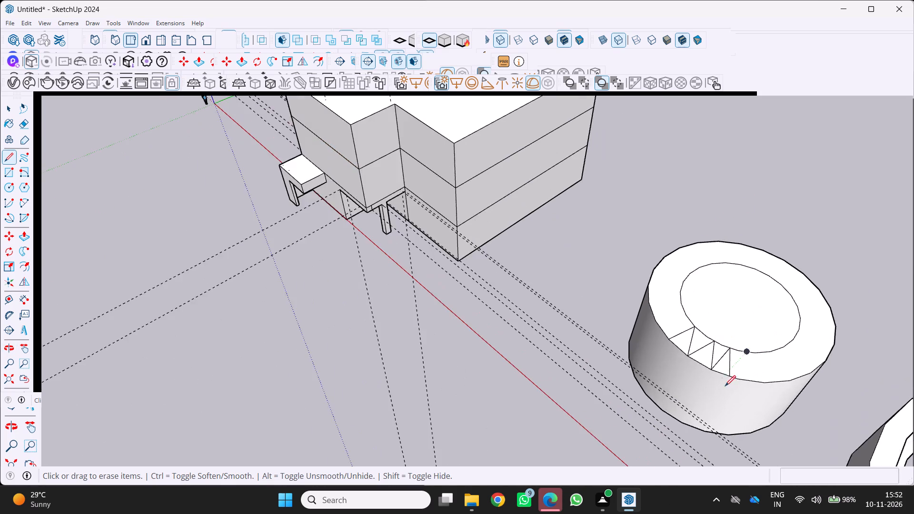
scroll(725, 386, "up", 6)
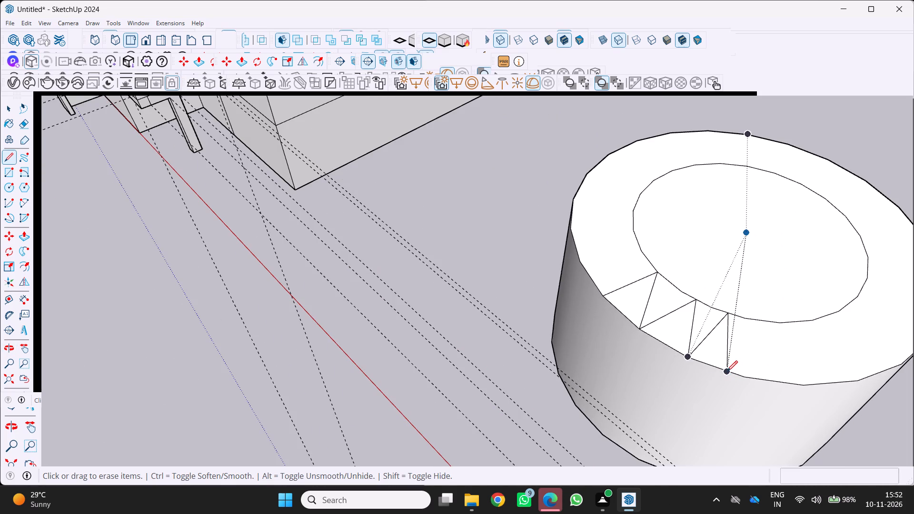
left_click(727, 371)
left_click(763, 321)
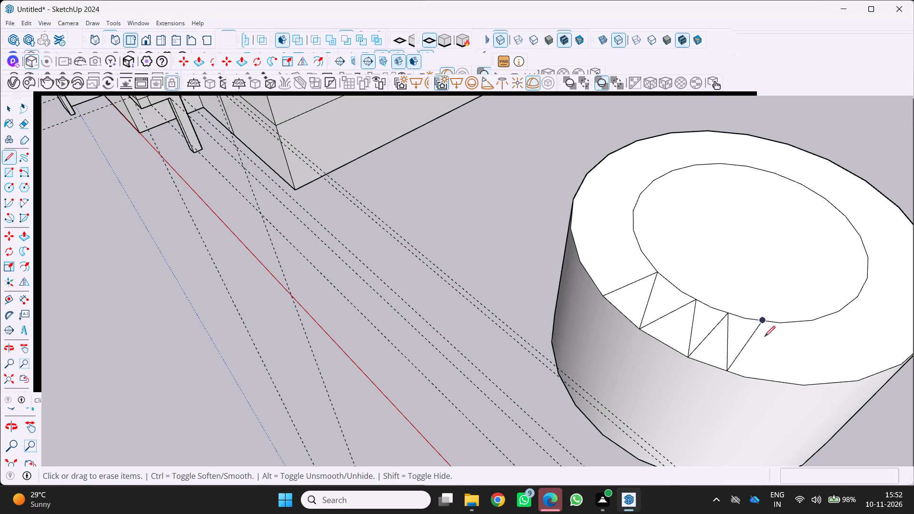
scroll(765, 336, "down", 4)
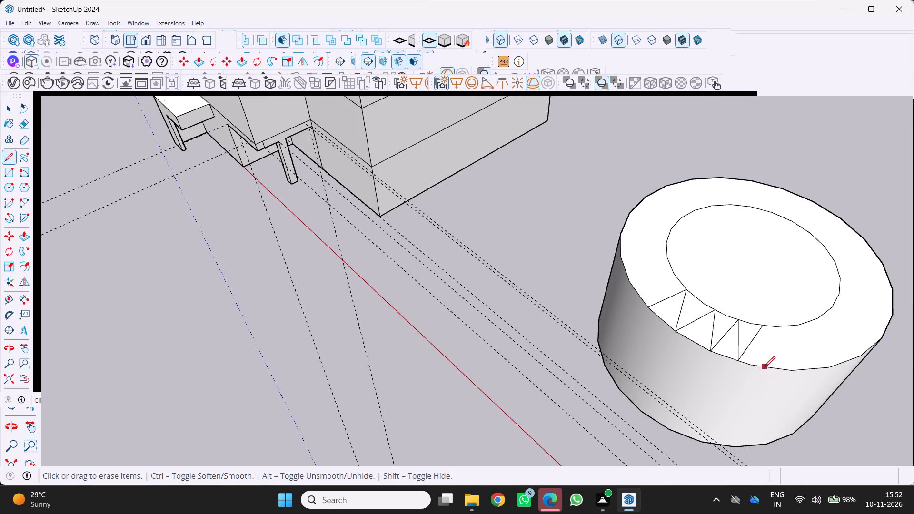
left_click(768, 367)
left_click(764, 328)
Draw two more zigzag lines from the pattern's last outer-edge point, meeting at the inner edge and ending further along the outer edge.
scroll(775, 359, "up", 2)
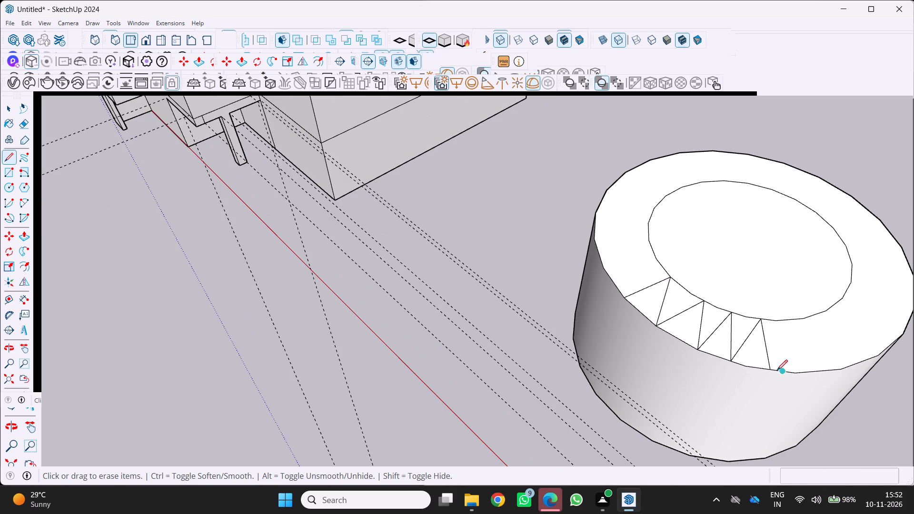
left_click(772, 370)
left_click(789, 317)
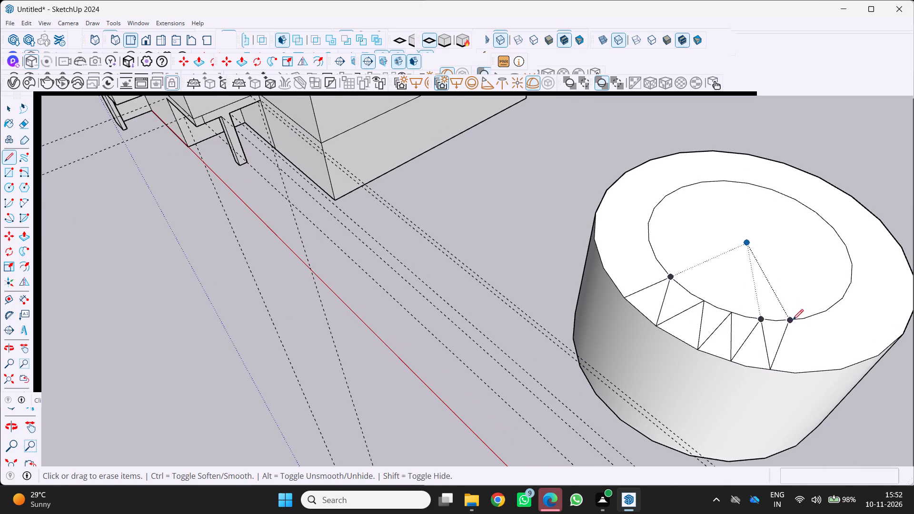
scroll(792, 336, "down", 5)
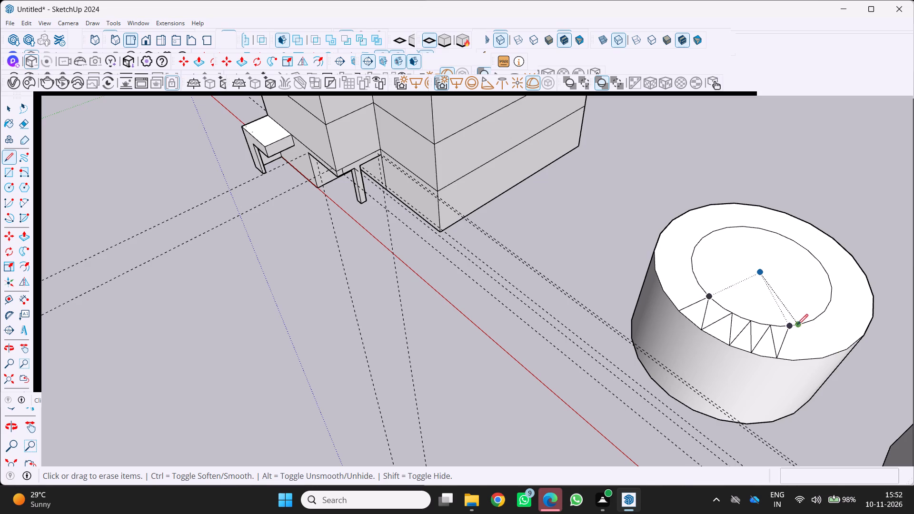
scroll(775, 332, "down", 4)
scroll(799, 360, "up", 2)
middle_click_drag(797, 360, 730, 340)
scroll(752, 341, "down", 5)
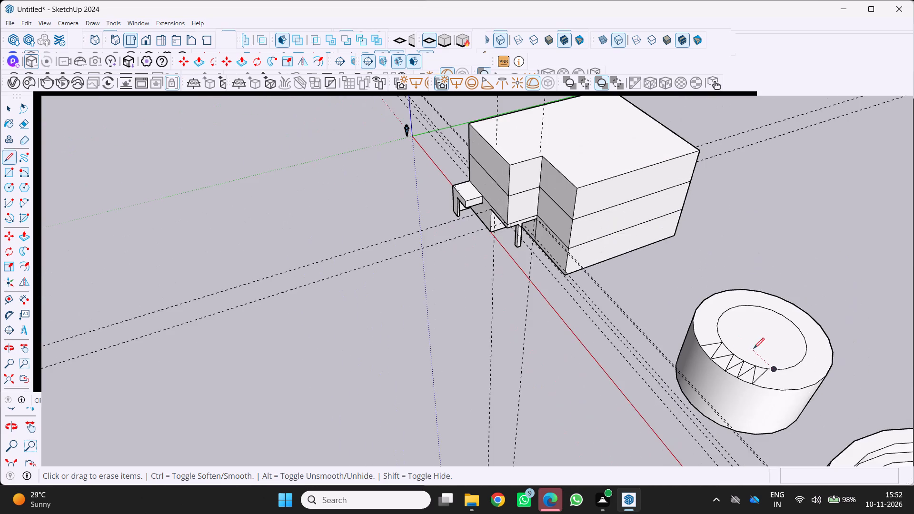
scroll(784, 391, "up", 4)
left_click_drag(771, 392, 768, 384)
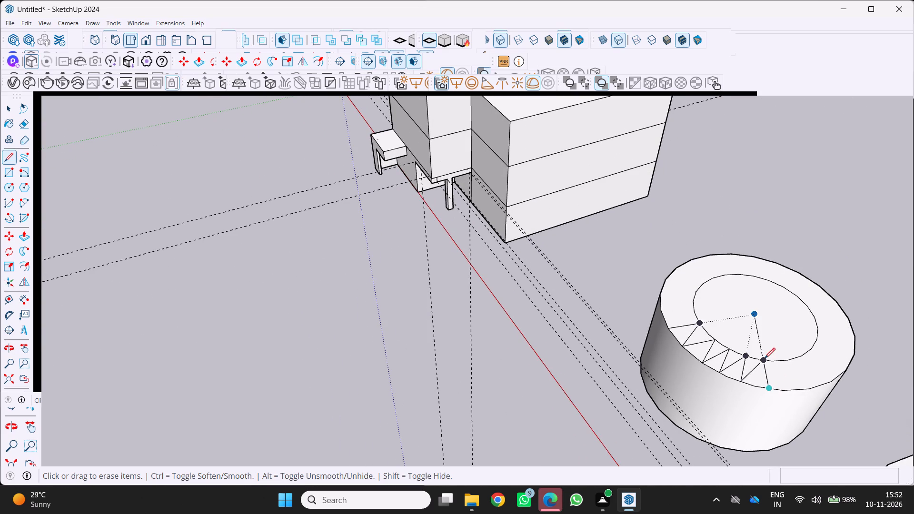
left_click(765, 358)
Extend the rim zigzag by one more triangle, drawing a line to the inner edge and one between that point and the outer edge.
scroll(765, 383, "down", 1)
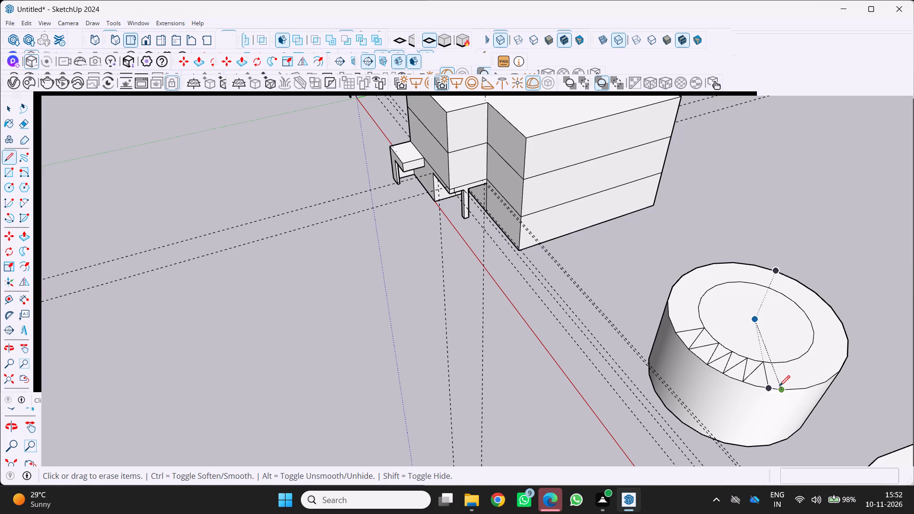
scroll(759, 377, "up", 2)
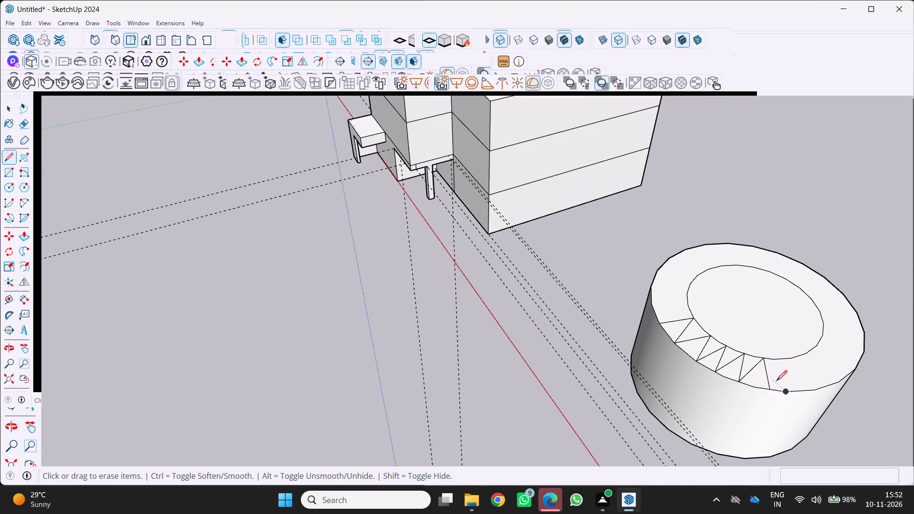
left_click_drag(771, 386, 773, 381)
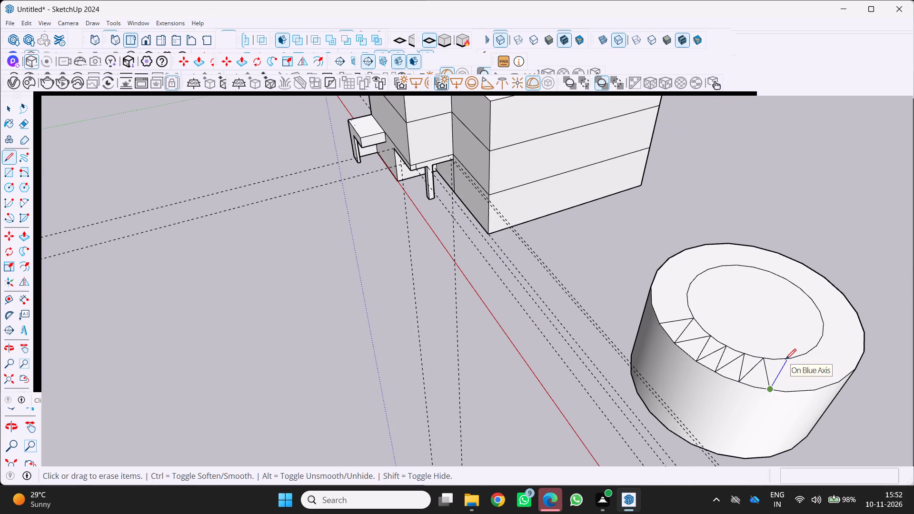
left_click(788, 356)
scroll(797, 361, "down", 6)
scroll(810, 385, "up", 4)
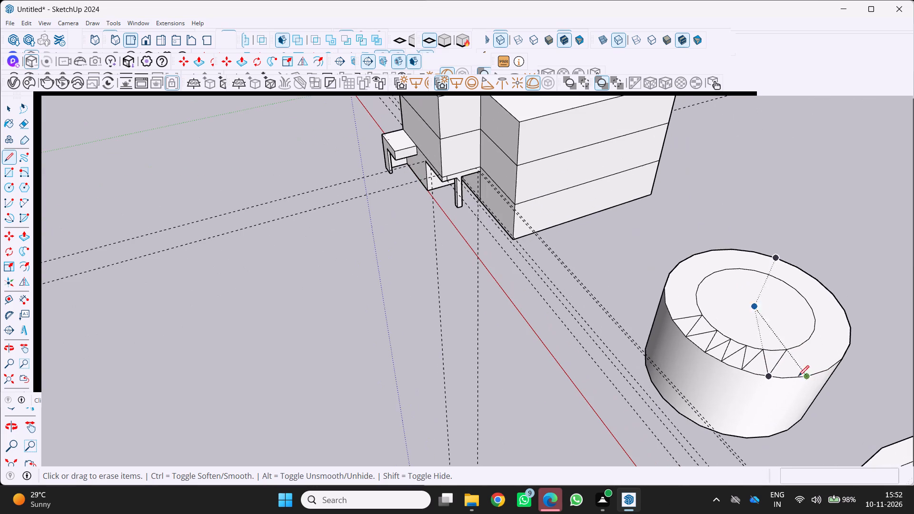
left_click(799, 378)
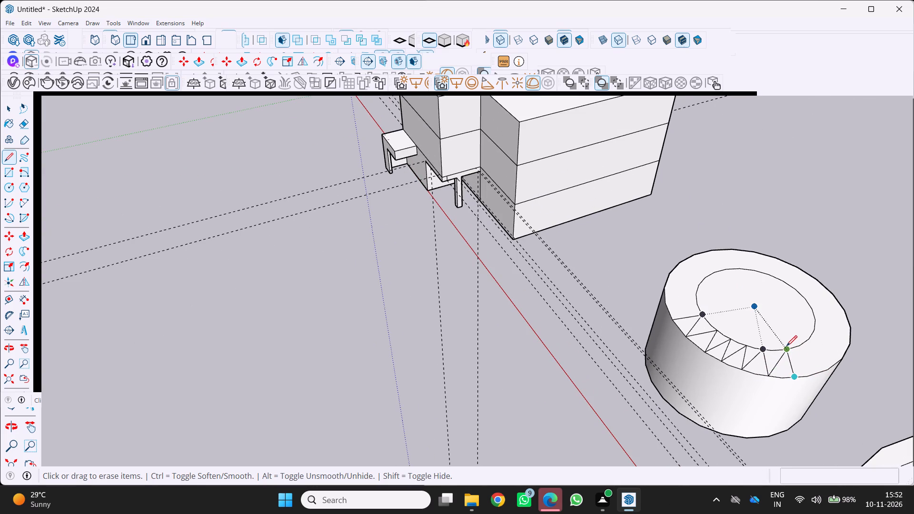
left_click(785, 353)
Extend the zigzag from its original starting end with four lines alternating between the ring's inner and outer edges.
scroll(721, 318, "down", 5)
scroll(689, 352, "up", 2)
middle_click_drag(672, 352, 599, 364)
scroll(650, 382, "up", 2)
middle_click_drag(650, 380, 913, 325)
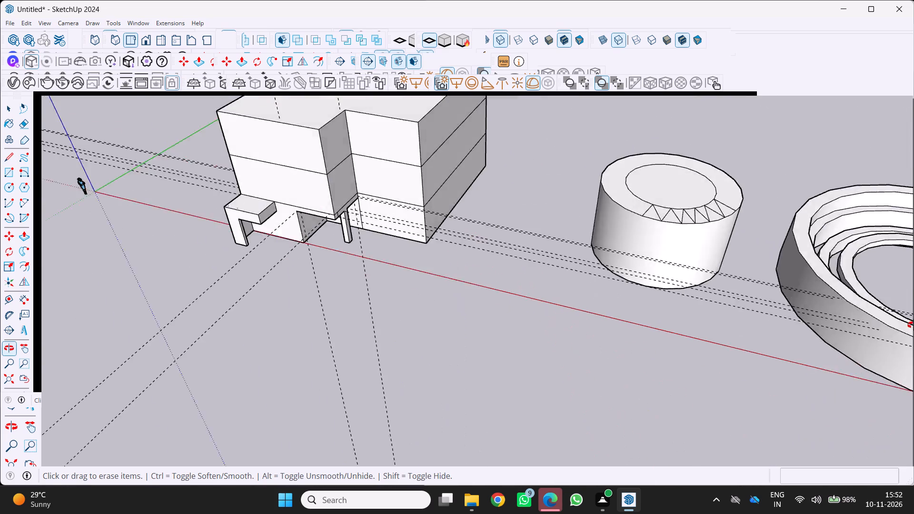
middle_click_drag(913, 325, 910, 319)
scroll(904, 315, "up", 1)
scroll(590, 227, "up", 4)
middle_click_drag(603, 204, 626, 229)
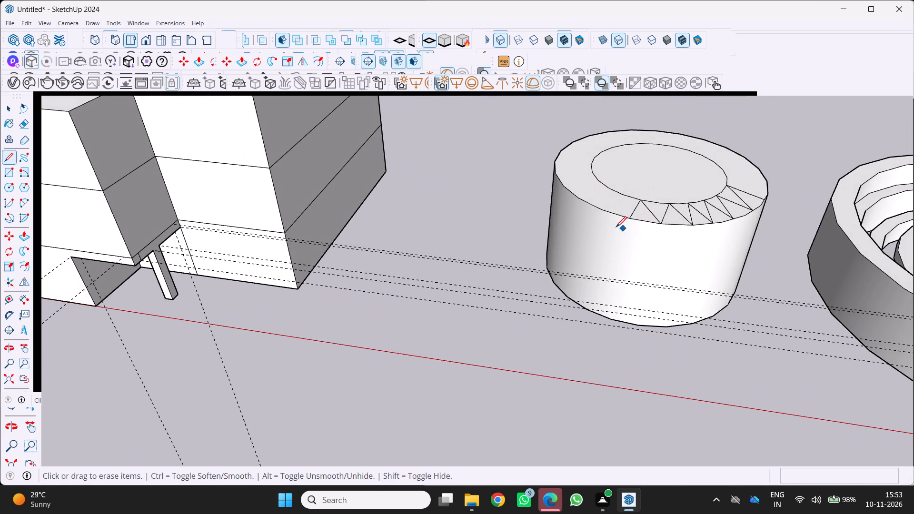
middle_click_drag(654, 224, 703, 237)
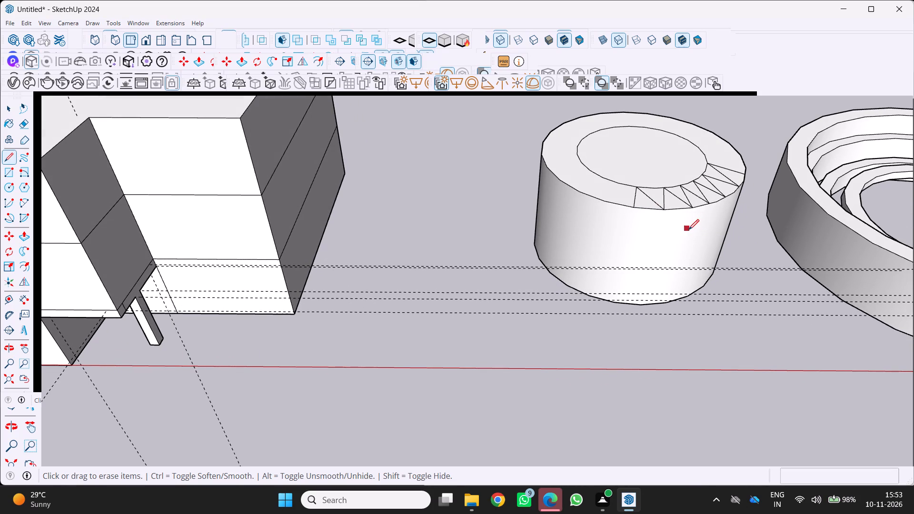
middle_click_drag(675, 244, 649, 298)
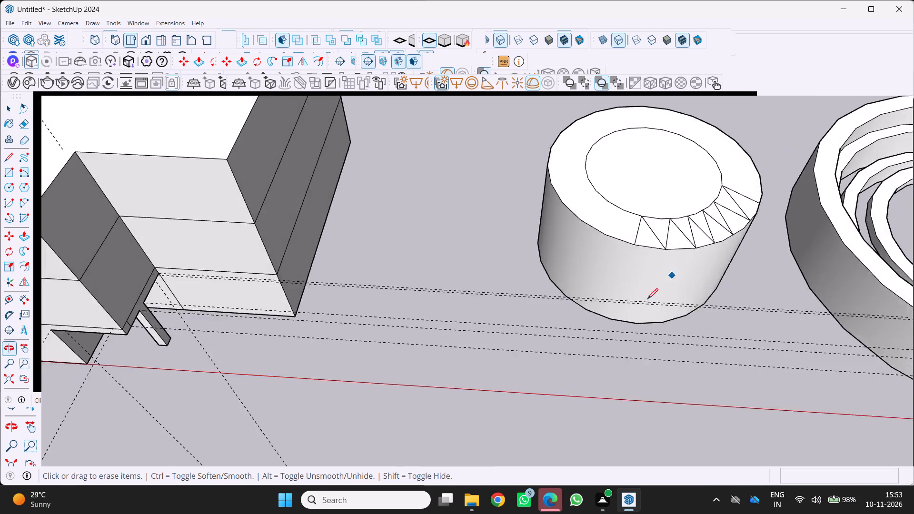
scroll(647, 299, "down", 4)
scroll(637, 275, "up", 7)
left_click(646, 259)
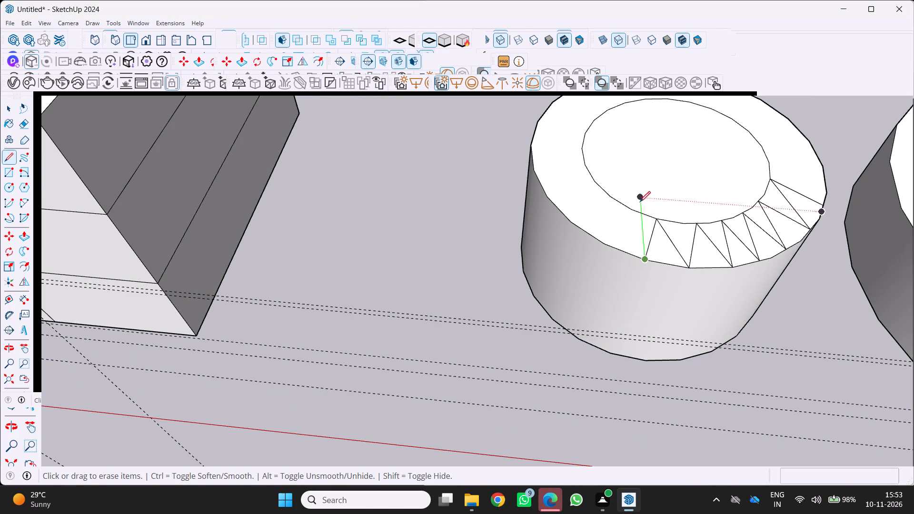
left_click(630, 210)
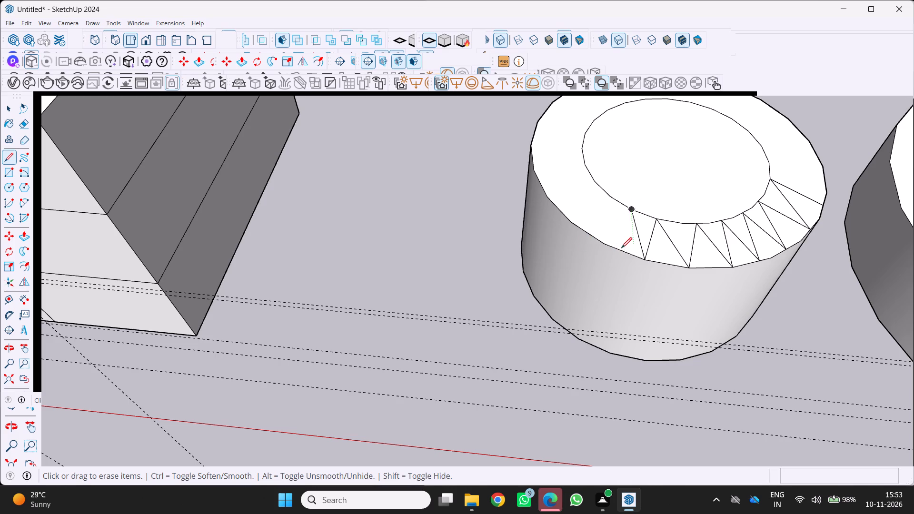
left_click_drag(608, 245, 610, 239)
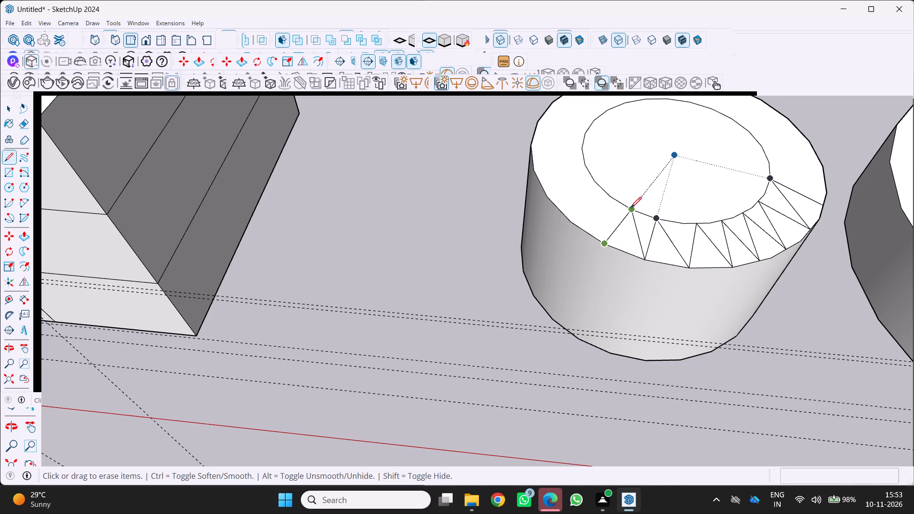
left_click(631, 208)
left_click(605, 241)
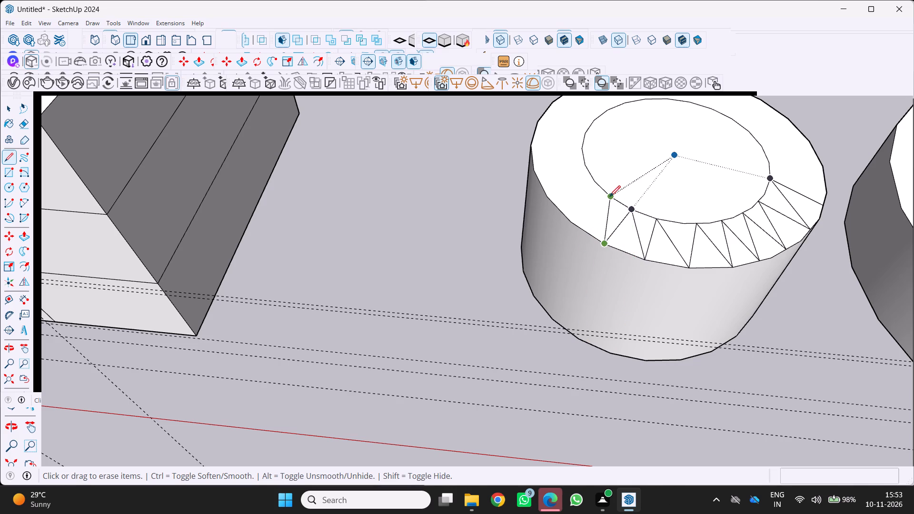
left_click(610, 196)
left_click(568, 218)
left_click(610, 198)
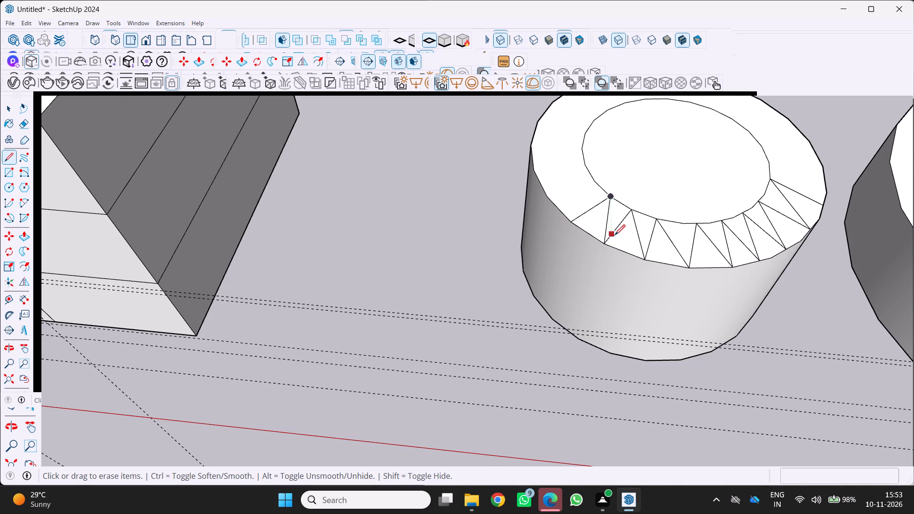
Continue the rim zigzag with two lines meeting at one inner-edge point, from the last outer-edge point and the neighbouring outer vertex.
scroll(615, 236, "down", 1)
middle_click_drag(617, 239, 704, 243)
scroll(630, 230, "down", 7)
middle_click_drag(613, 243, 520, 261)
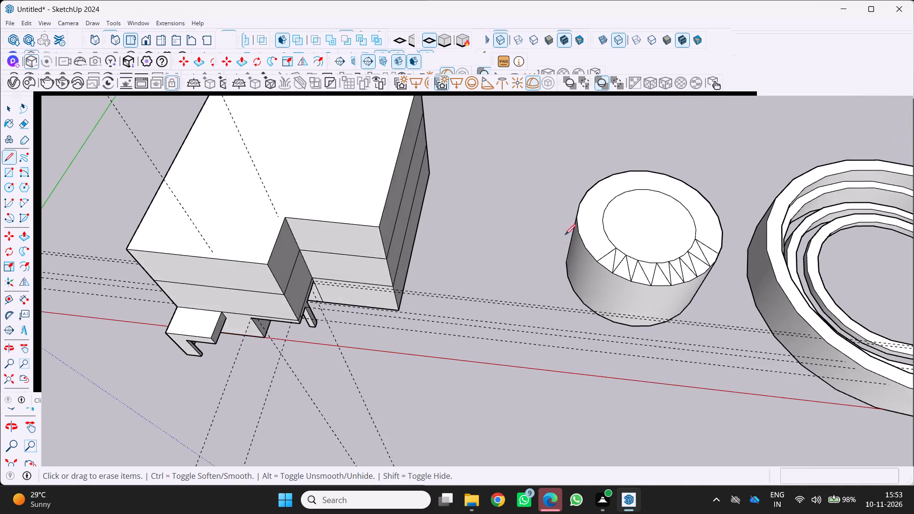
scroll(571, 227, "up", 4)
scroll(607, 259, "up", 3)
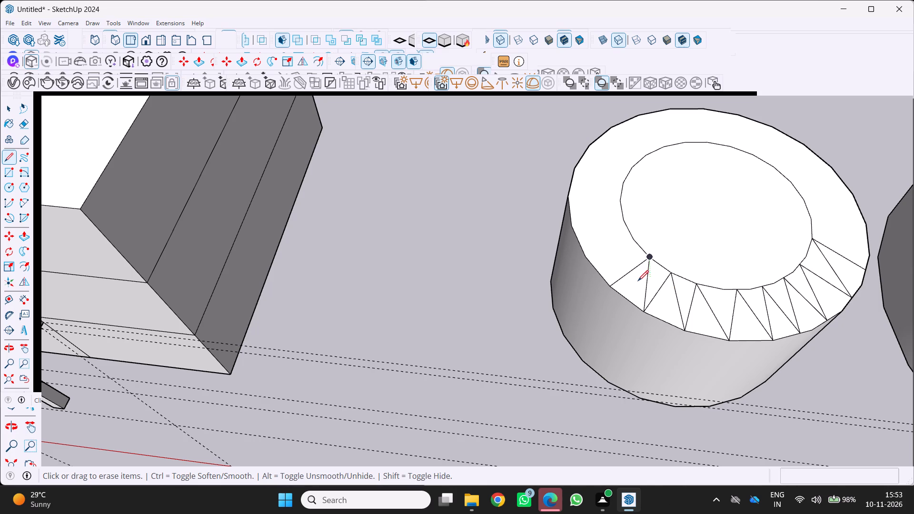
left_click(611, 284)
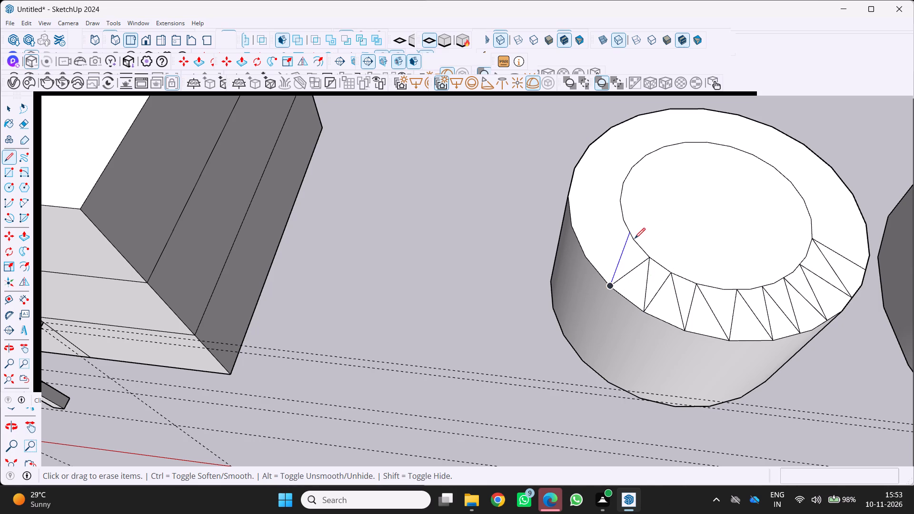
left_click(634, 239)
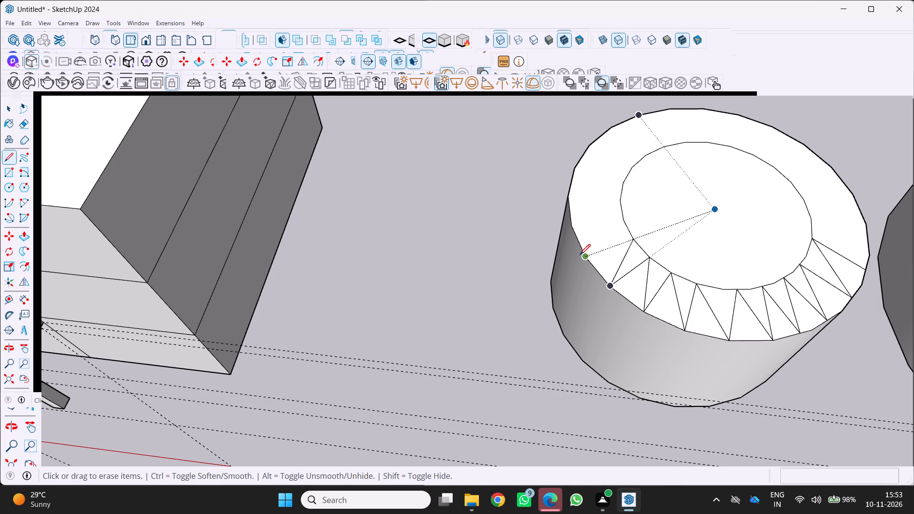
left_click(586, 256)
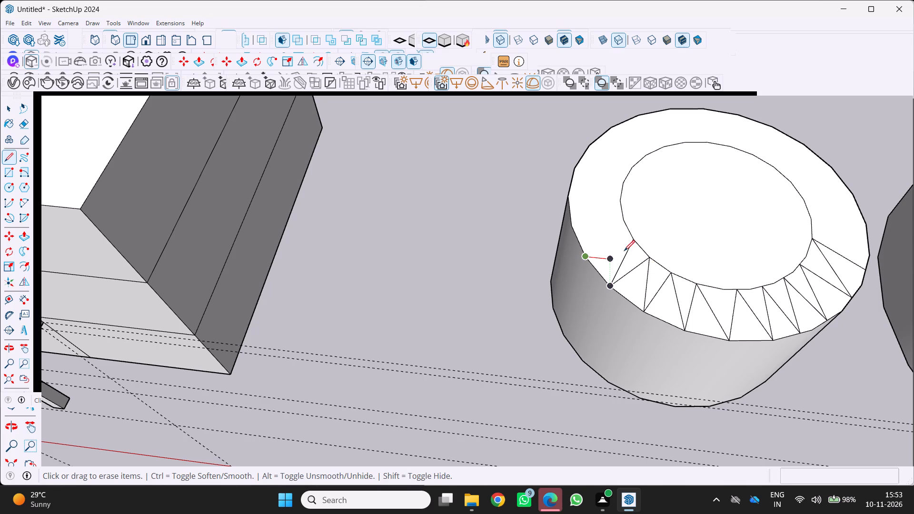
scroll(639, 243, "up", 2)
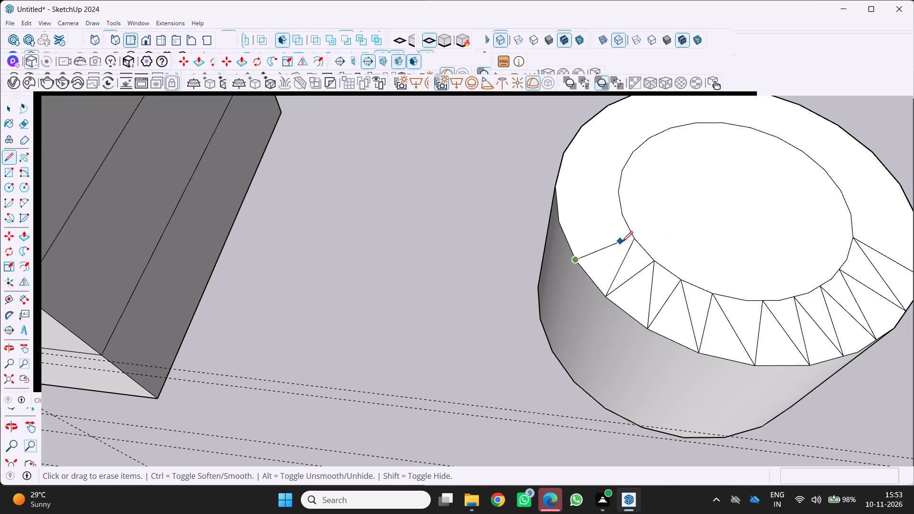
left_click(636, 239)
Extend the zigzag on the ring's top face with four more lines alternating between successive inner-edge and outer-edge vertices.
left_click(576, 259)
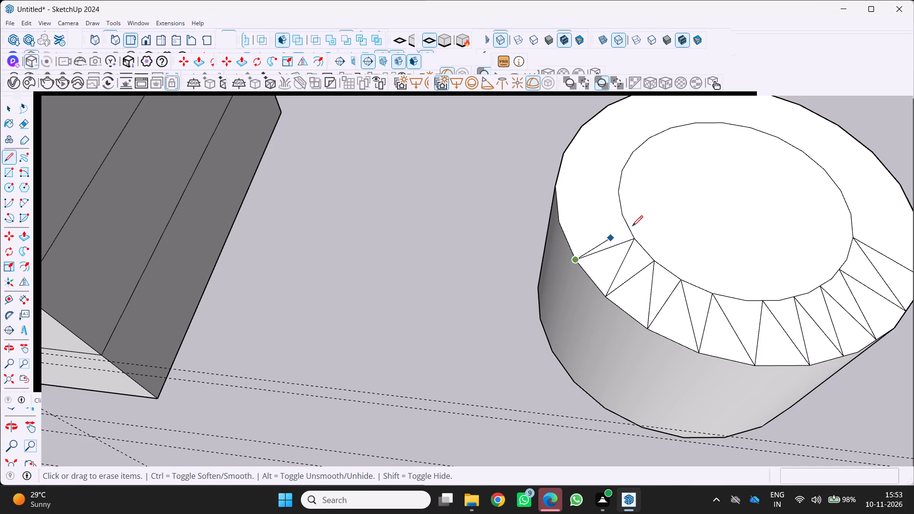
left_click_drag(622, 216, 616, 217)
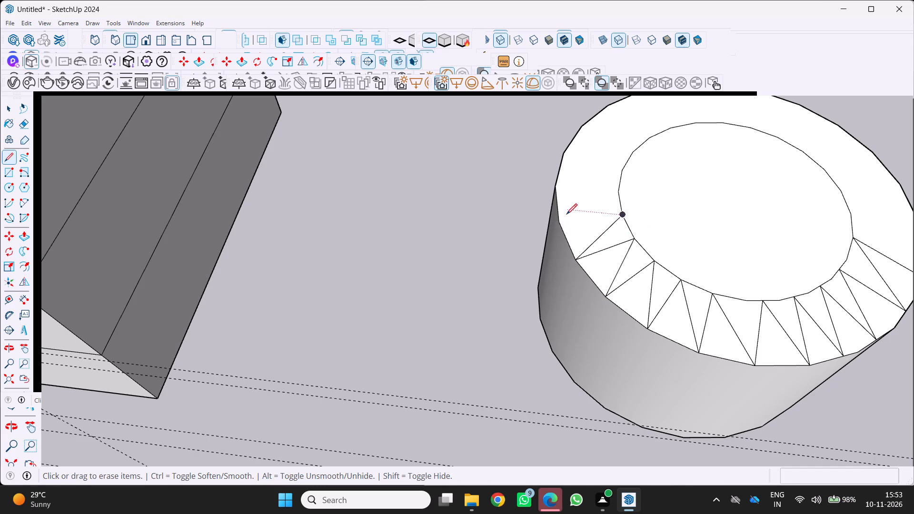
left_click(558, 222)
left_click(623, 213)
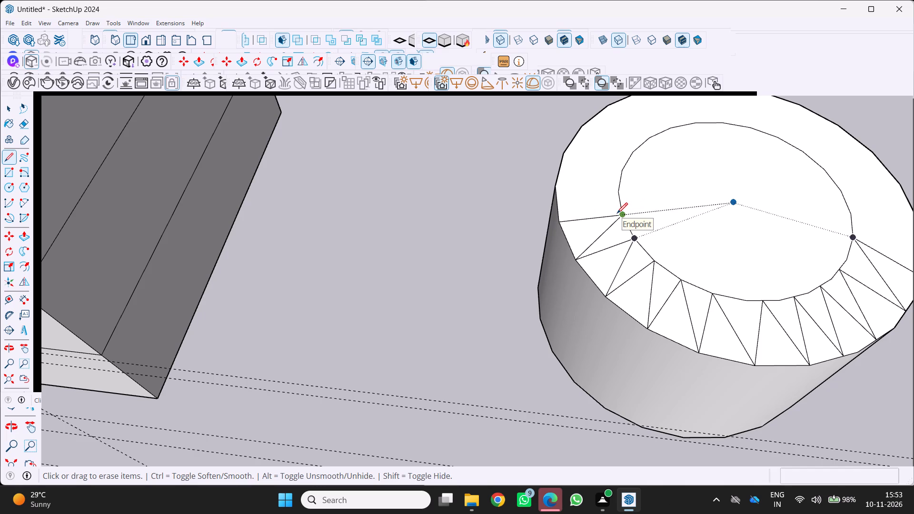
scroll(559, 232, "up", 2)
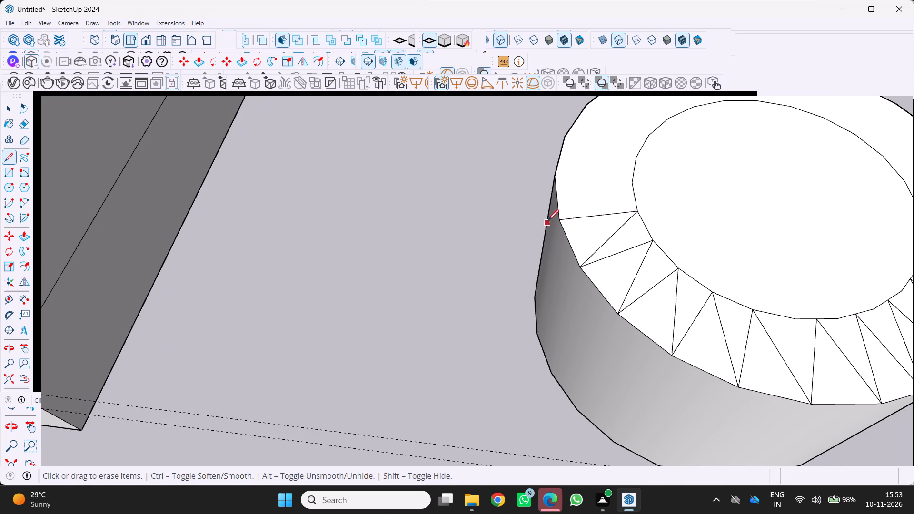
left_click_drag(556, 220, 563, 216)
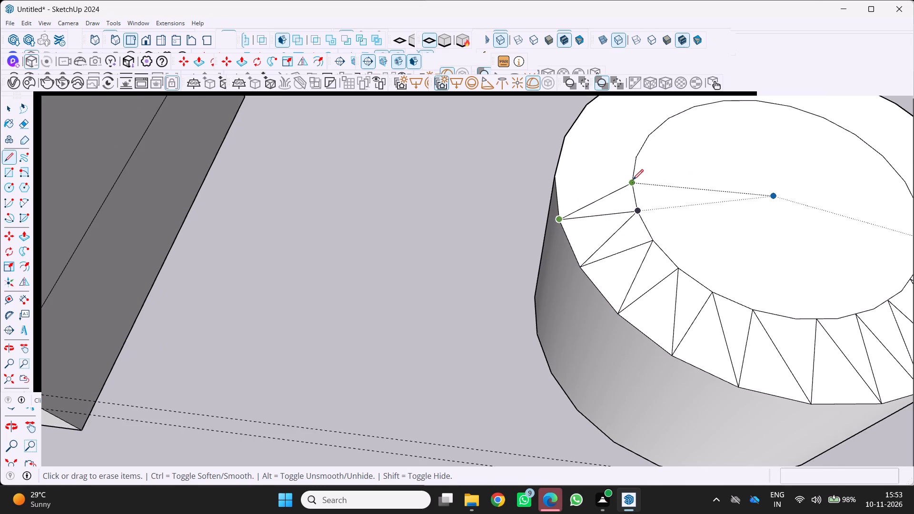
left_click(633, 180)
scroll(566, 202, "down", 4)
scroll(576, 198, "up", 2)
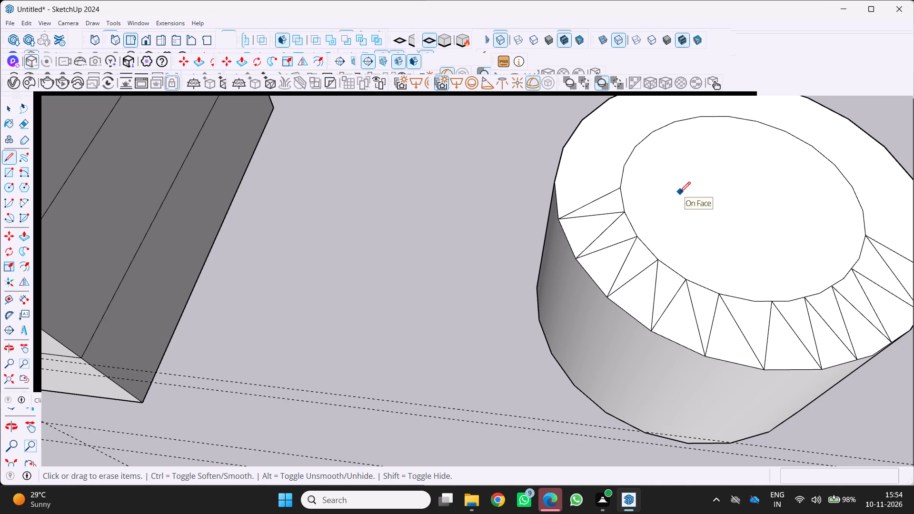
scroll(661, 208, "down", 5)
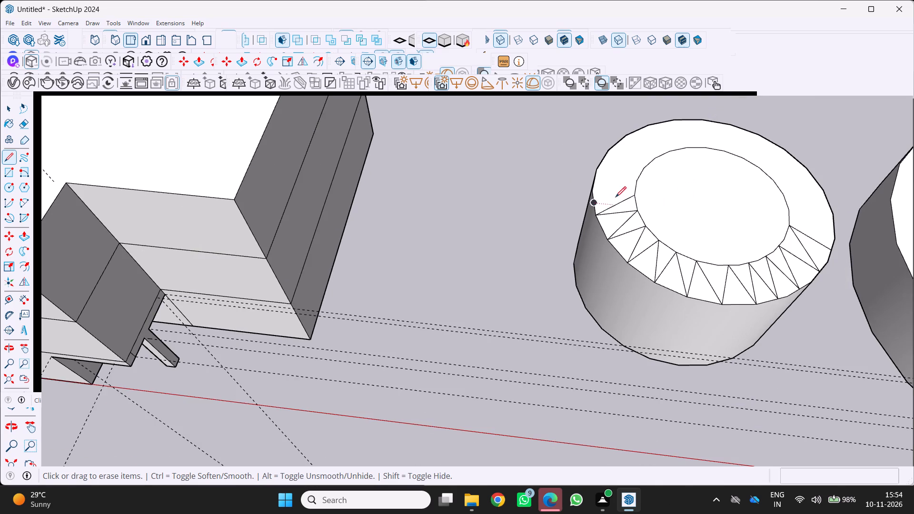
scroll(617, 199, "up", 4)
left_click(639, 193)
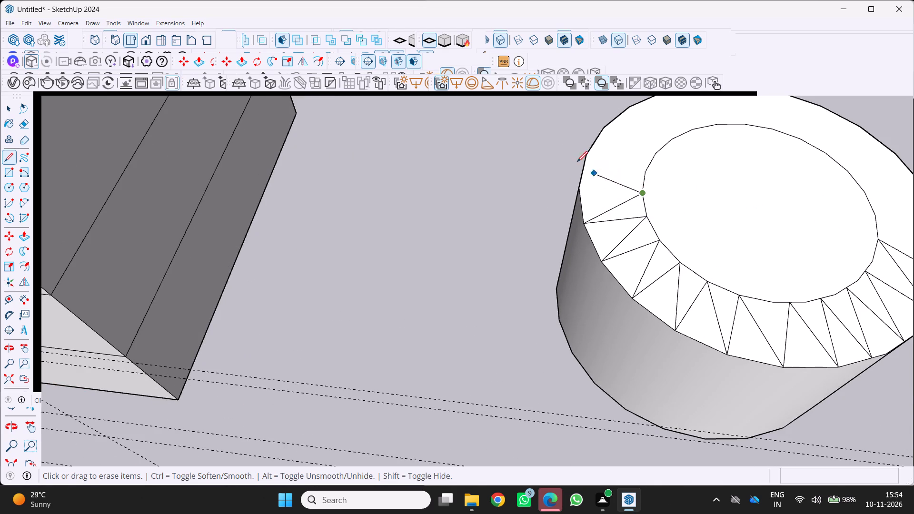
left_click(579, 180)
Add another zigzag pair, joining the last outer-edge point to the next inner-edge vertex and that vertex to the following outer one.
scroll(582, 196, "down", 2)
middle_click_drag(581, 208, 642, 220)
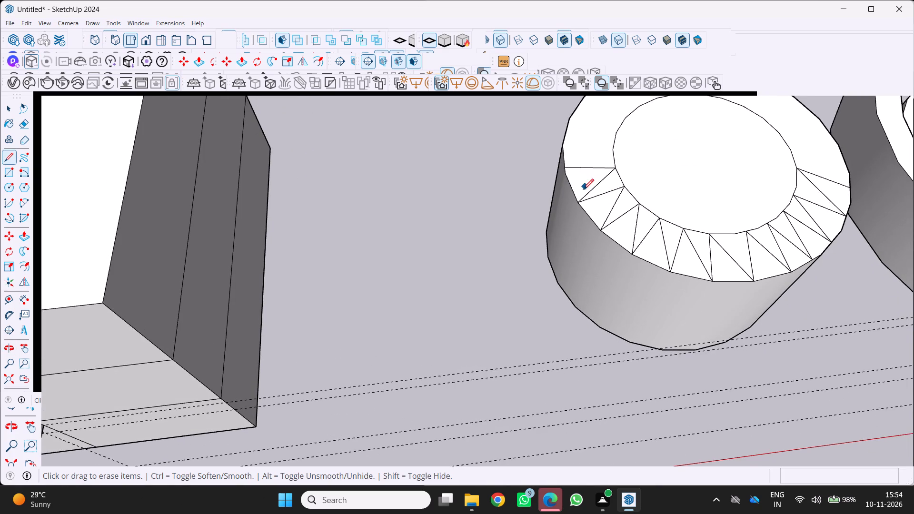
scroll(587, 197, "up", 3)
left_click(554, 154)
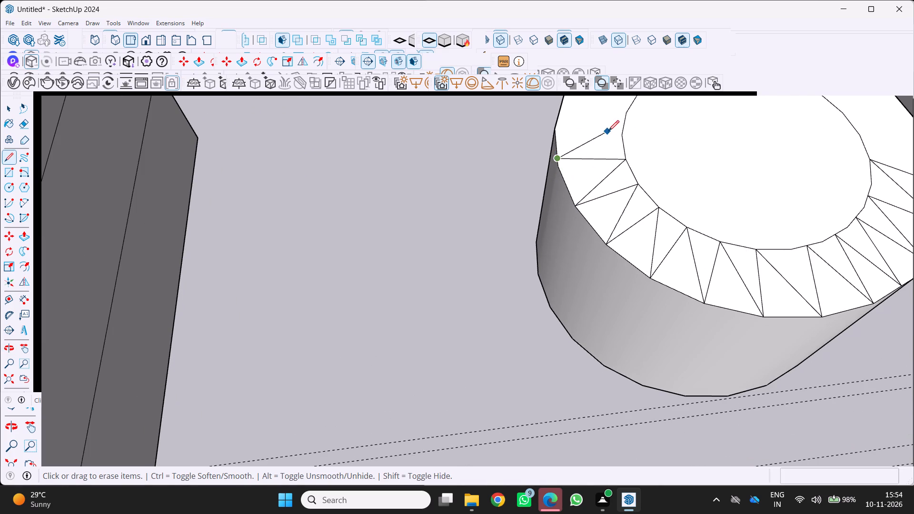
left_click(621, 133)
scroll(603, 141, "down", 6)
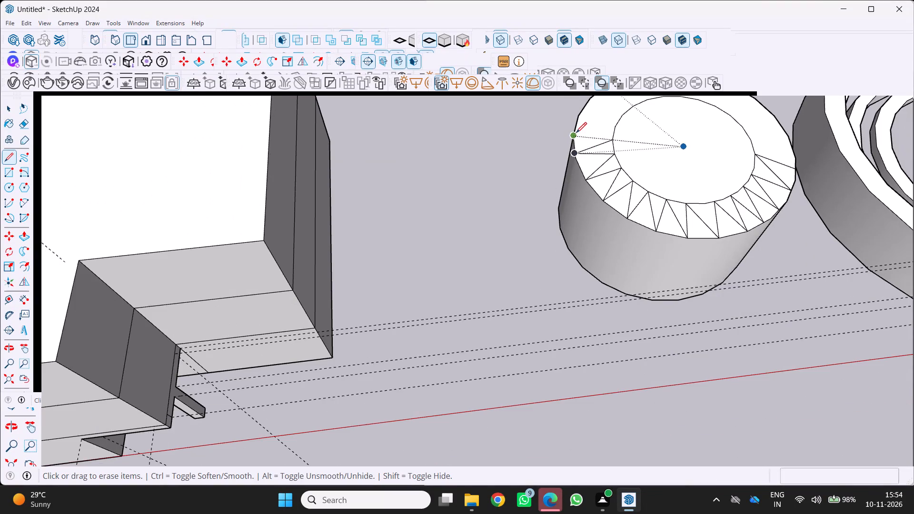
scroll(576, 133, "up", 3)
left_click(574, 138)
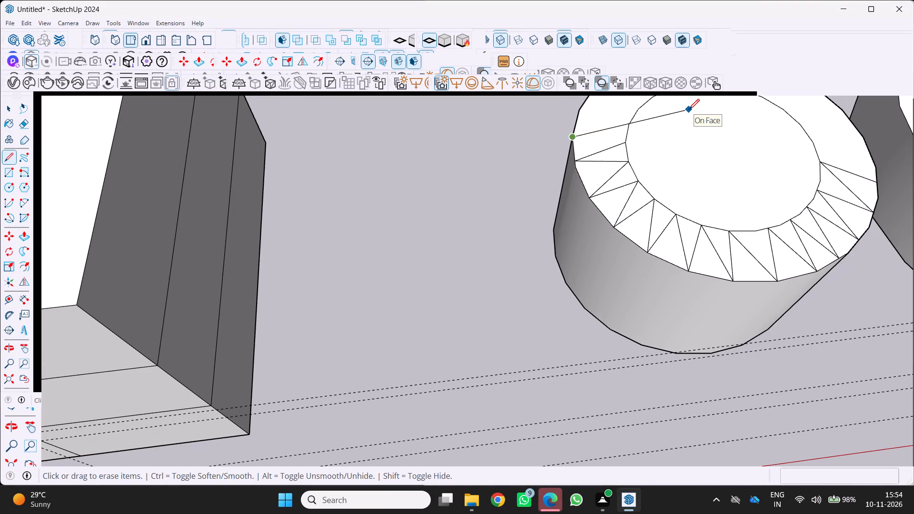
scroll(661, 119, "down", 1)
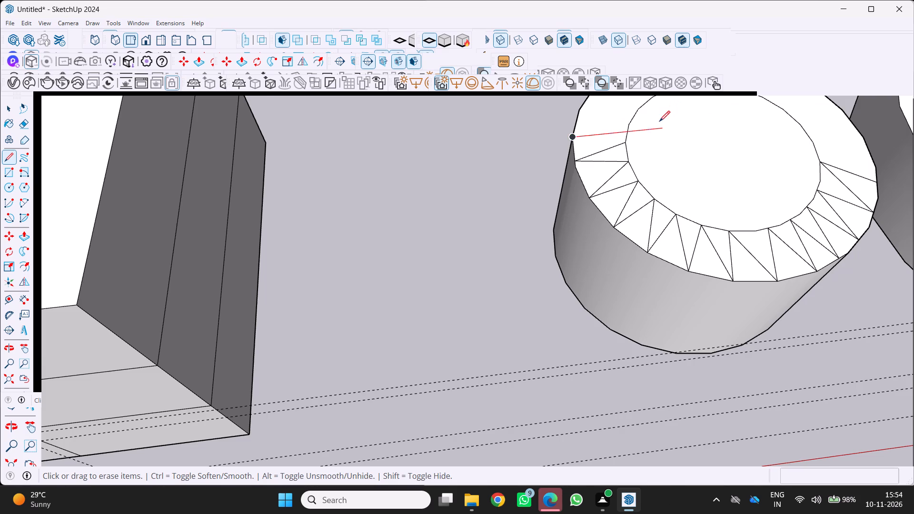
middle_click_drag(654, 129, 578, 198)
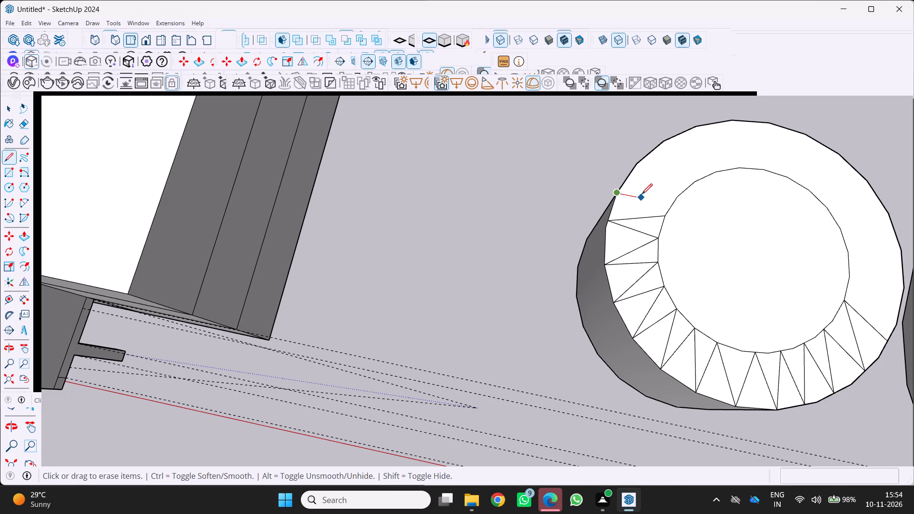
scroll(675, 214, "up", 1)
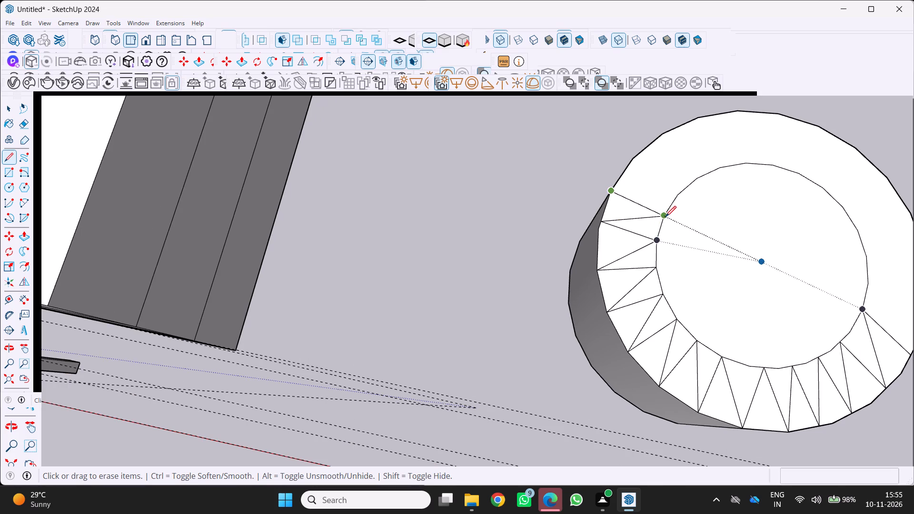
left_click(668, 216)
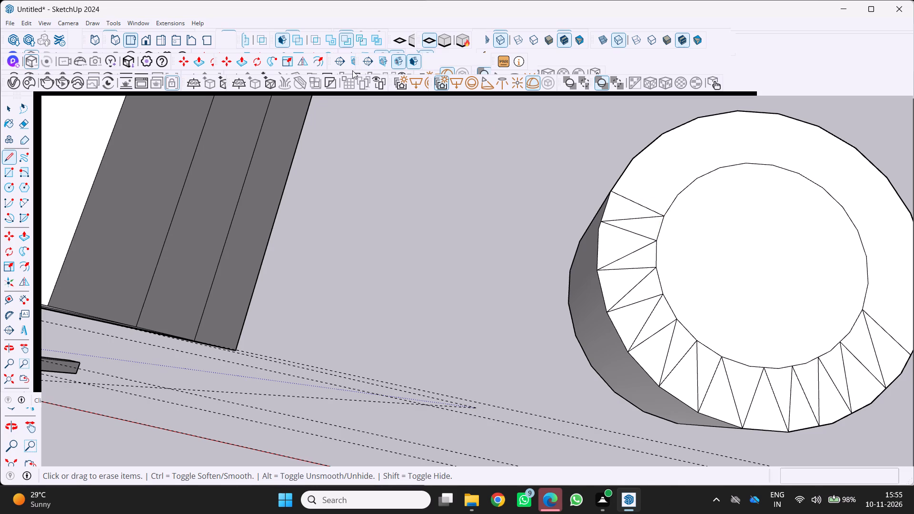
Draw two more zigzag lines, from the last outer-edge point to the next inner-edge vertex and on to the following outer-edge vertex.
scroll(384, 66, "down", 1)
scroll(432, 185, "down", 5)
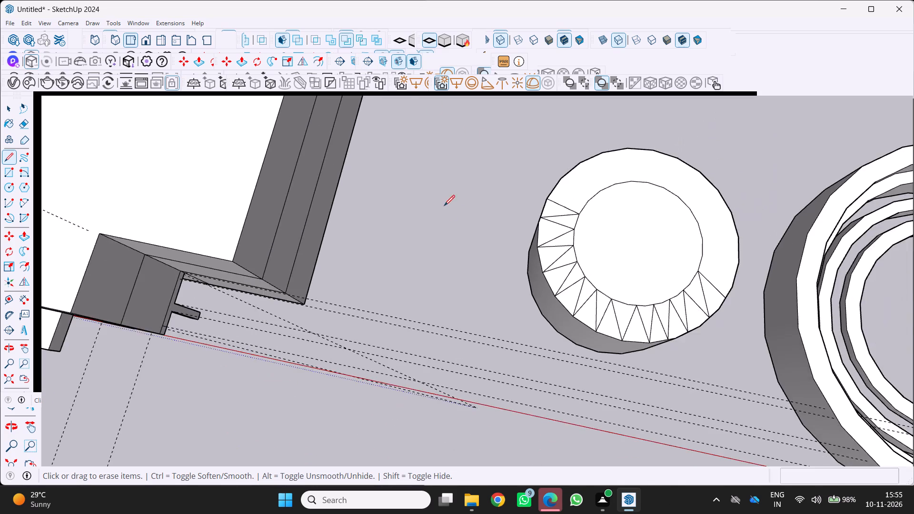
middle_click_drag(486, 176, 544, 123)
scroll(546, 167, "up", 7)
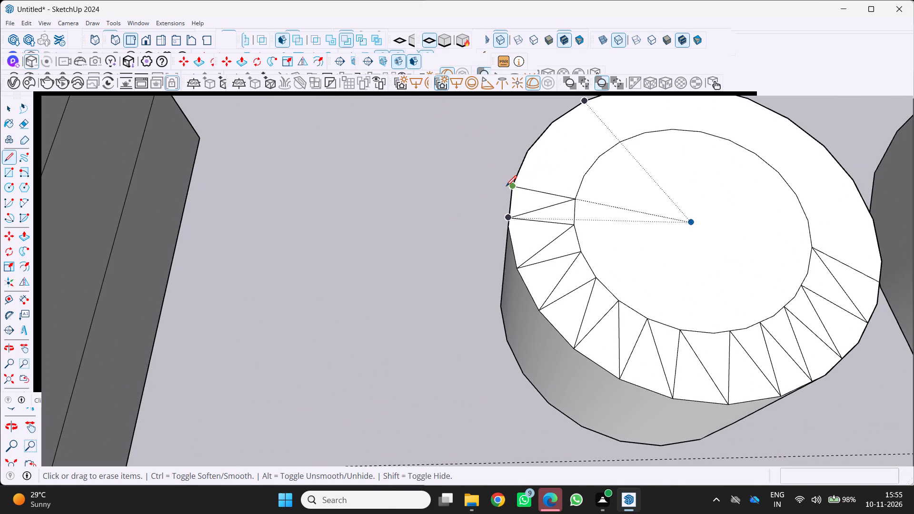
left_click_drag(513, 184, 518, 179)
left_click(581, 176)
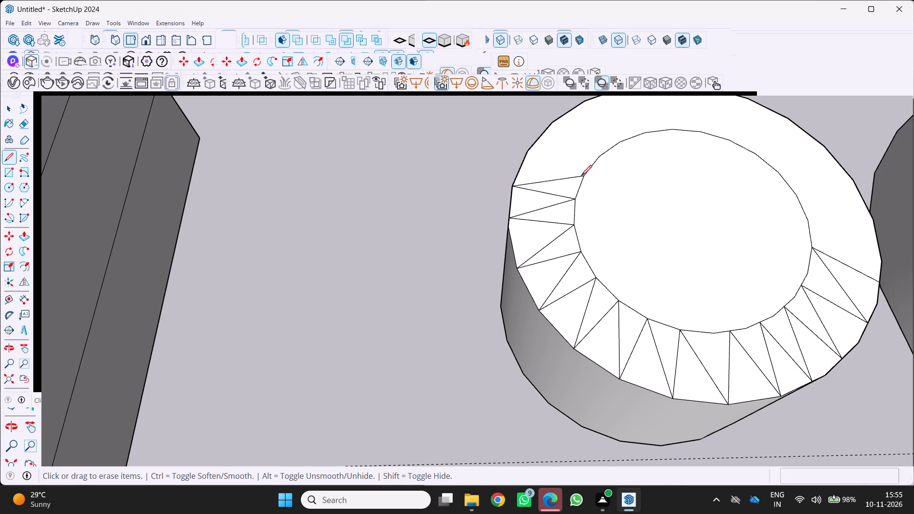
scroll(543, 161, "down", 2)
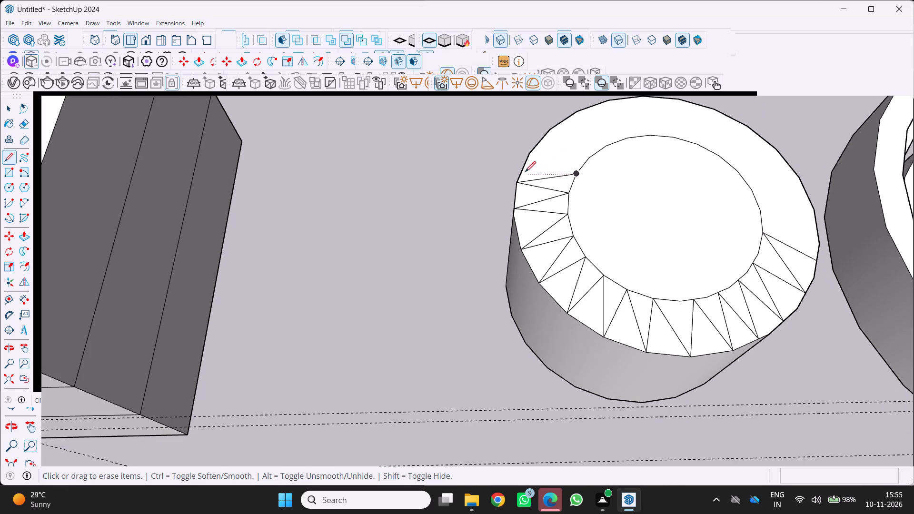
middle_click_drag(522, 172, 474, 215)
scroll(473, 215, "down", 1)
scroll(593, 214, "up", 3)
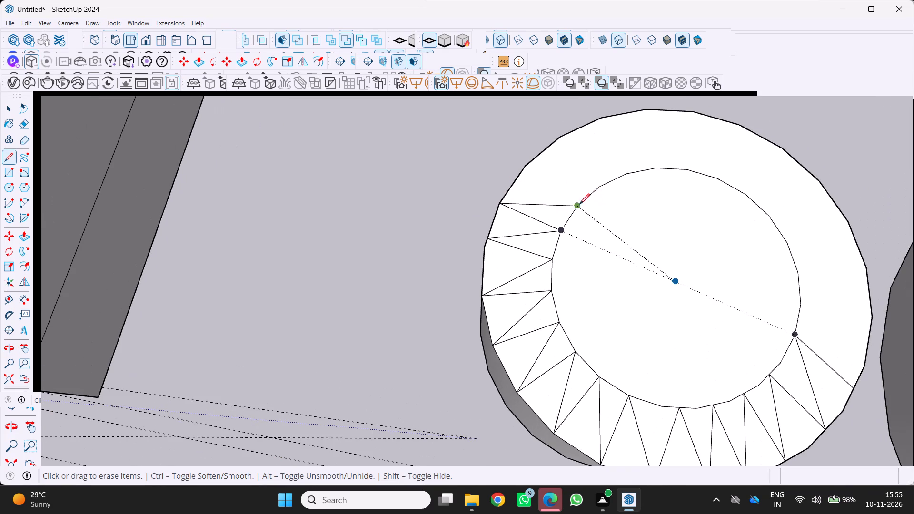
left_click_drag(575, 207, 572, 202)
left_click(534, 160)
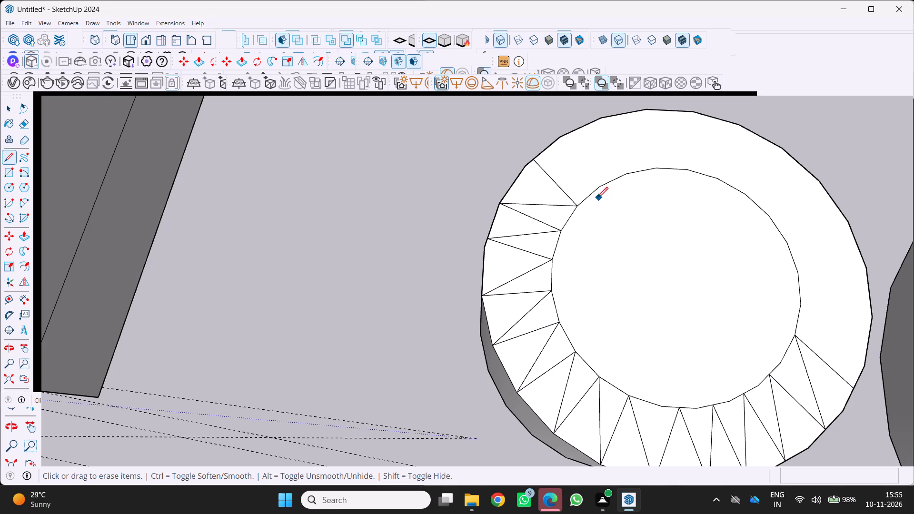
Continue the ring's zigzag with four lines alternating between successive inner-edge and outer-edge points, starting from the last outer-edge point.
scroll(589, 199, "down", 3)
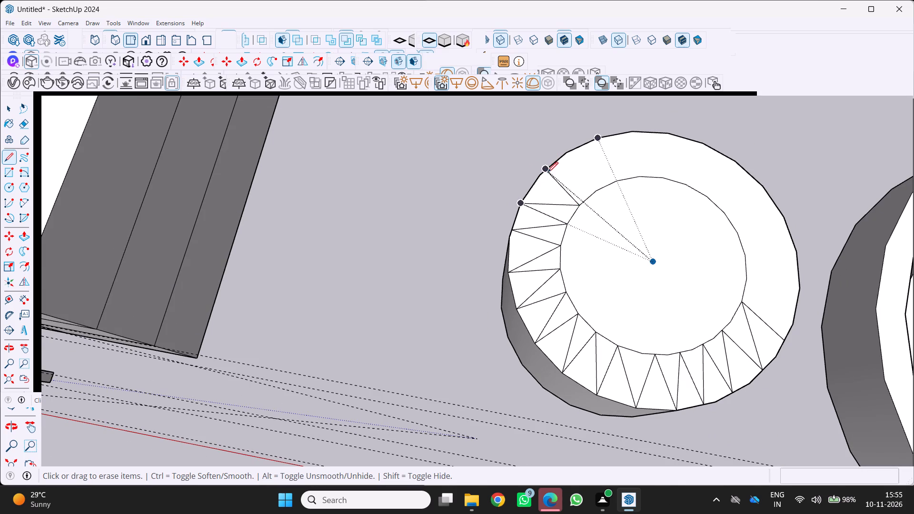
left_click(548, 171)
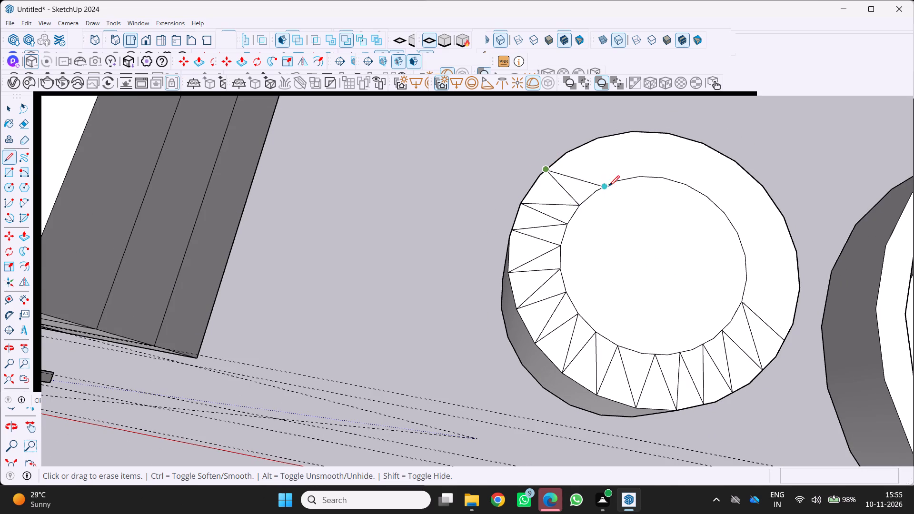
left_click(610, 186)
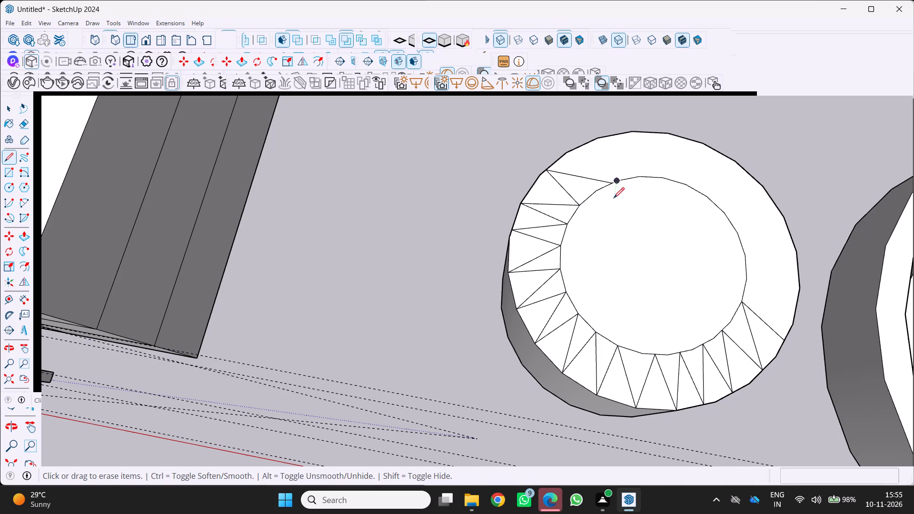
scroll(603, 216, "down", 1)
scroll(628, 183, "up", 1)
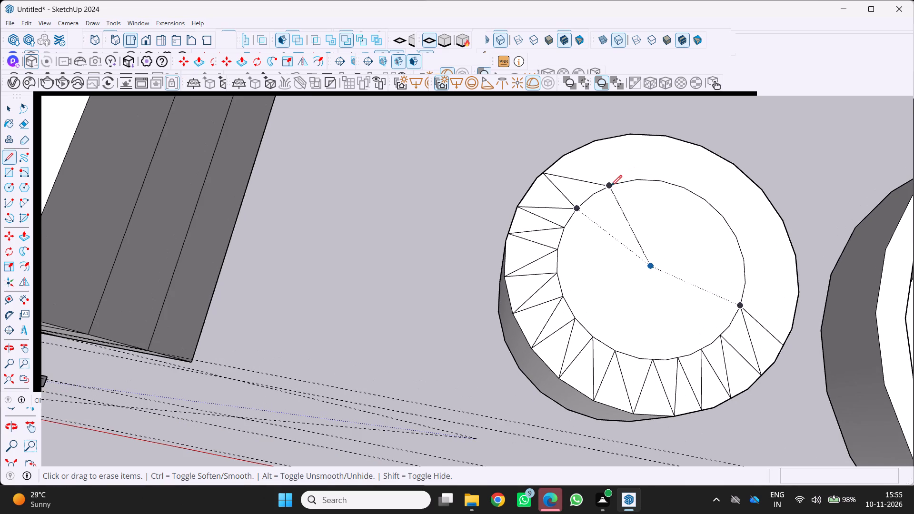
left_click_drag(612, 183, 615, 175)
left_click(597, 140)
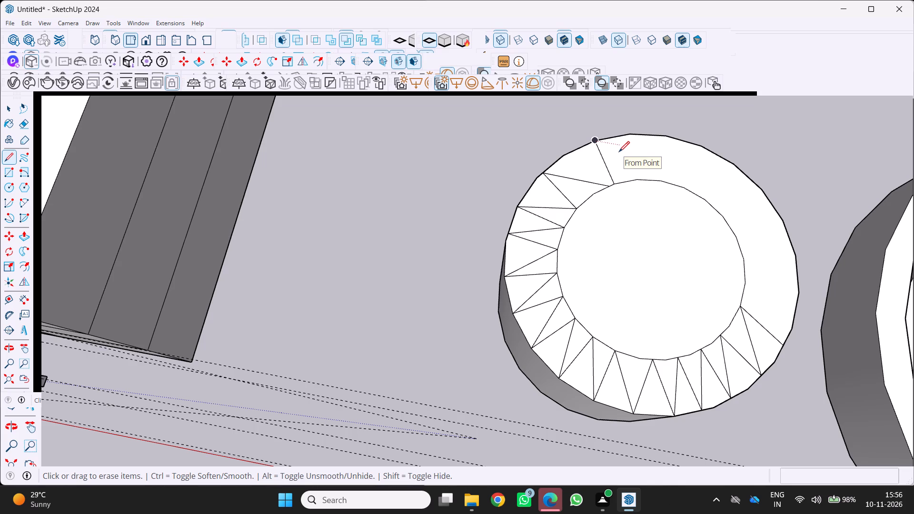
left_click(598, 142)
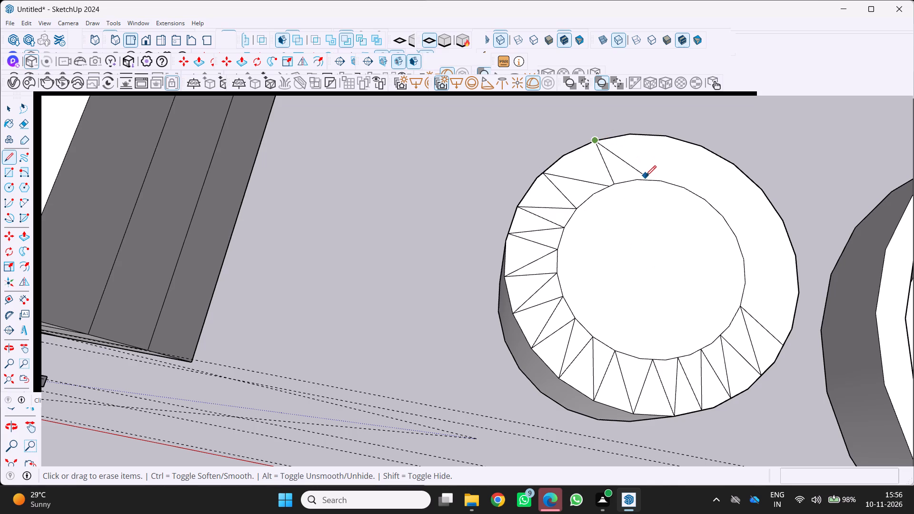
left_click(646, 178)
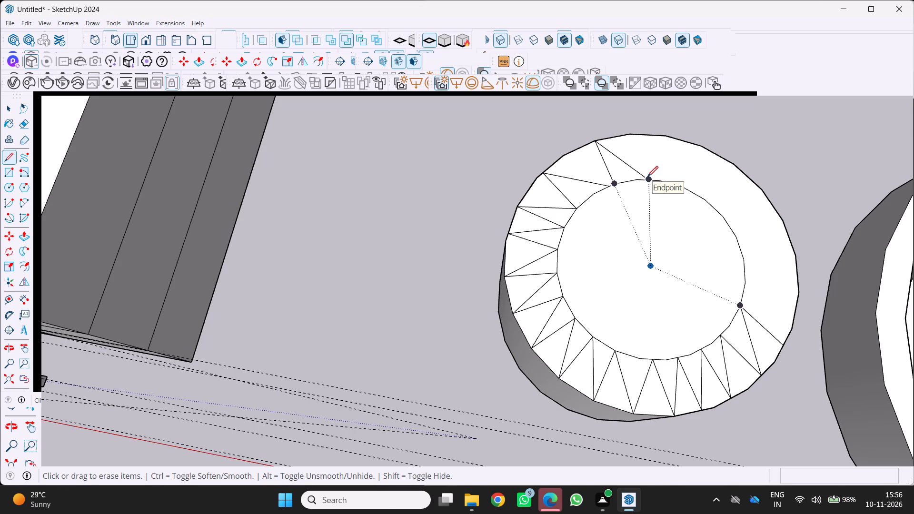
left_click(646, 179)
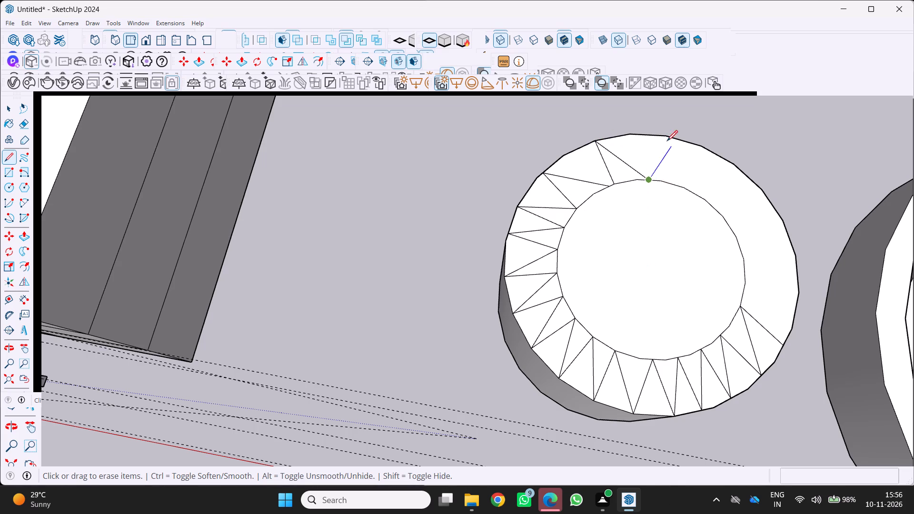
left_click(667, 135)
Draw a zigzag line from the last outer-edge point toward the inner circle and extend its free end to meet the inner edge.
left_click_drag(676, 181, 674, 176)
left_click(671, 137)
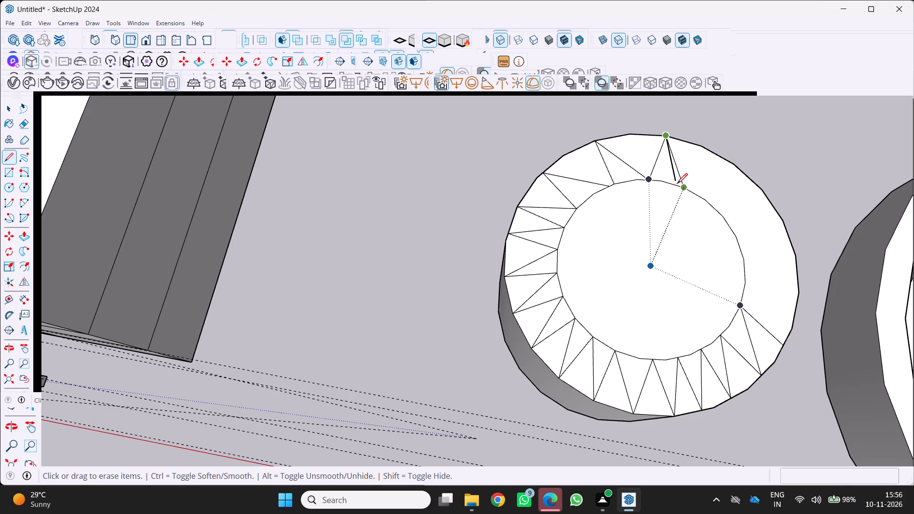
scroll(669, 210, "down", 2)
scroll(686, 183, "up", 2)
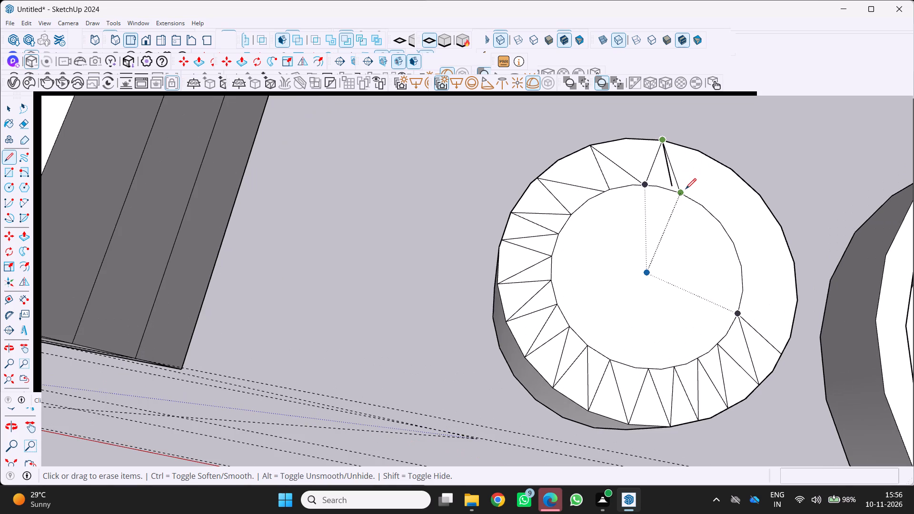
key("Escape")
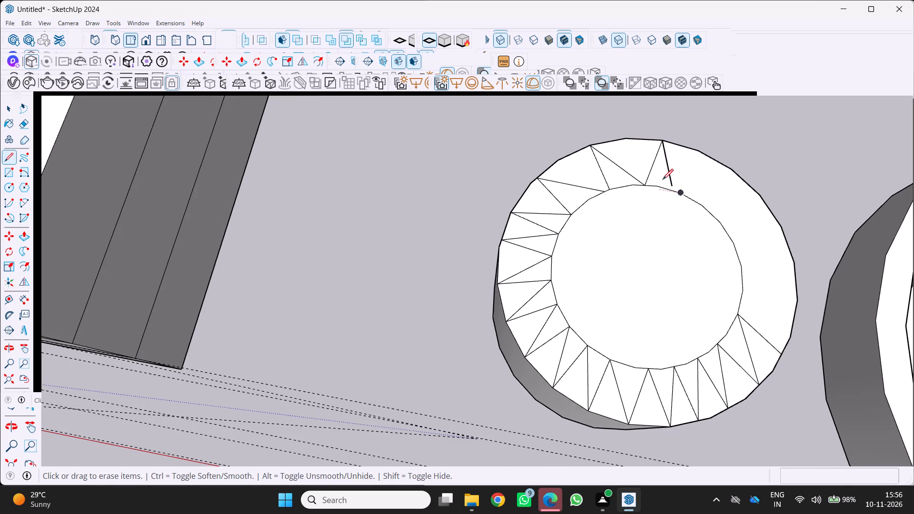
key("l")
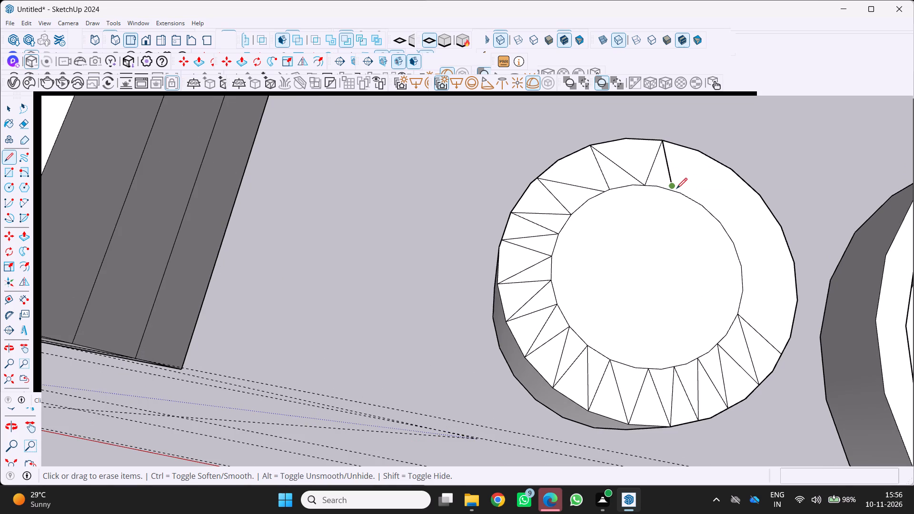
left_click(677, 187)
scroll(672, 195, "up", 3)
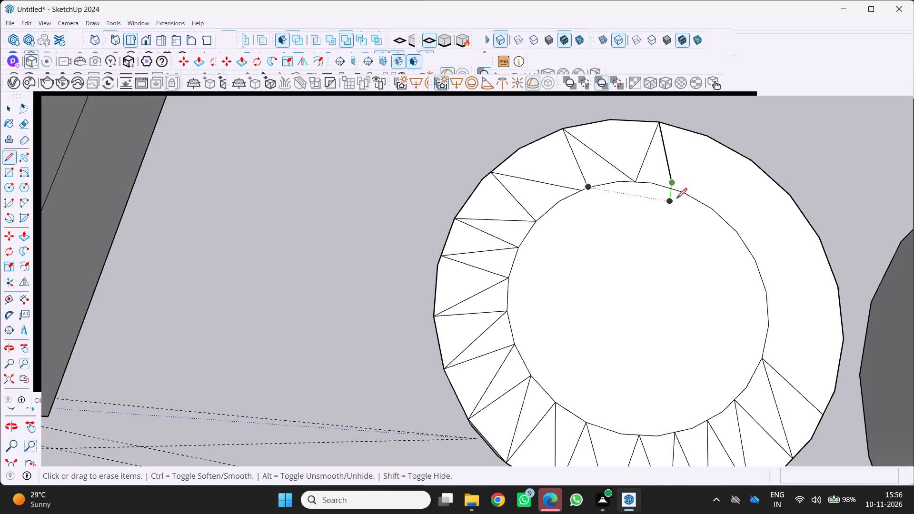
scroll(673, 200, "up", 3)
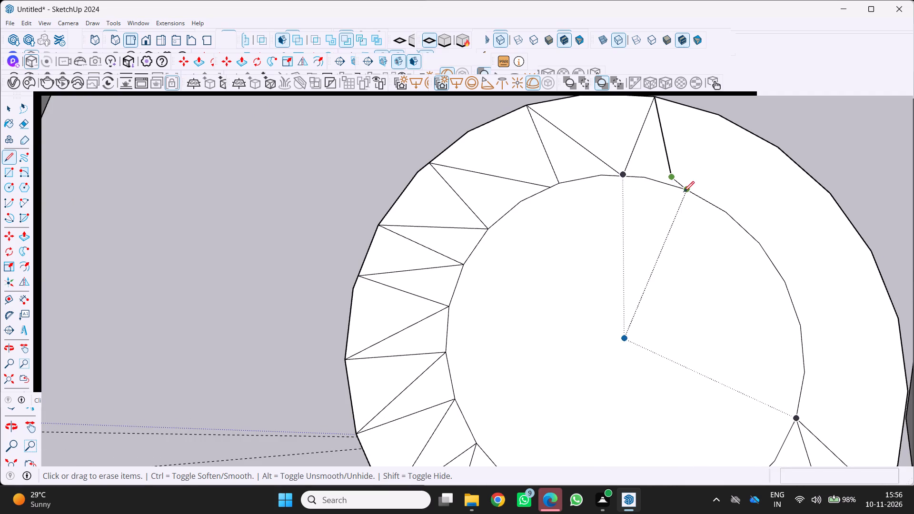
left_click(676, 189)
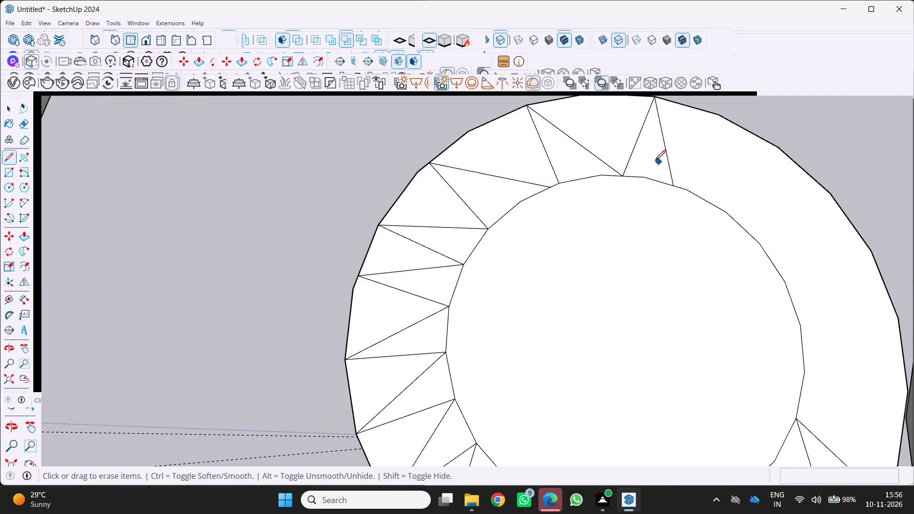
Add a zigzag pair, joining the last inner-edge point to the next outer vertex and that vertex to a following inner-edge point.
scroll(663, 206, "down", 2)
key("l")
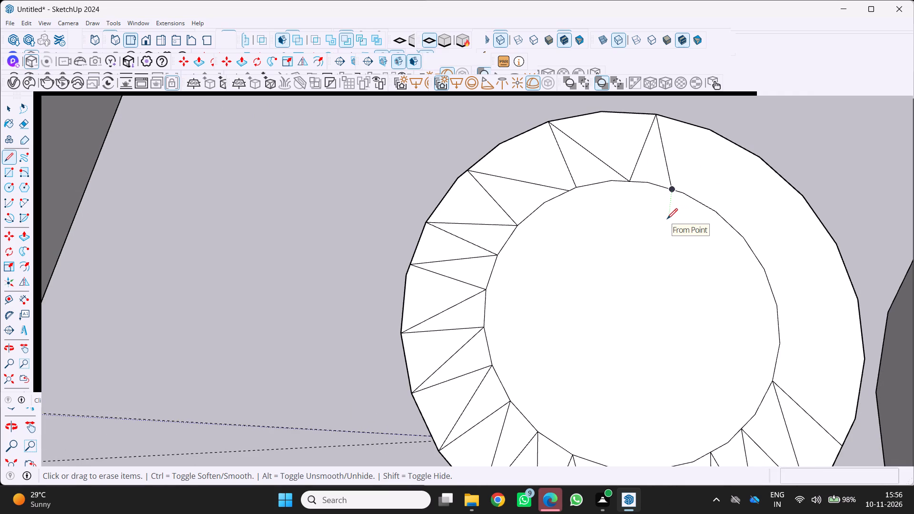
scroll(657, 209, "up", 3)
left_click(675, 183)
scroll(717, 163, "down", 5)
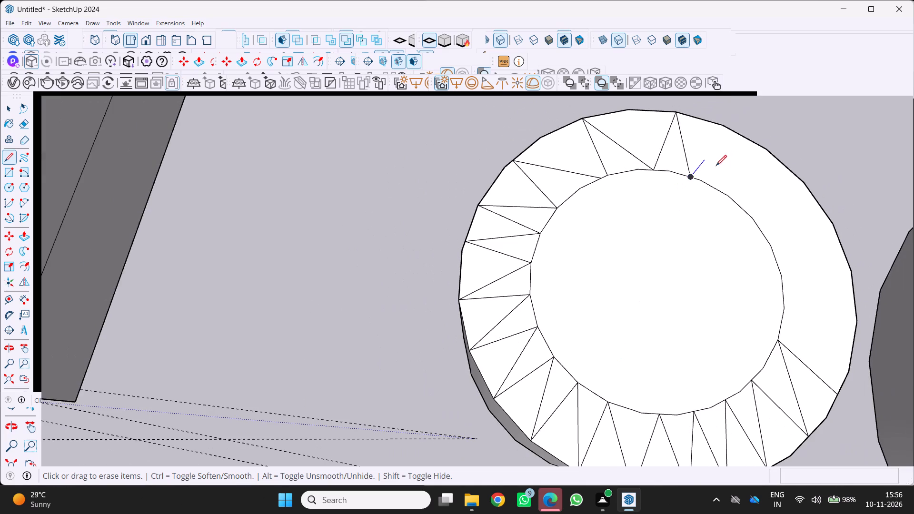
left_click(735, 132)
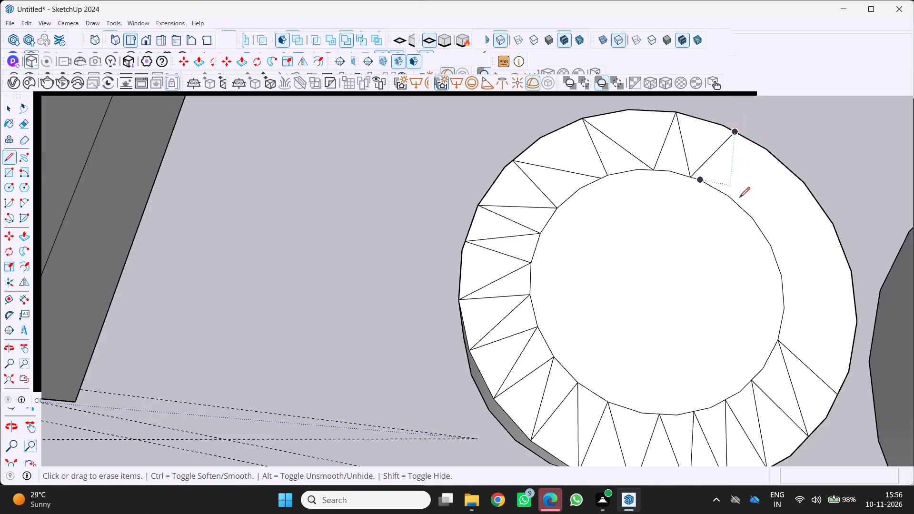
left_click(739, 201)
scroll(760, 192, "down", 3)
middle_click_drag(751, 194, 718, 194)
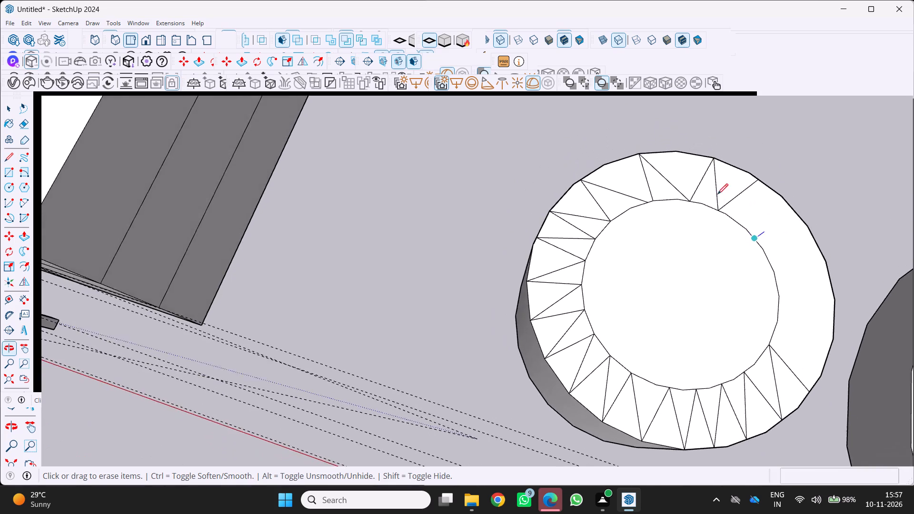
scroll(766, 188, "up", 1)
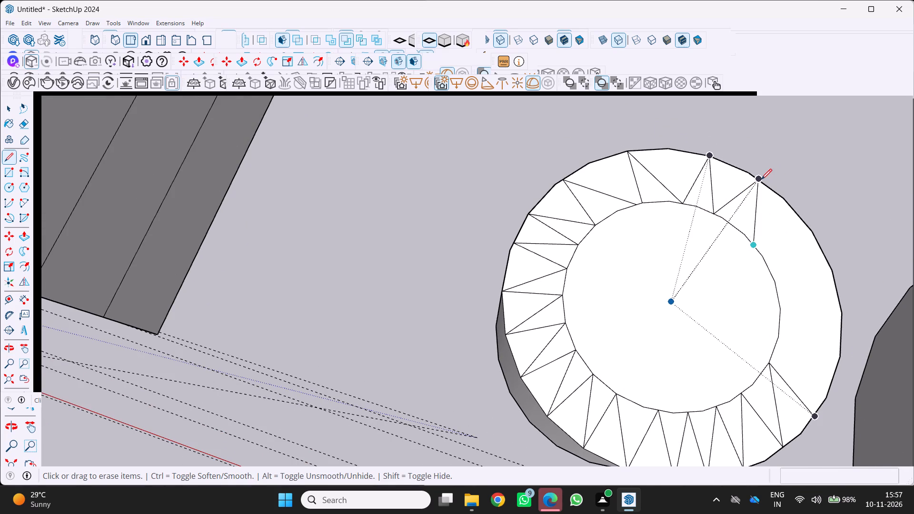
scroll(763, 178, "up", 2)
left_click(760, 179)
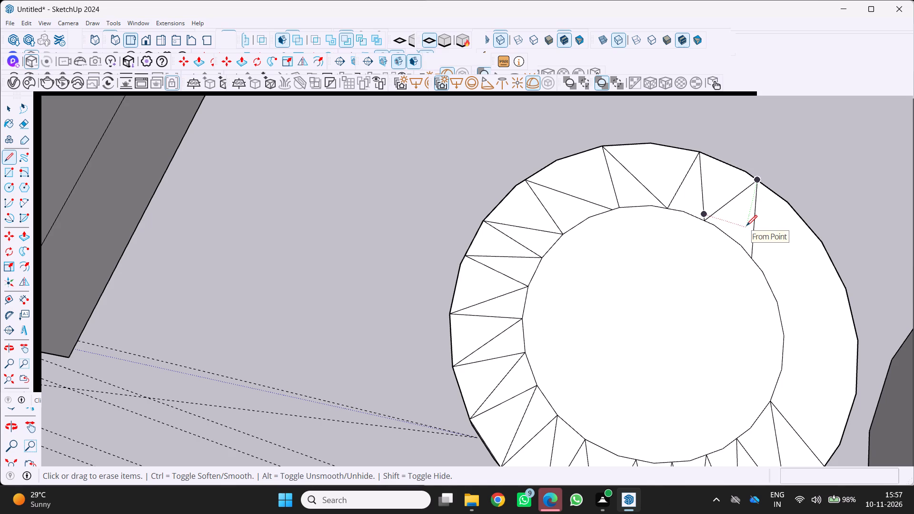
Extend the zigzag on the ring's top face with three lines: inner edge to outer vertex, back to the inner edge, and outward again.
scroll(753, 230, "down", 2)
scroll(744, 253, "up", 3)
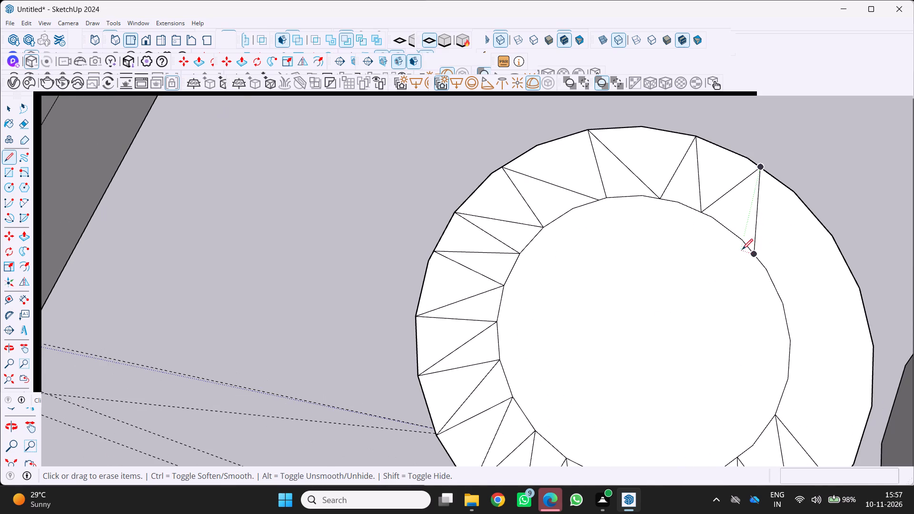
scroll(730, 247, "down", 2)
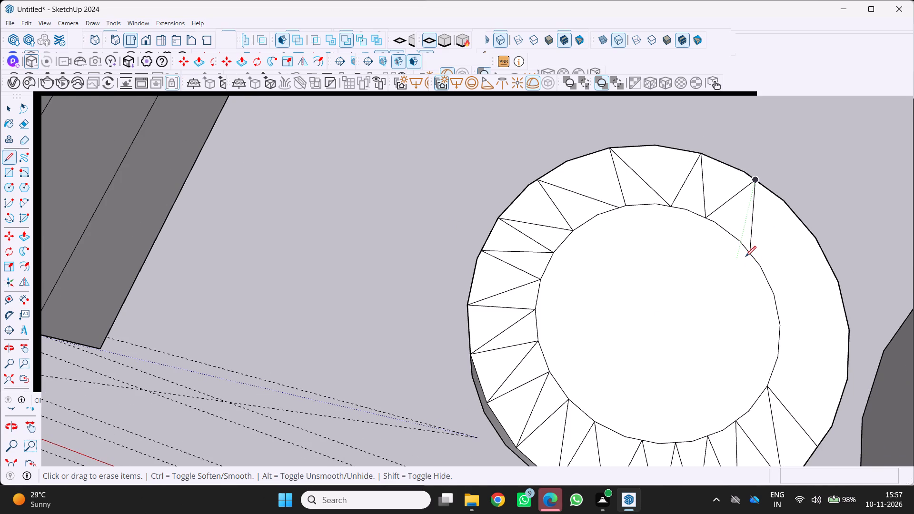
left_click(745, 256)
left_click(814, 240)
left_click_drag(773, 292, 777, 287)
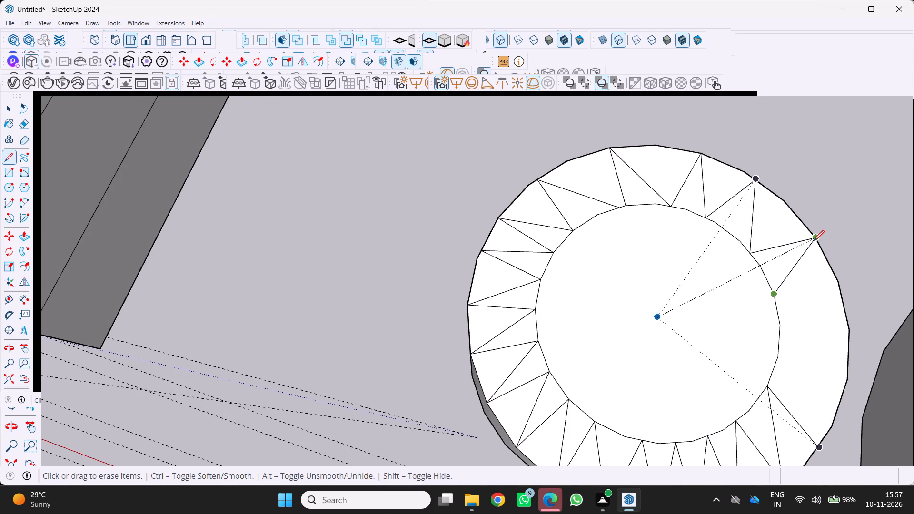
left_click(815, 239)
scroll(814, 252, "down", 5)
scroll(803, 274, "up", 3)
left_click(780, 279)
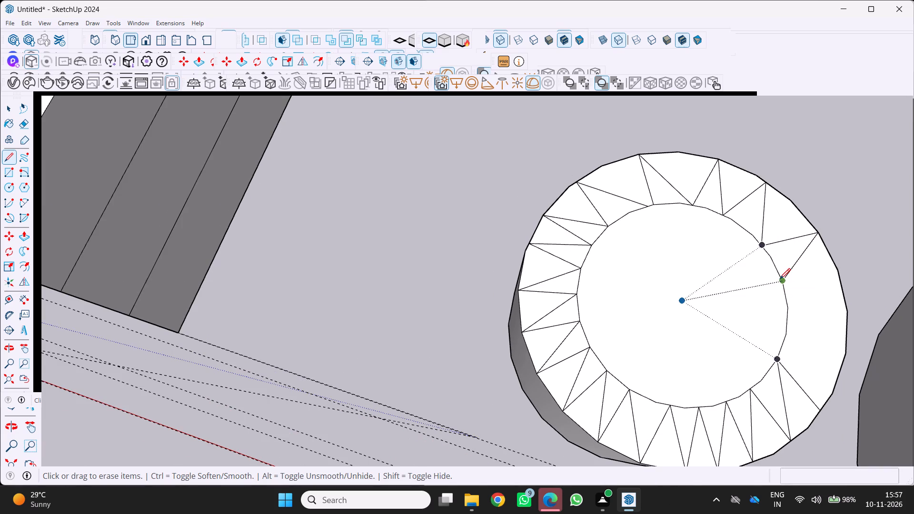
scroll(805, 279, "down", 4)
left_click(835, 298)
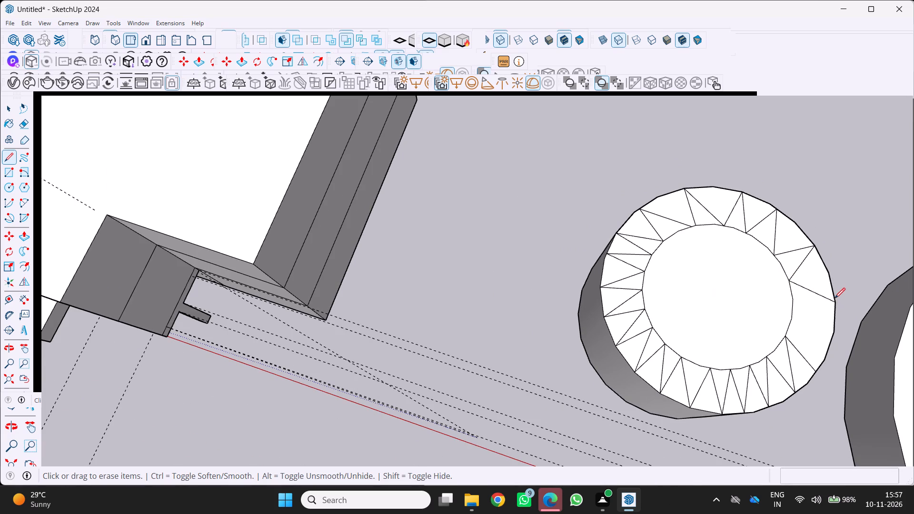
Close the zigzag around the ring with two lines meeting at one inner-edge point, ending at the outer vertex where the pattern began.
scroll(793, 310, "down", 1)
middle_click_drag(793, 310, 796, 252)
scroll(797, 252, "up", 1)
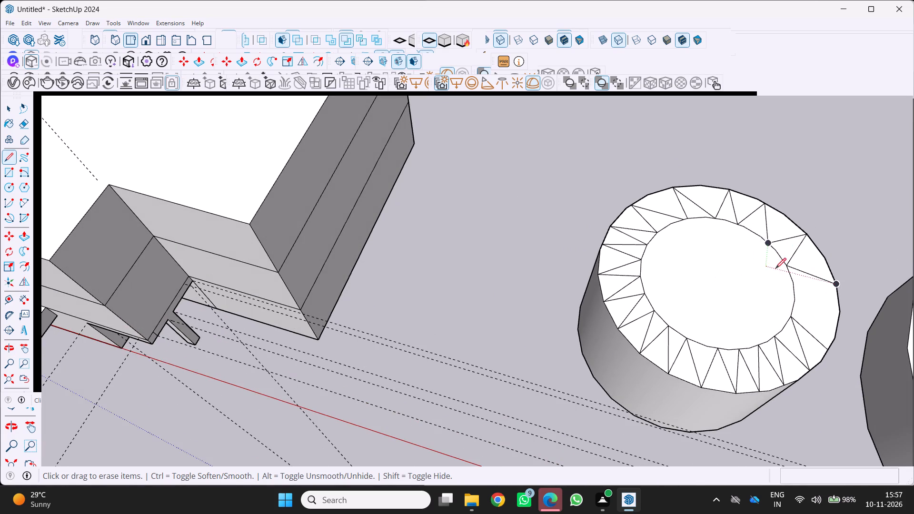
scroll(793, 325, "up", 3)
left_click_drag(793, 291, 801, 288)
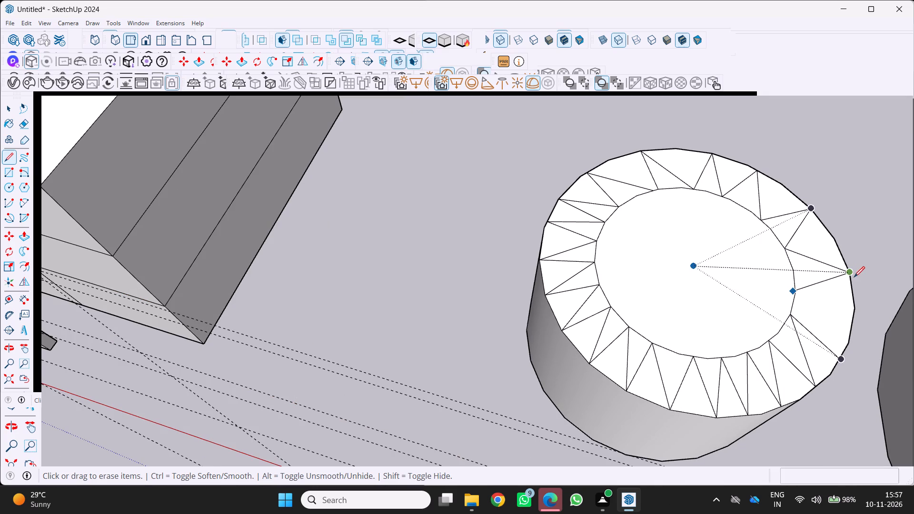
left_click(856, 273)
left_click(797, 288)
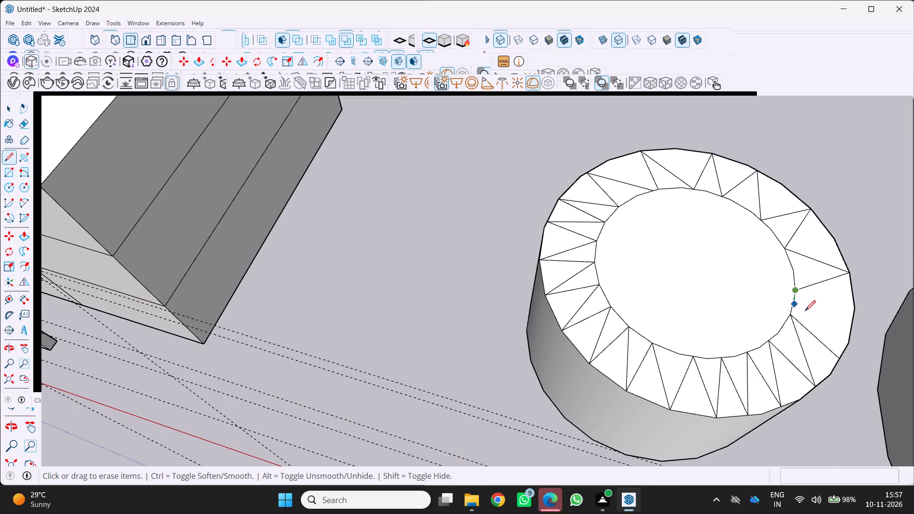
scroll(805, 311, "down", 4)
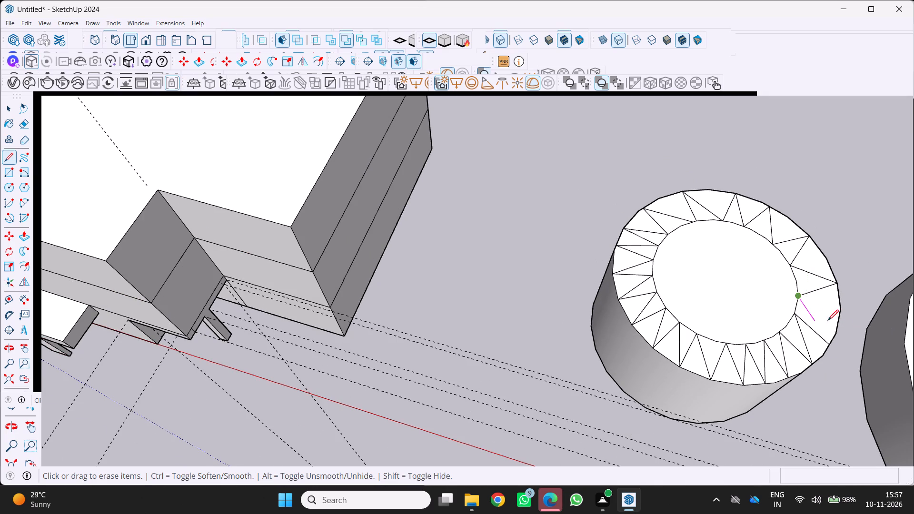
scroll(829, 347, "up", 1)
left_click(834, 347)
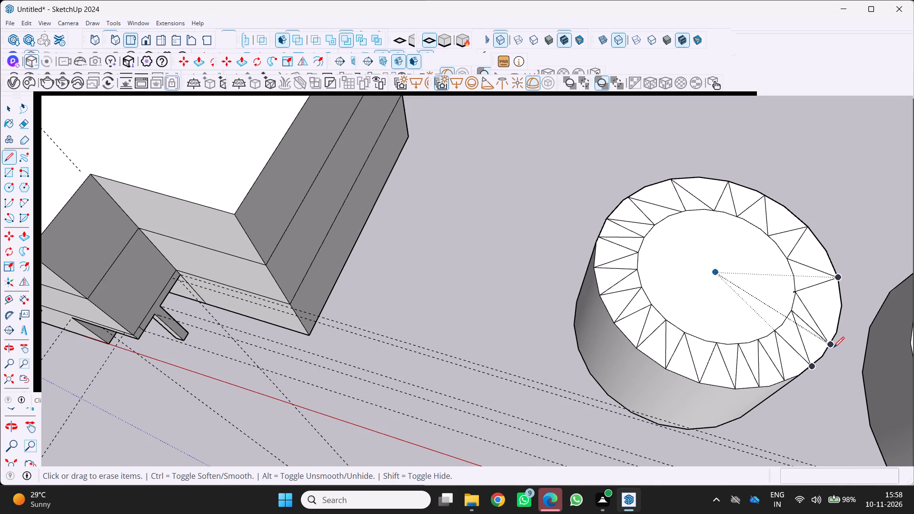
scroll(722, 289, "down", 5)
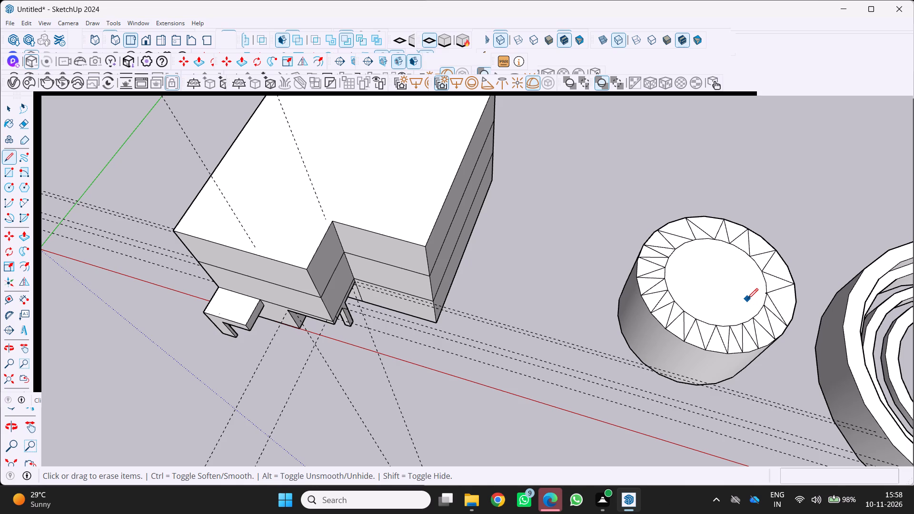
Push down three consecutive zigzag triangles on the ring's top face, those based on the inner circle, starting where the pattern closes.
key("space")
scroll(770, 292, "up", 2)
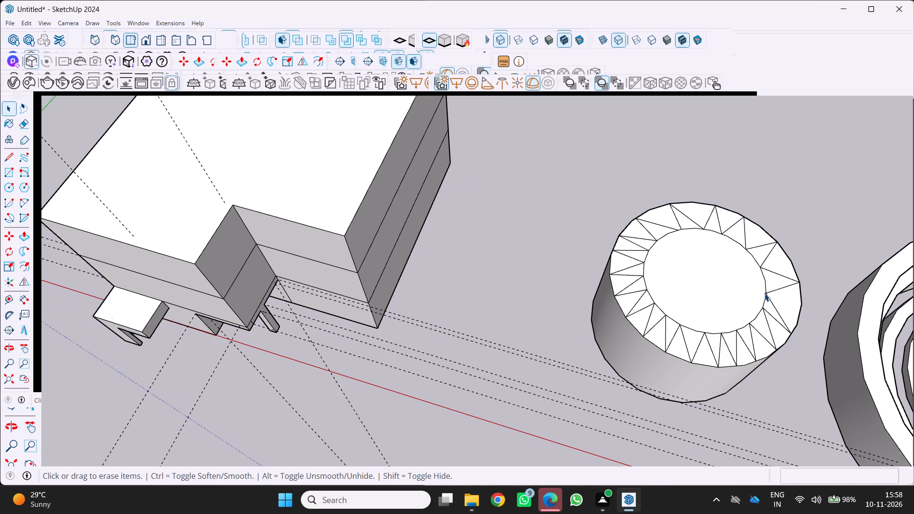
key("p")
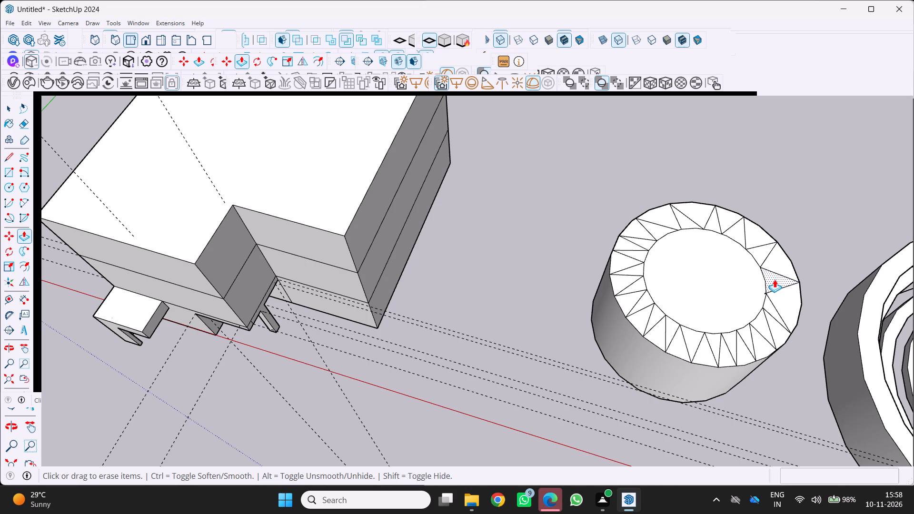
left_click_drag(775, 279, 777, 301)
scroll(761, 316, "up", 2)
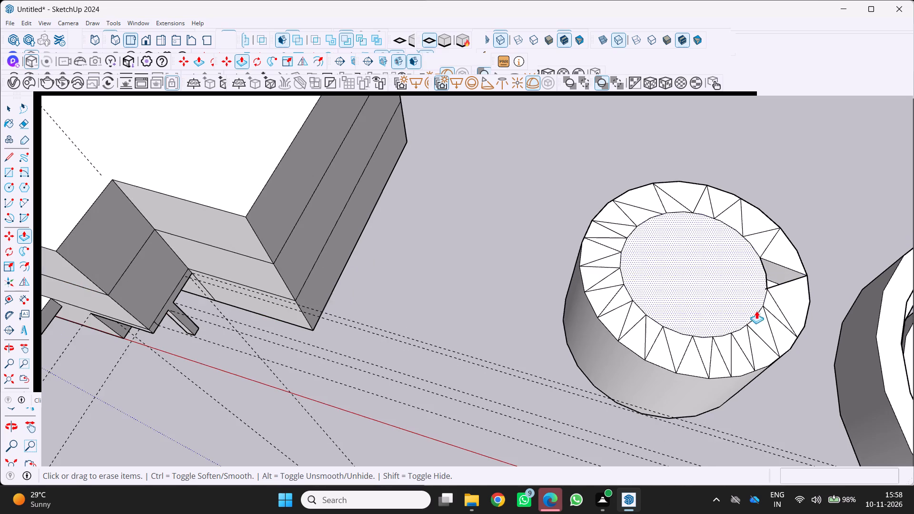
scroll(792, 300, "up", 2)
left_click_drag(771, 304, 765, 317)
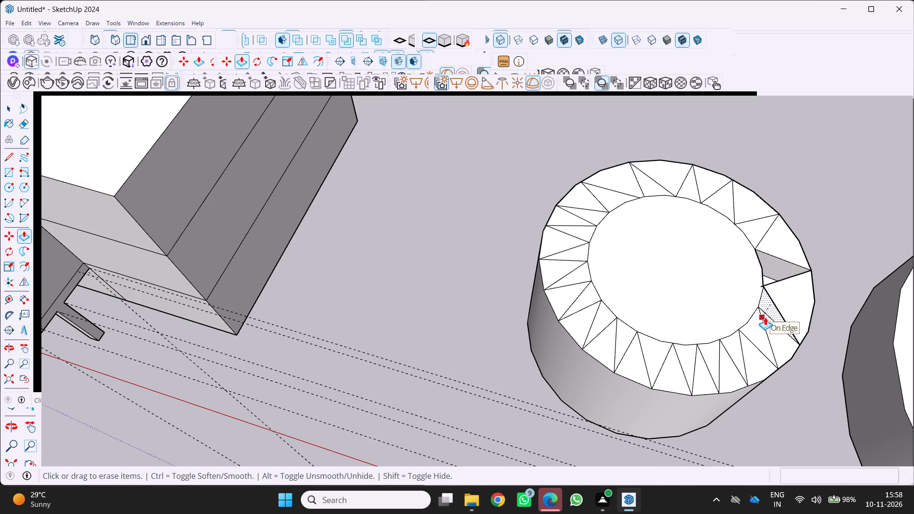
left_click_drag(765, 317, 762, 308)
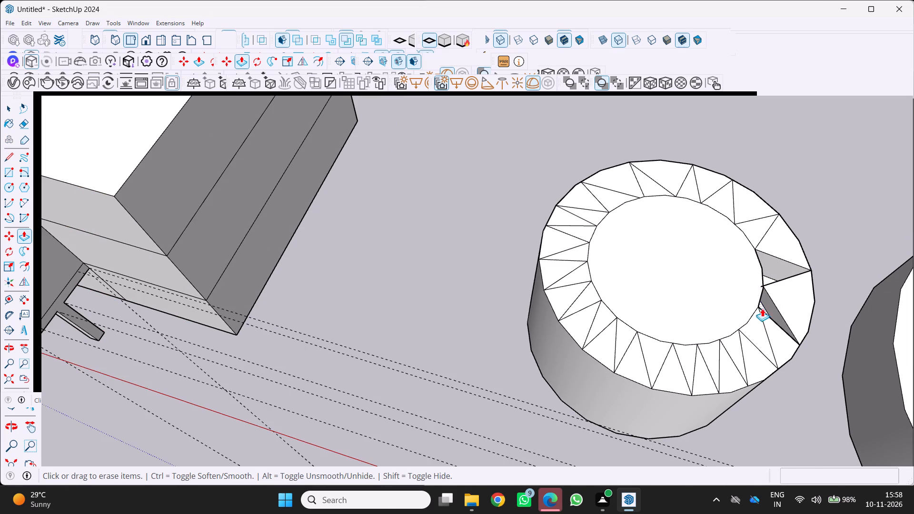
left_click_drag(762, 308, 765, 307)
scroll(751, 319, "down", 3)
middle_click_drag(748, 319, 805, 281)
scroll(763, 289, "up", 3)
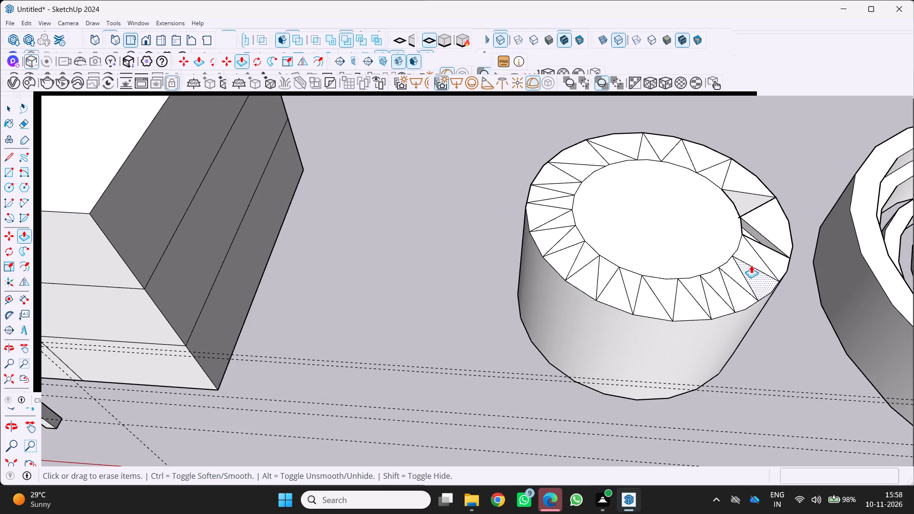
left_click_drag(748, 252, 743, 260)
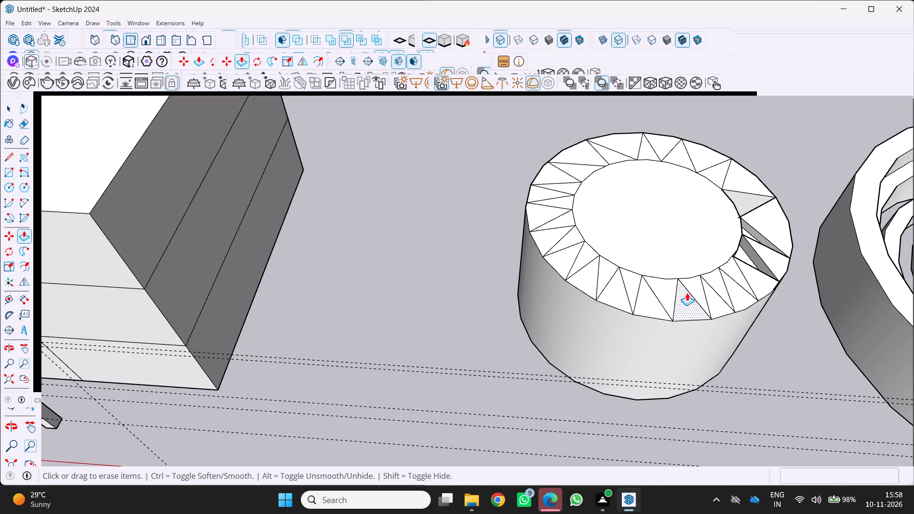
Recess two more inner-based triangles of the zigzag rim, continuing around from the last recess to a similar depth.
middle_click_drag(709, 315, 649, 327)
scroll(679, 320, "up", 1)
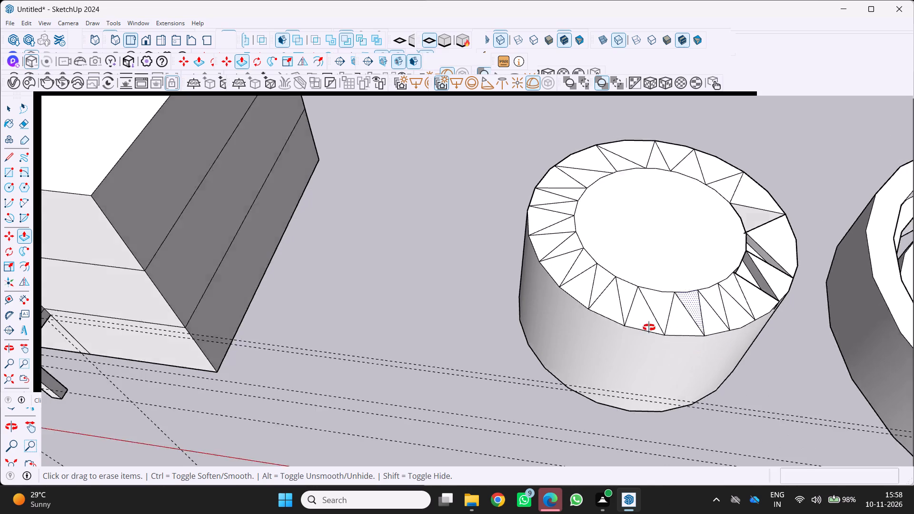
middle_click_drag(649, 327, 636, 330)
scroll(665, 324, "up", 1)
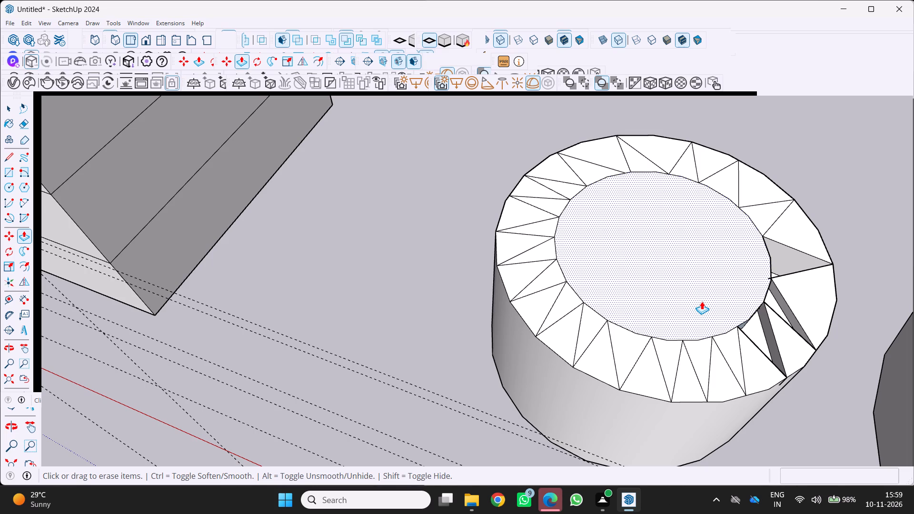
left_click_drag(730, 339, 729, 351)
scroll(698, 354, "up", 2)
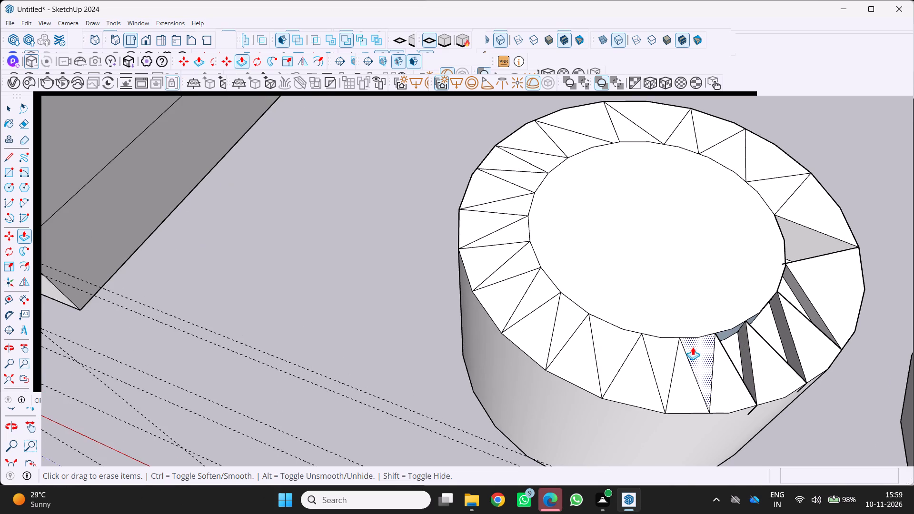
left_click_drag(695, 345, 698, 356)
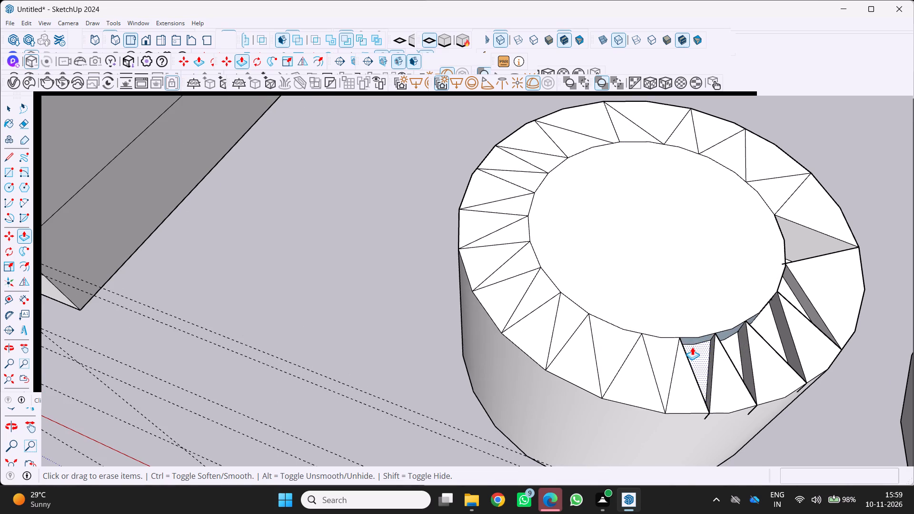
Push the sixth and seventh inner-based rim triangles down with Push/Pull, matching the neighbouring recesses.
middle_click_drag(689, 348, 772, 299)
scroll(755, 313, "up", 1)
scroll(722, 277, "up", 1)
left_click_drag(694, 265, 691, 280)
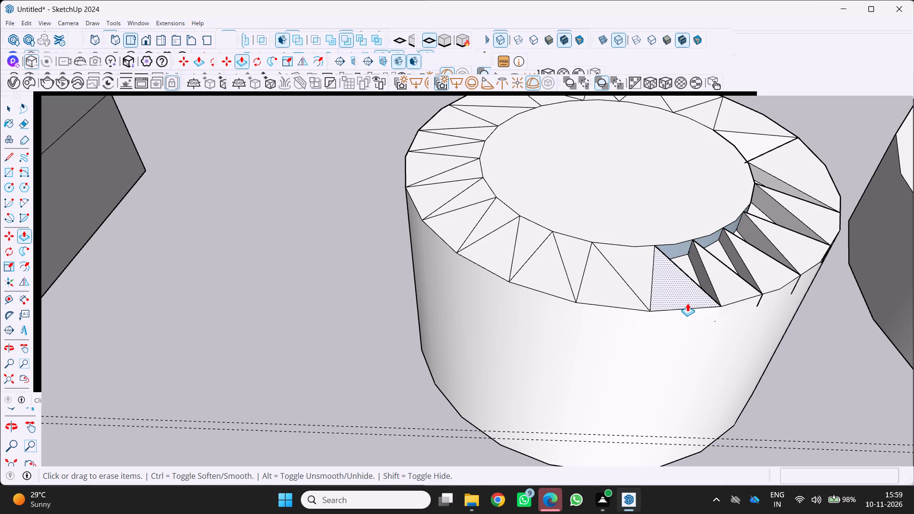
middle_click_drag(687, 305, 703, 328)
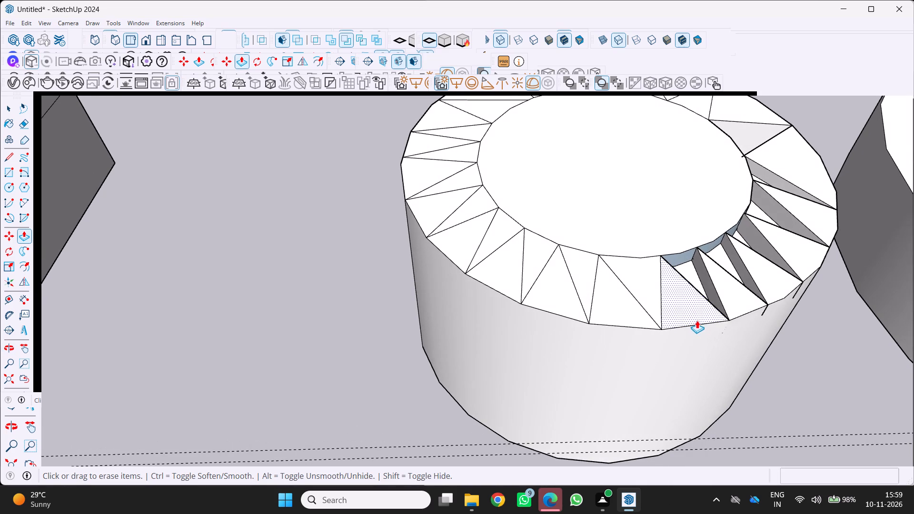
scroll(689, 309, "up", 1)
left_click_drag(647, 281, 643, 295)
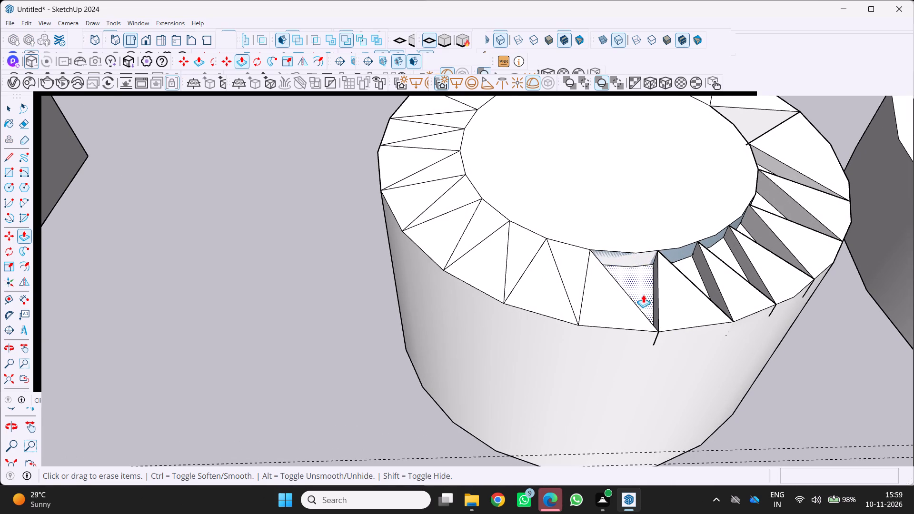
left_click_drag(643, 295, 642, 301)
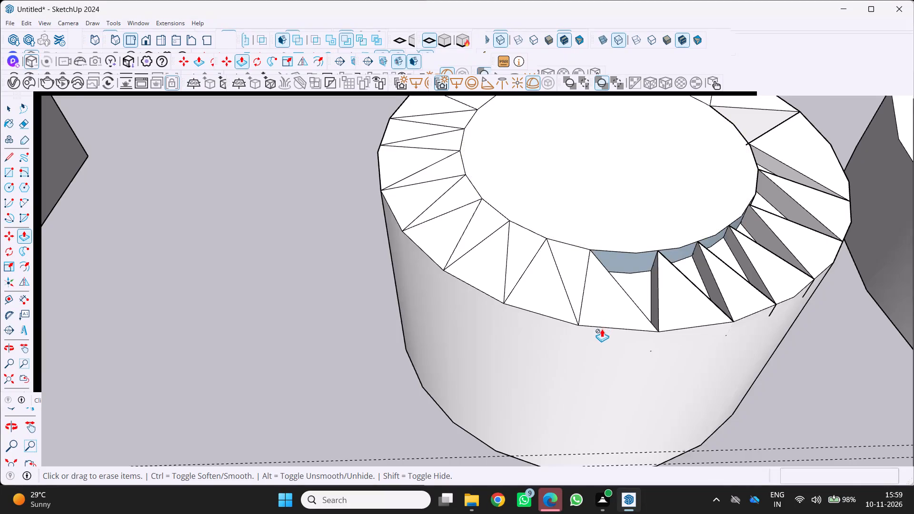
Sink another pair of inner-based triangles beside the last recess on the rim, leaving the outer-based triangles between them raised.
middle_click_drag(603, 328, 758, 336)
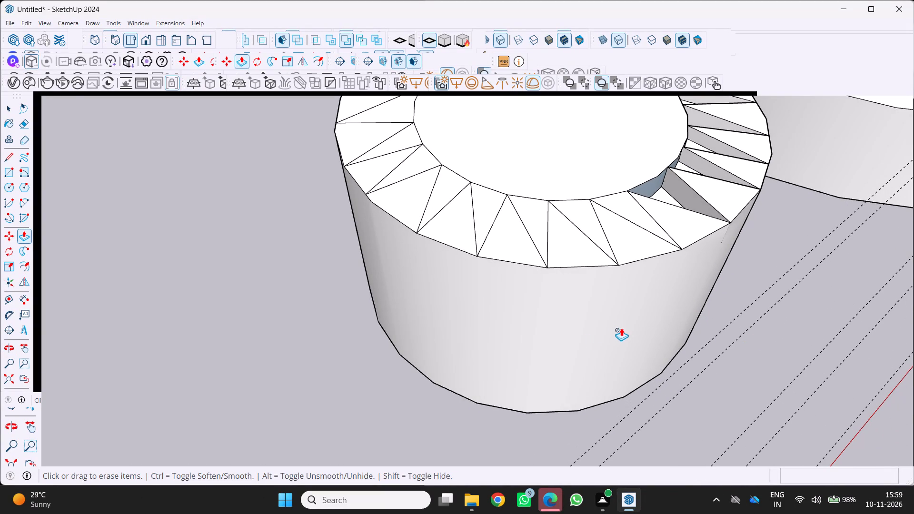
middle_click_drag(606, 346, 628, 364)
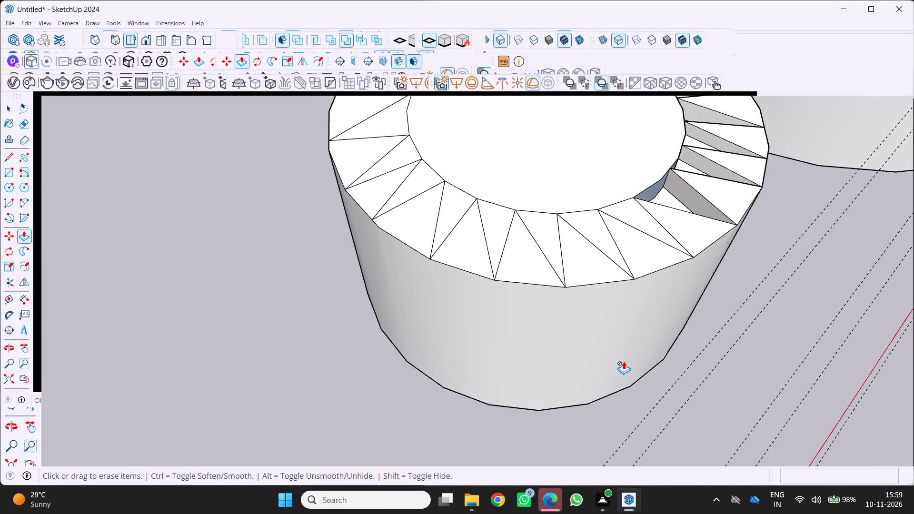
scroll(603, 355, "up", 1)
middle_click_drag(598, 347, 504, 375)
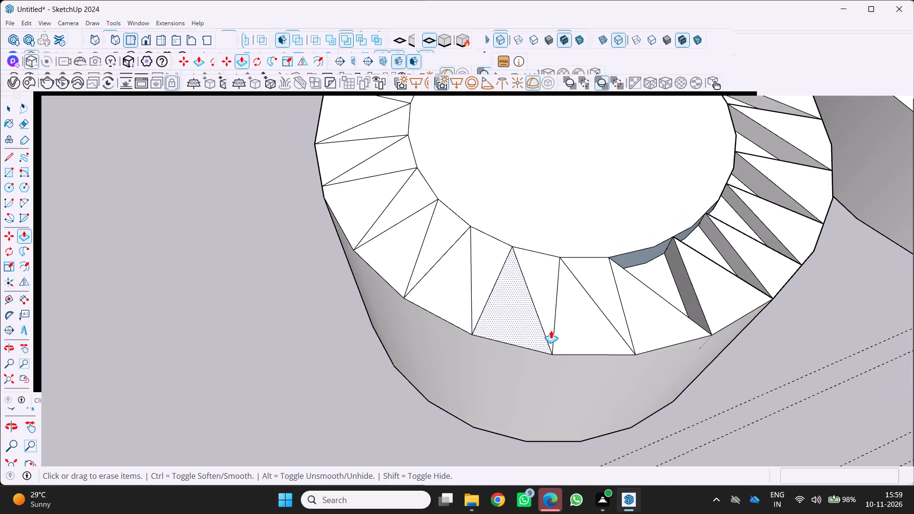
left_click_drag(604, 279, 598, 290)
middle_click_drag(569, 293, 628, 267)
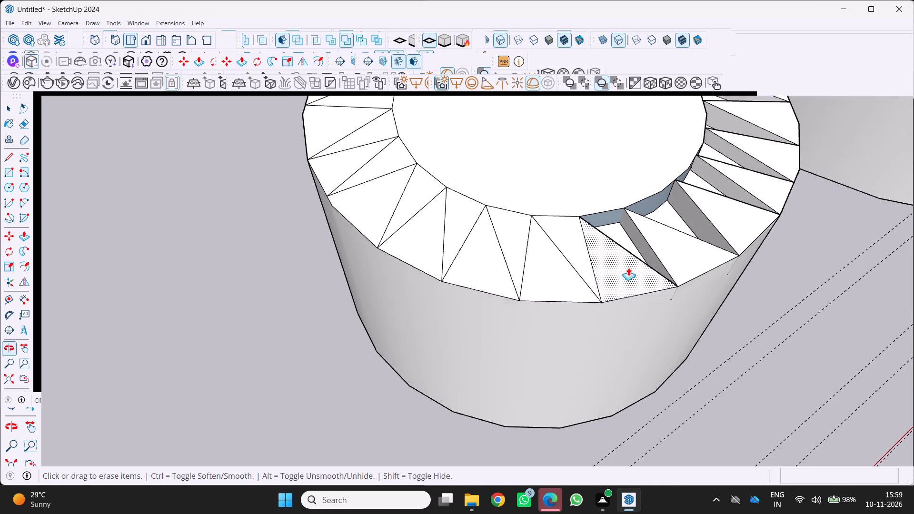
middle_click_drag(628, 267, 629, 268)
left_click_drag(582, 244, 578, 244)
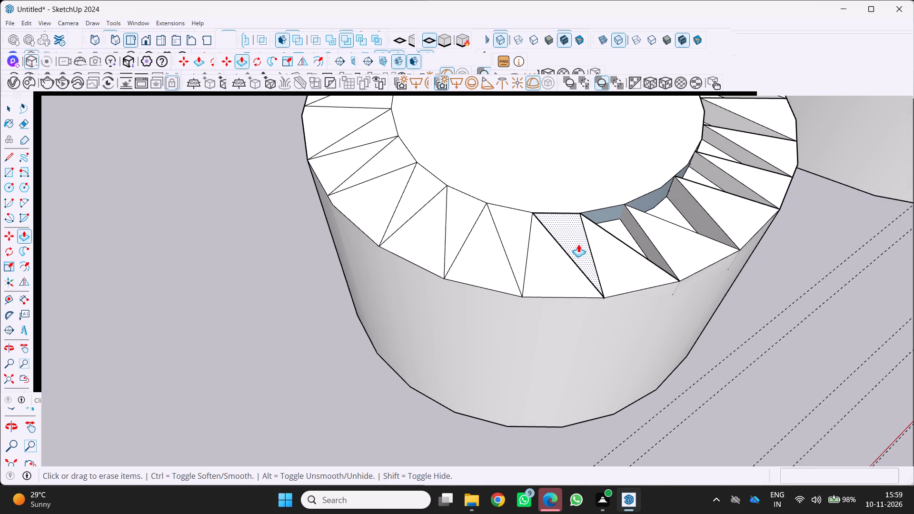
left_click_drag(578, 244, 573, 254)
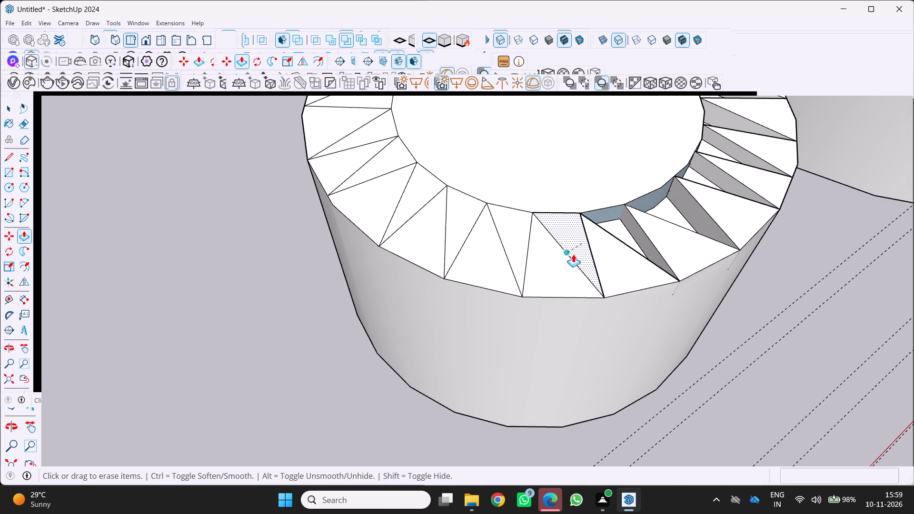
left_click_drag(573, 254, 575, 247)
scroll(580, 254, "up", 3)
left_click_drag(577, 242, 576, 249)
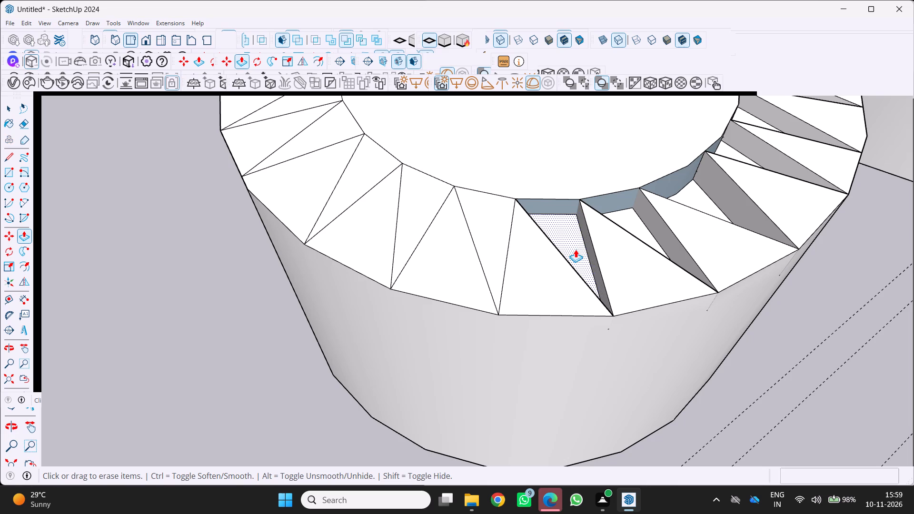
left_click_drag(576, 249, 575, 251)
Push the tenth and eleventh inner-based triangles down into the ring's top face, in sequence around the rim.
middle_click_drag(585, 306, 682, 313)
scroll(605, 292, "down", 1)
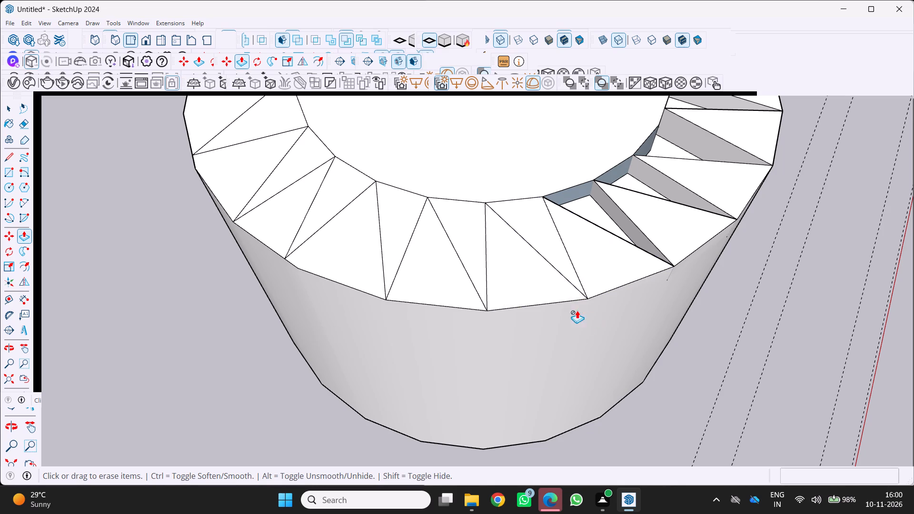
middle_click_drag(520, 255, 590, 273)
left_click_drag(563, 227, 562, 235)
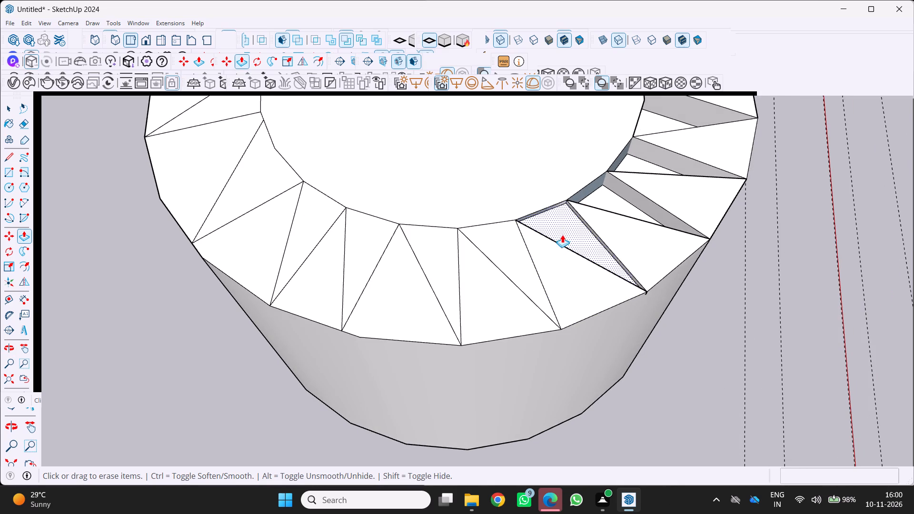
left_click_drag(562, 235, 559, 240)
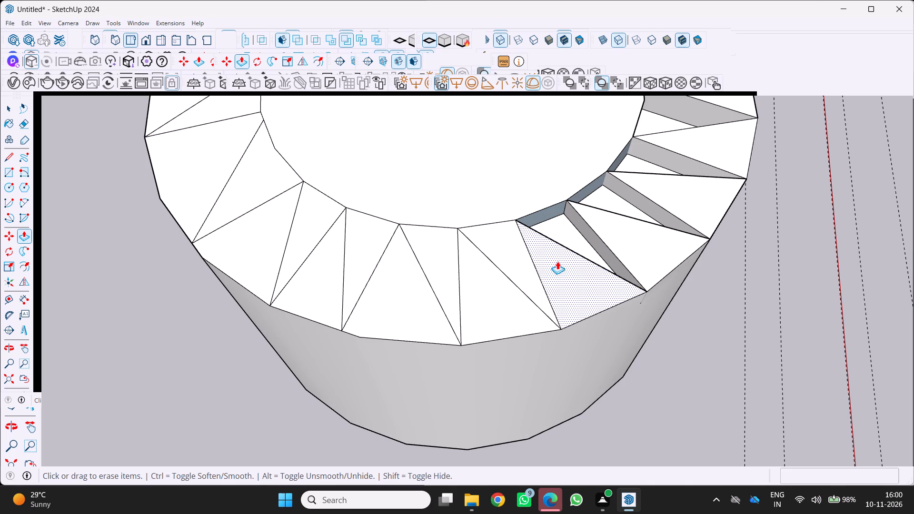
scroll(625, 277, "down", 1)
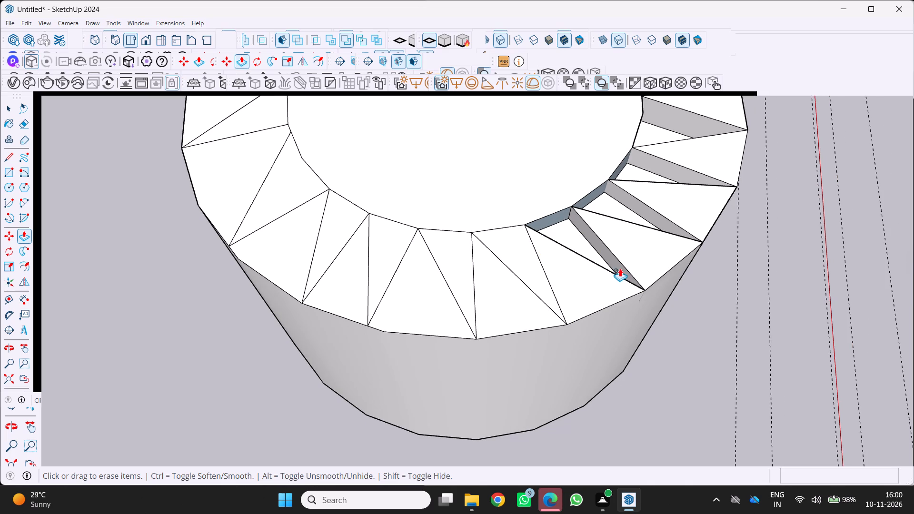
scroll(665, 294, "down", 3)
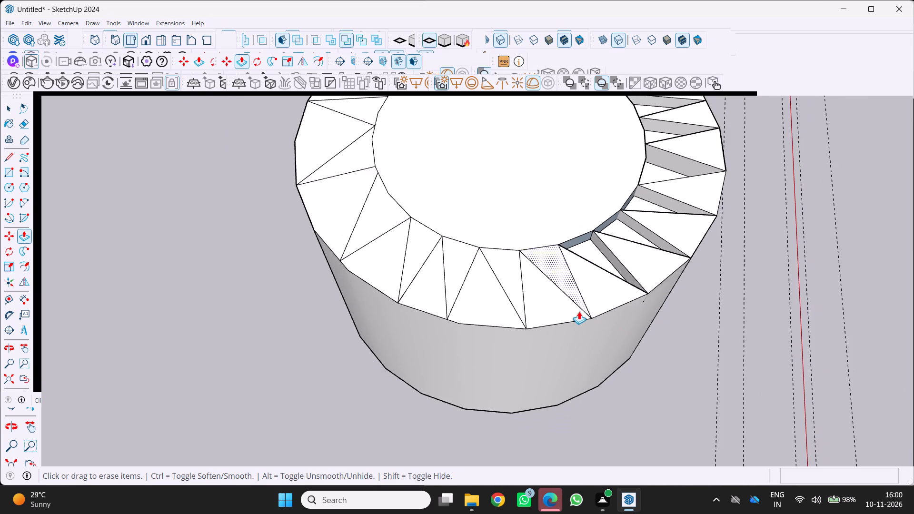
scroll(581, 286, "up", 2)
left_click_drag(557, 274, 553, 286)
Recess two more inner-based triangles of the zigzag rim with Push/Pull, continuing around from the last sunken one.
middle_click_drag(551, 321, 551, 322)
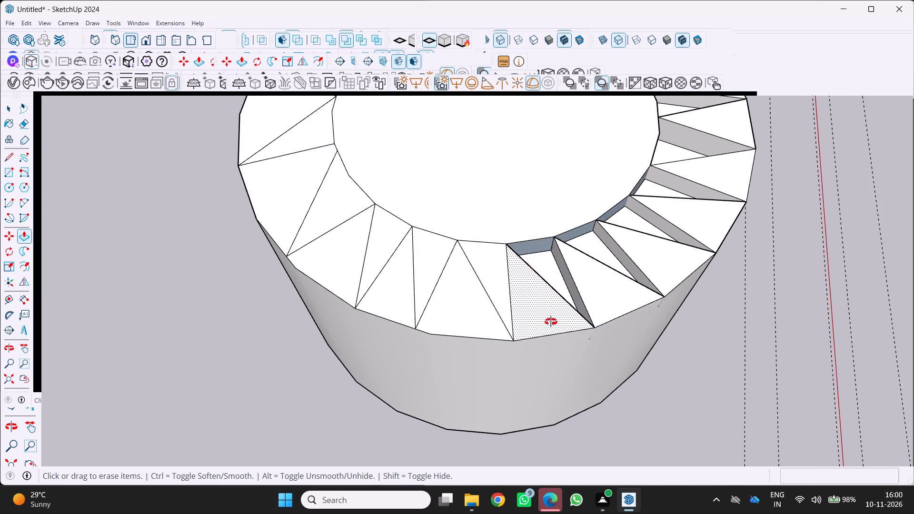
middle_click_drag(551, 322, 729, 330)
scroll(729, 330, "down", 4)
scroll(591, 265, "up", 3)
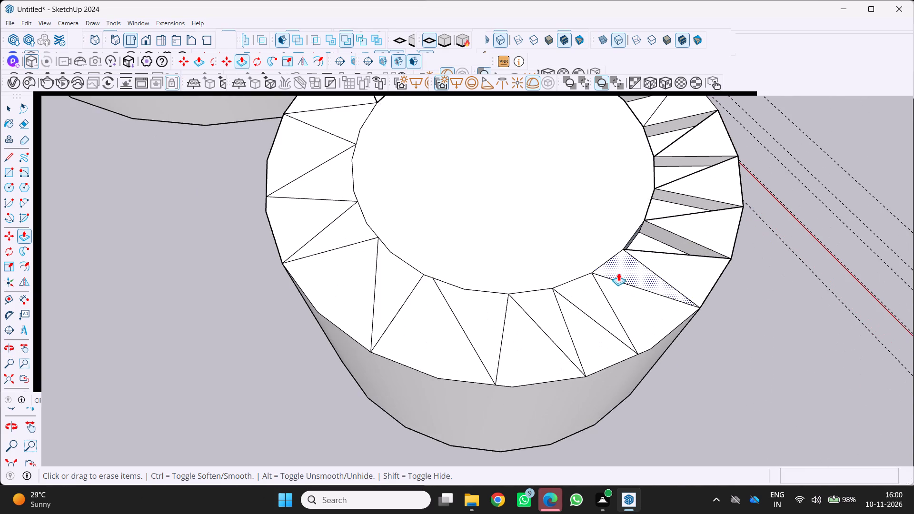
left_click_drag(624, 266, 625, 278)
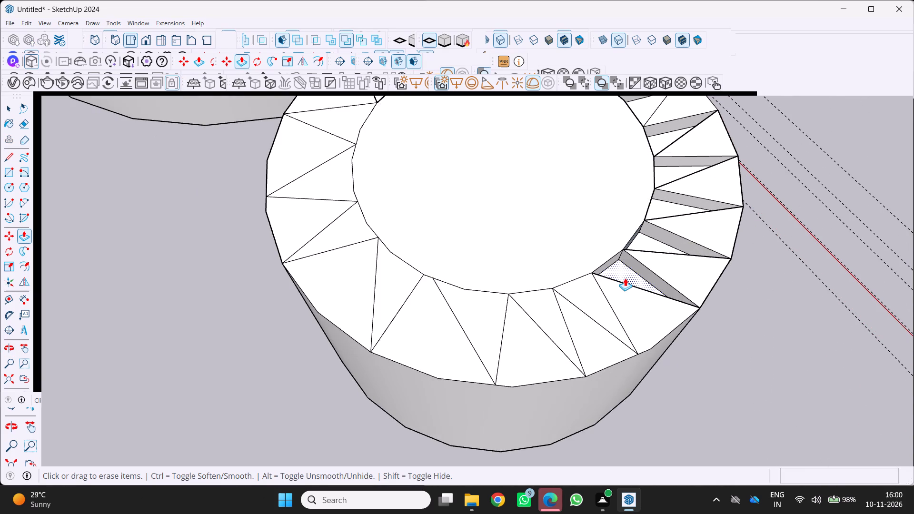
left_click_drag(625, 278, 625, 278)
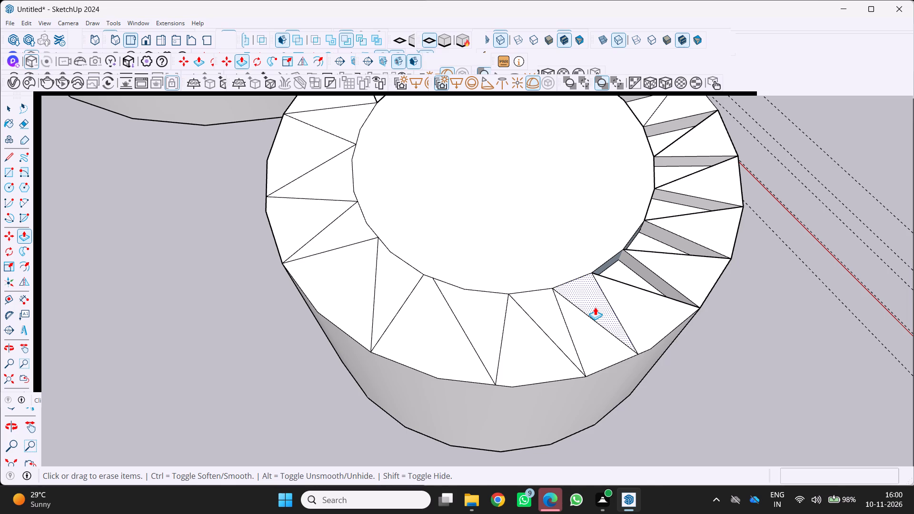
middle_click_drag(646, 345, 726, 351)
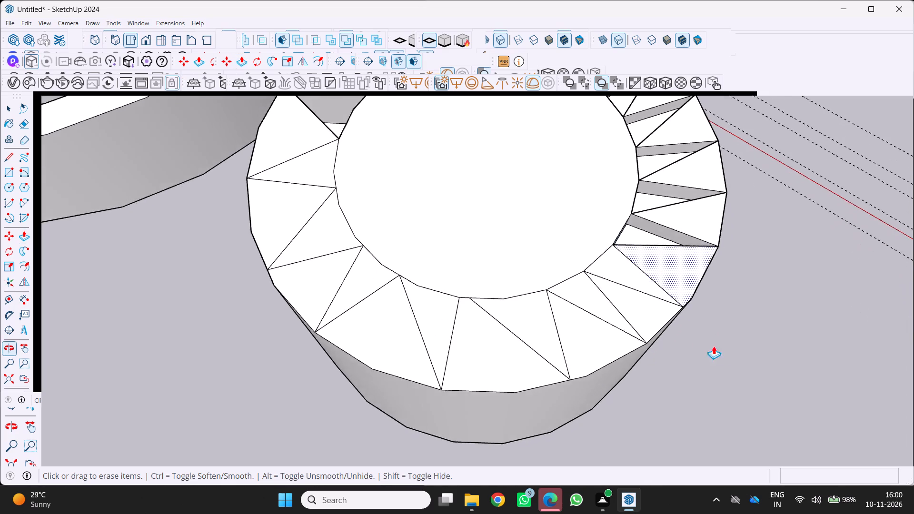
left_click_drag(634, 262, 634, 277)
Sink two further inner-based rim triangles, adjusting each one's depth to match the neighbouring recesses.
scroll(587, 308, "up", 3)
left_click_drag(572, 281, 588, 283)
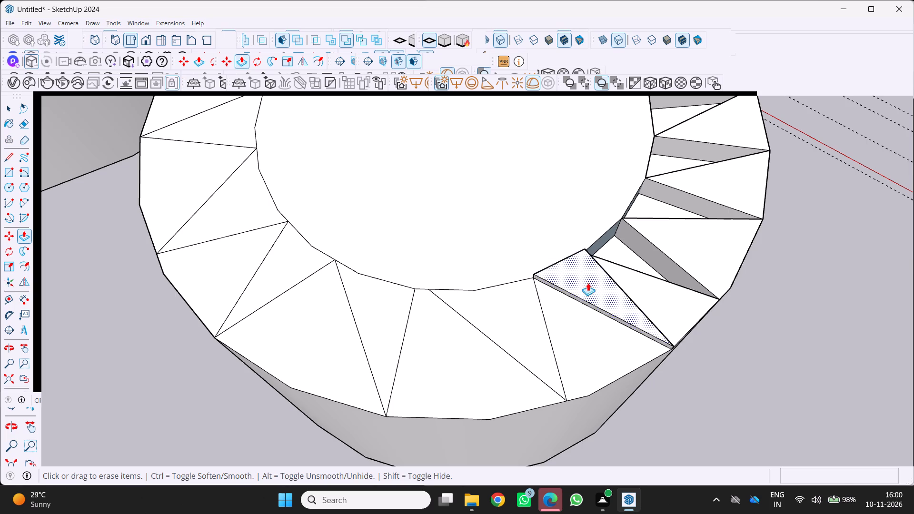
left_click_drag(588, 283, 593, 290)
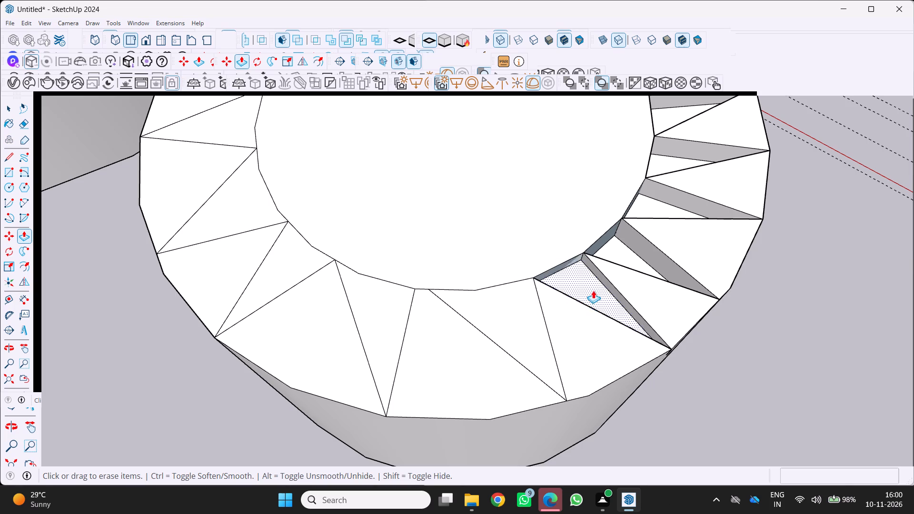
left_click_drag(593, 290, 592, 299)
middle_click_drag(568, 310, 673, 289)
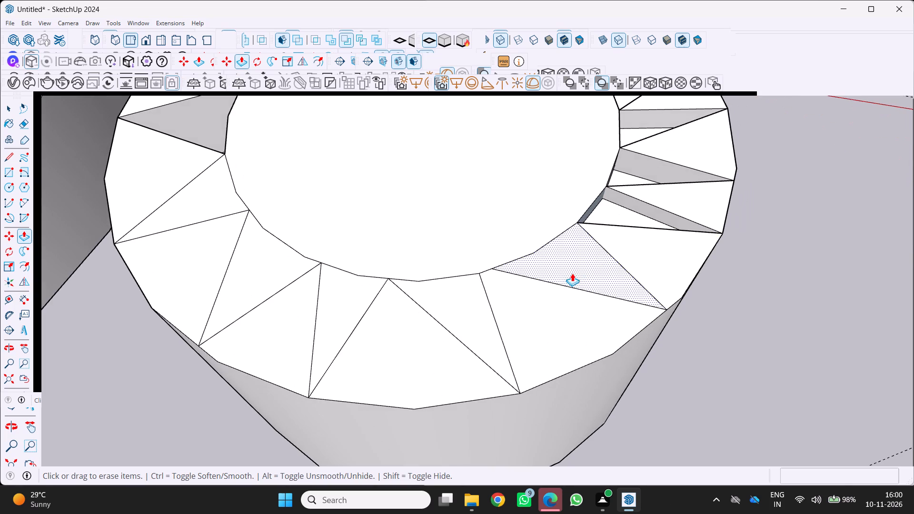
left_click_drag(577, 271, 586, 293)
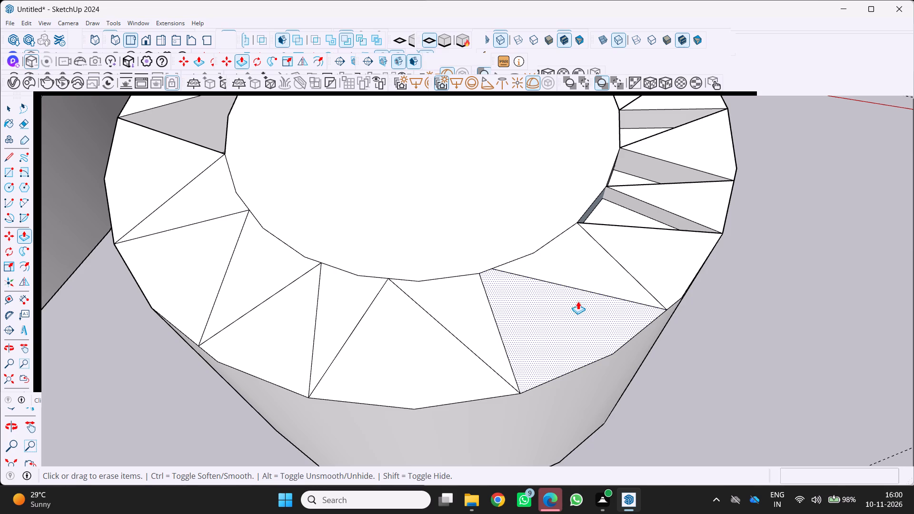
left_click_drag(549, 264, 564, 282)
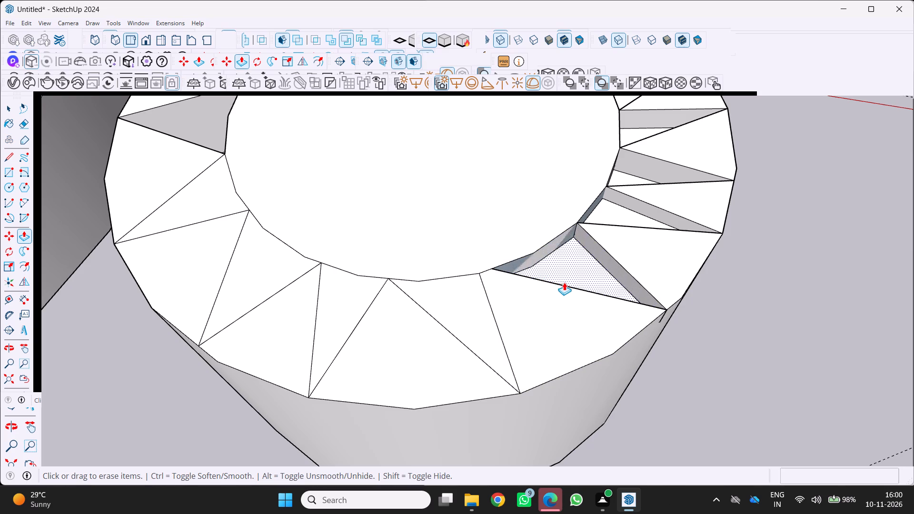
left_click_drag(564, 282, 573, 277)
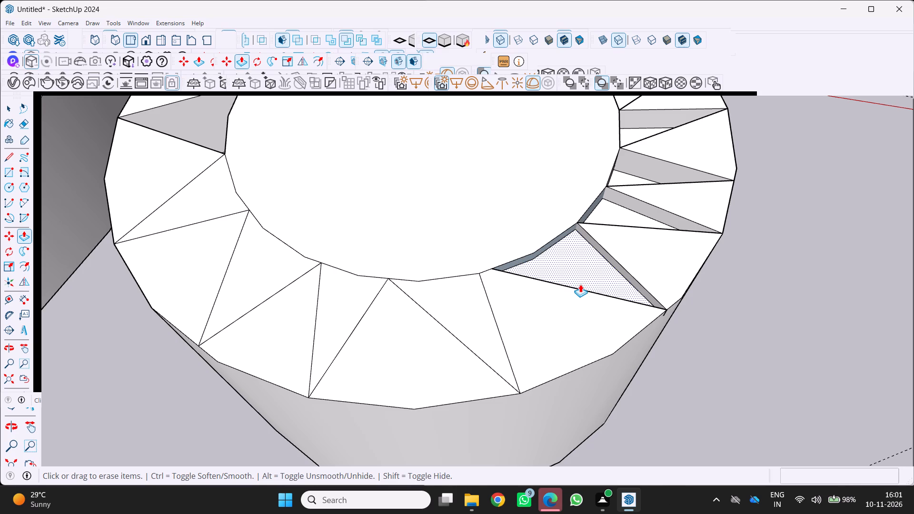
Push the following two inner-based triangles down into the ring's top face, leaving the outer-based triangle between them raised.
middle_click_drag(552, 282, 702, 267)
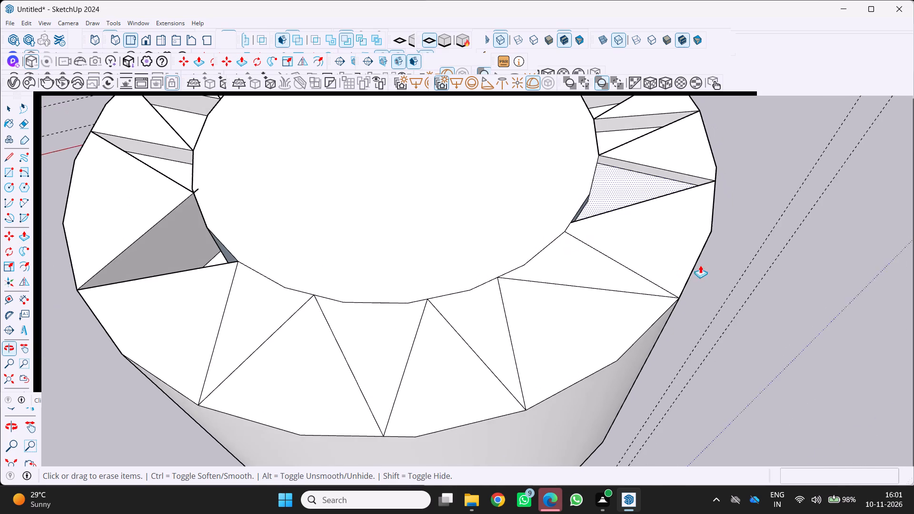
left_click_drag(570, 252, 572, 274)
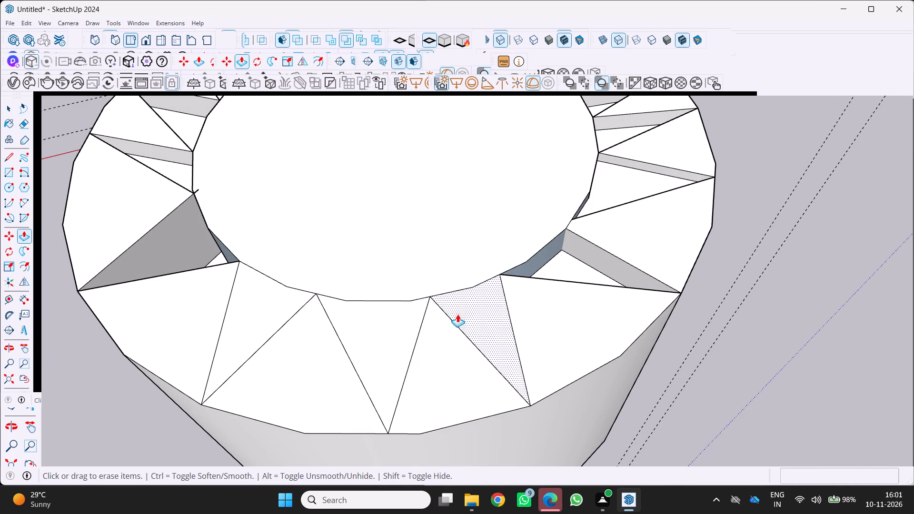
left_click_drag(467, 306, 483, 324)
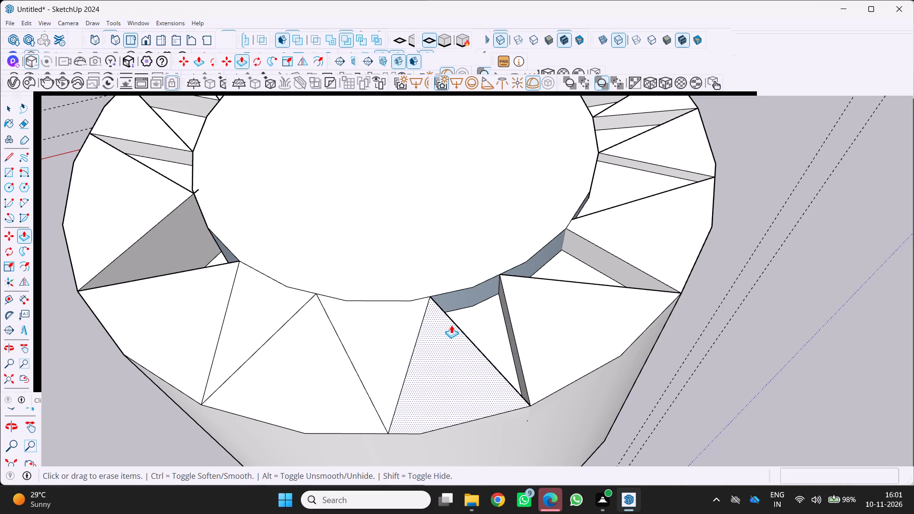
Recess the last two inner-based triangles leading up to the deep first recess, completing the alternating pattern around the rim.
middle_click_drag(442, 329, 519, 306)
left_click_drag(484, 317, 488, 332)
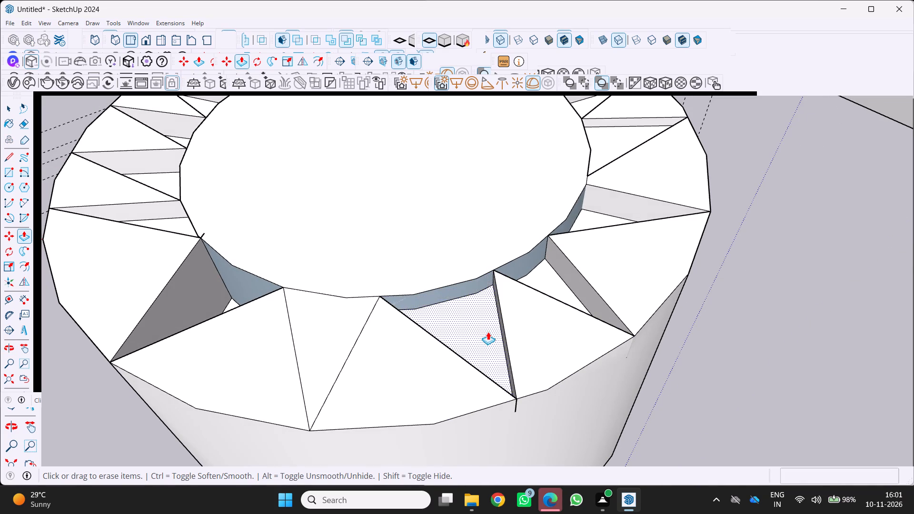
left_click_drag(488, 332, 481, 336)
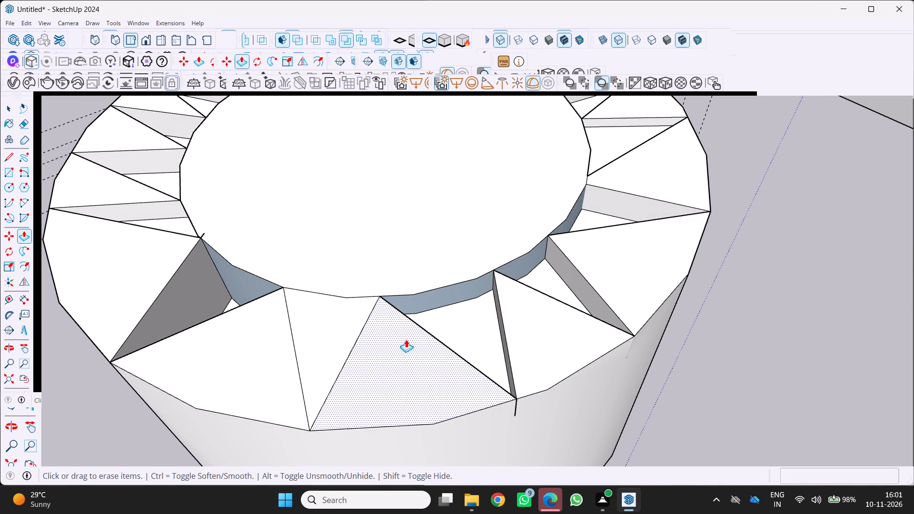
scroll(601, 290, "down", 3)
middle_click_drag(531, 319, 654, 289)
left_click_drag(514, 298, 517, 305)
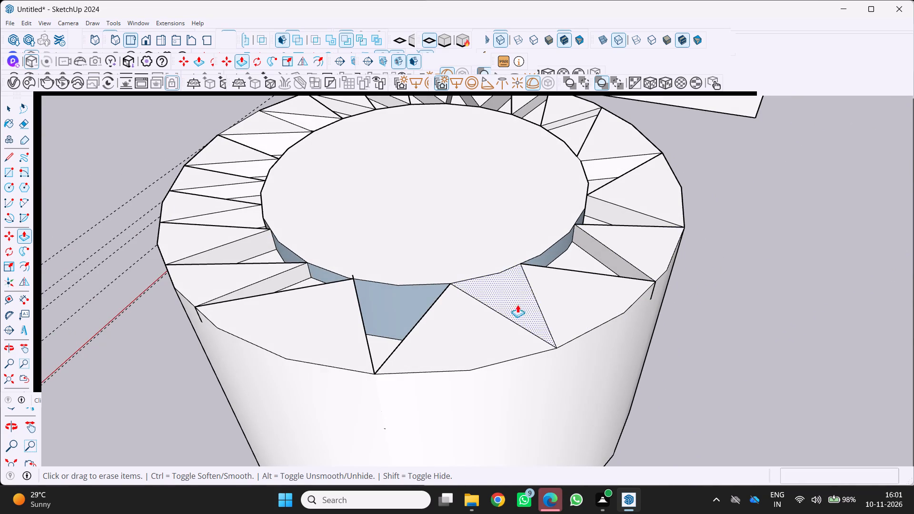
left_click_drag(517, 305, 530, 319)
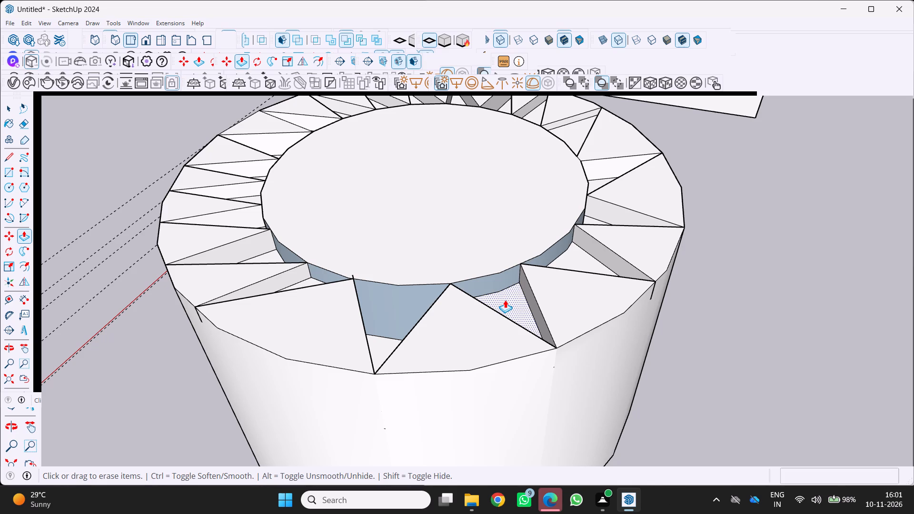
Examine the whole zigzag rim from all around, checking the sunken triangles and their edges against the inner circle.
scroll(586, 311, "down", 1)
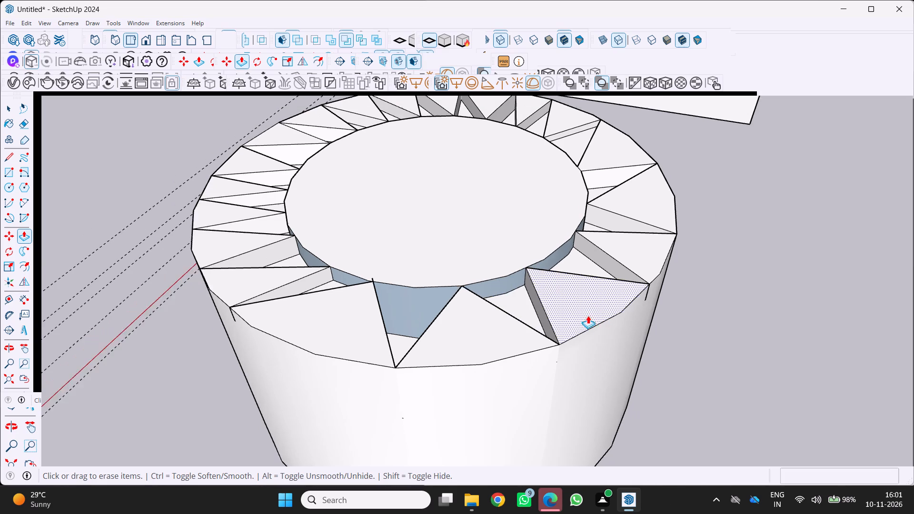
scroll(588, 316, "down", 1)
middle_click_drag(564, 335, 646, 359)
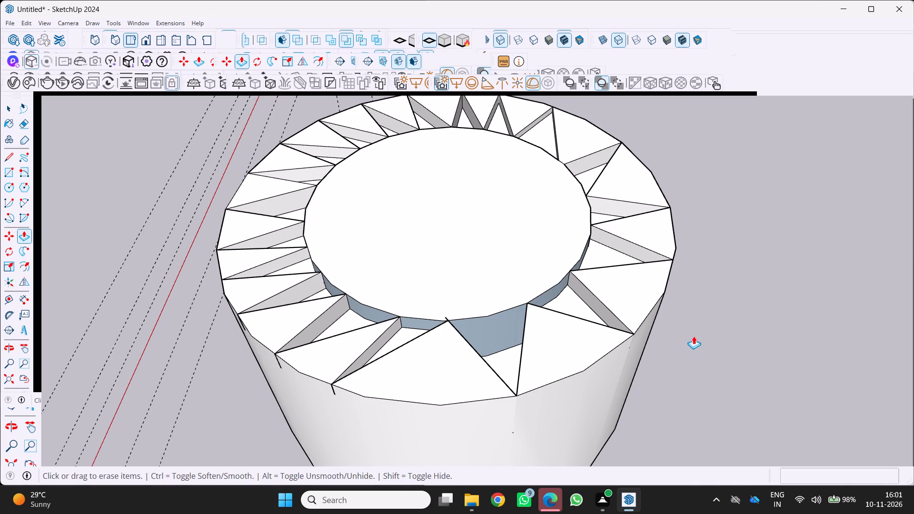
scroll(662, 323, "down", 3)
middle_click_drag(667, 325, 626, 348)
scroll(618, 332, "up", 3)
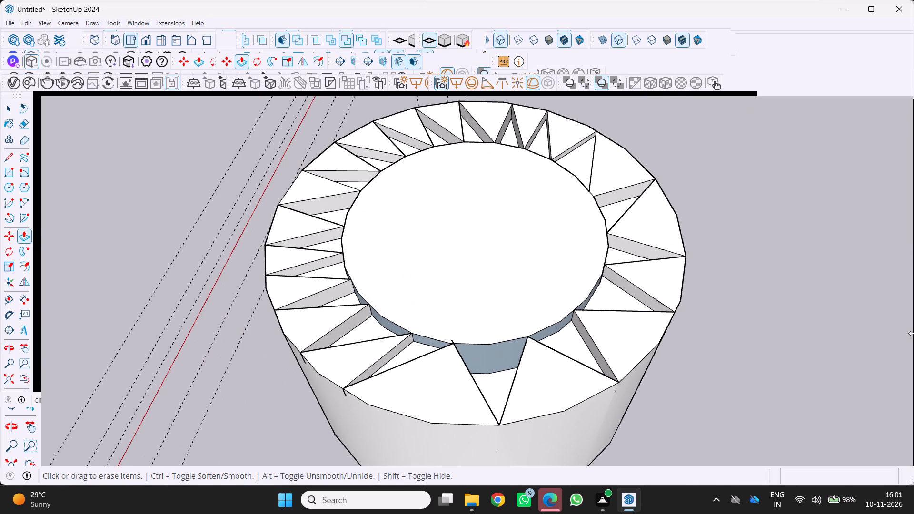
left_click(511, 392)
key("l")
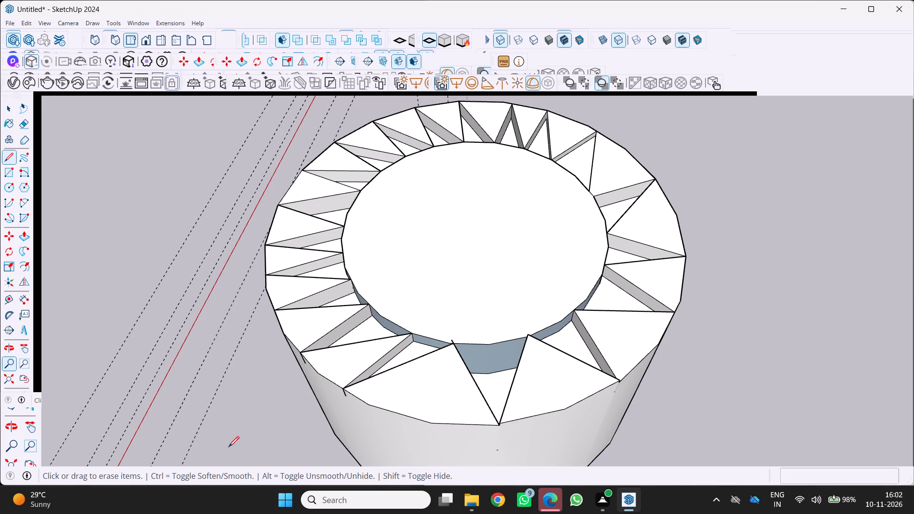
scroll(363, 223, "down", 3)
middle_click_drag(377, 230, 547, 199)
scroll(403, 237, "up", 3)
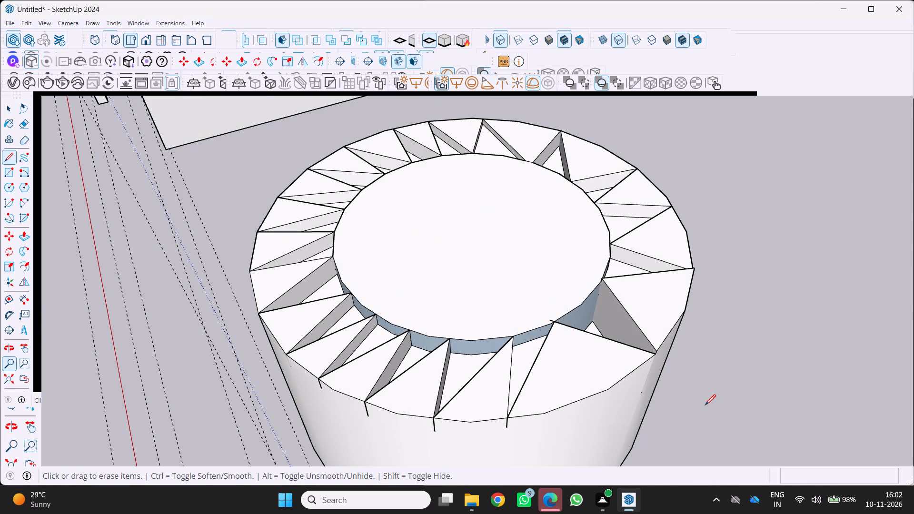
scroll(821, 426, "down", 2)
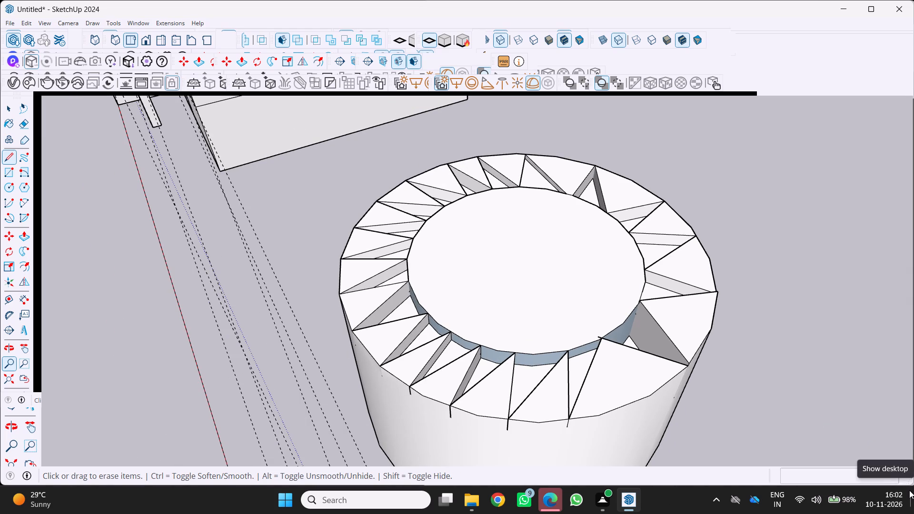
scroll(913, 509, "down", 4)
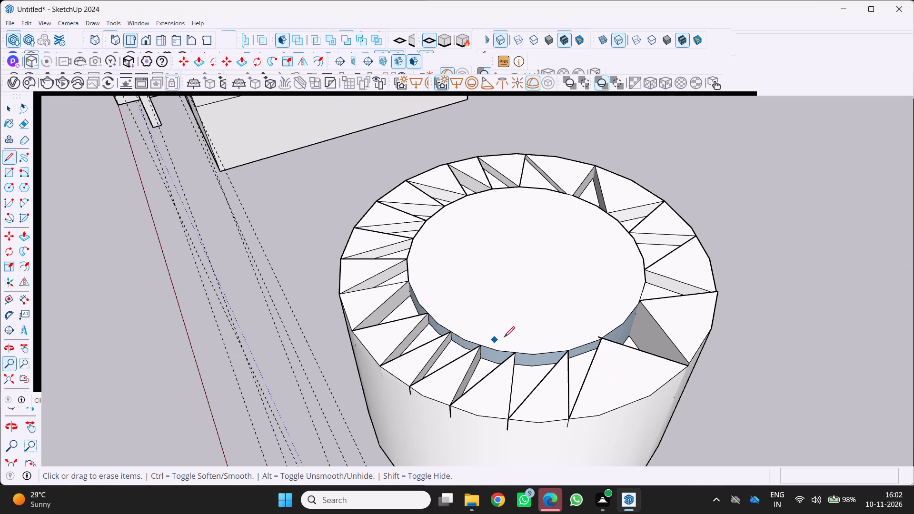
scroll(504, 337, "down", 2)
middle_click_drag(508, 337, 763, 254)
scroll(763, 254, "up", 1)
middle_click_drag(434, 312, 437, 363)
scroll(433, 357, "up", 1)
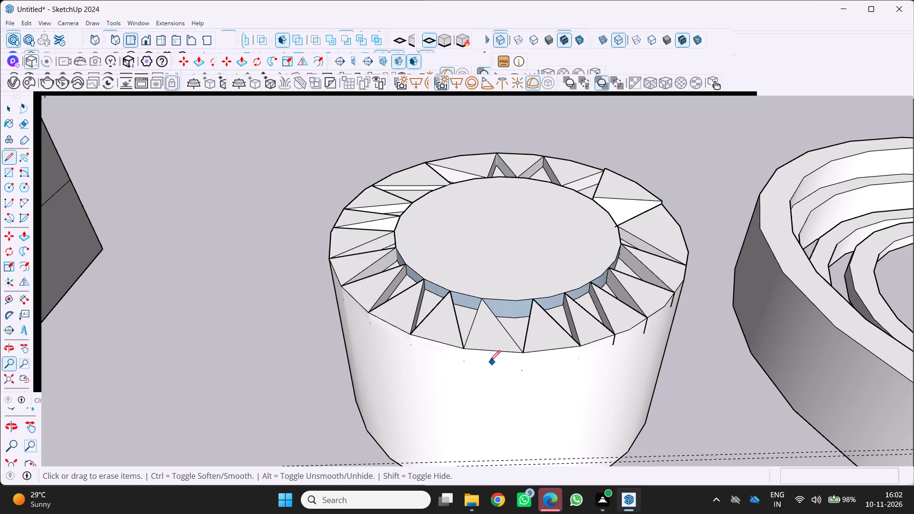
middle_click_drag(498, 285, 652, 326)
scroll(556, 341, "down", 6)
middle_click_drag(547, 346, 461, 290)
scroll(547, 346, "up", 1)
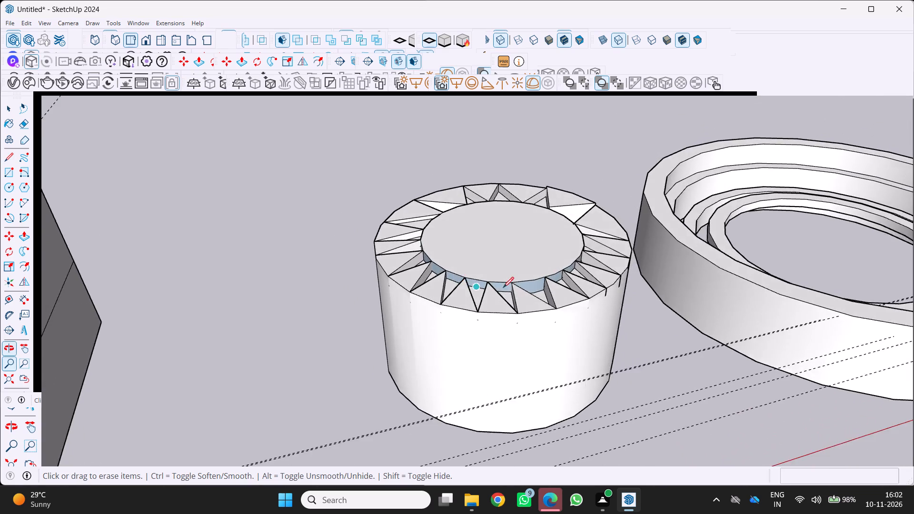
scroll(505, 290, "up", 3)
middle_click_drag(523, 317, 423, 376)
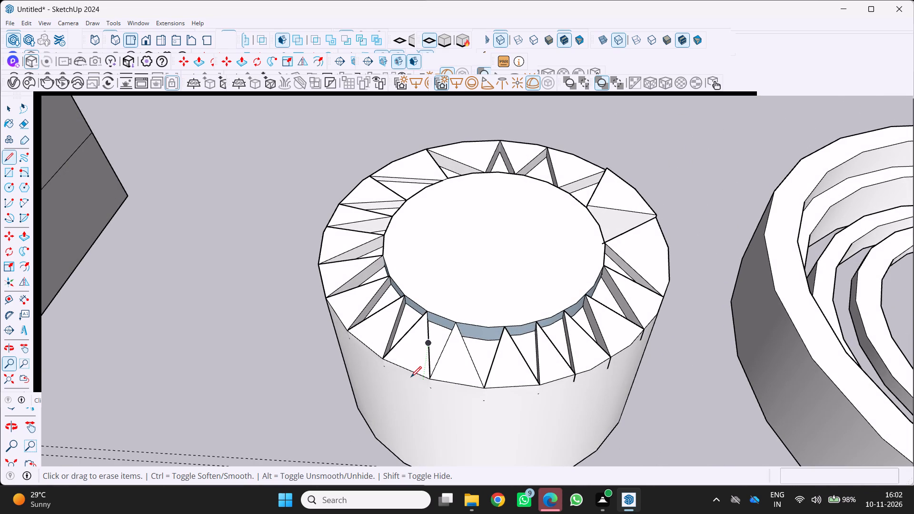
scroll(469, 387, "down", 1)
middle_click_drag(477, 386, 426, 414)
scroll(649, 290, "up", 1)
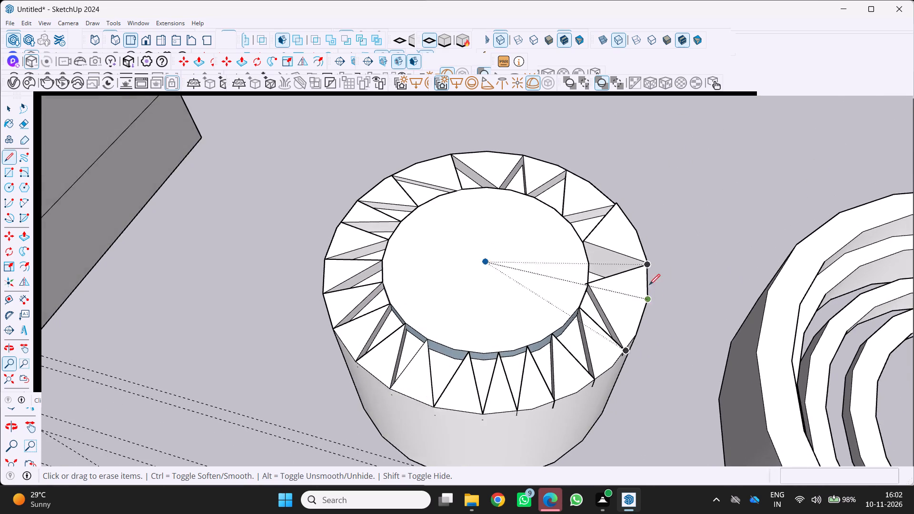
scroll(622, 297, "up", 1)
middle_click_drag(622, 297, 571, 328)
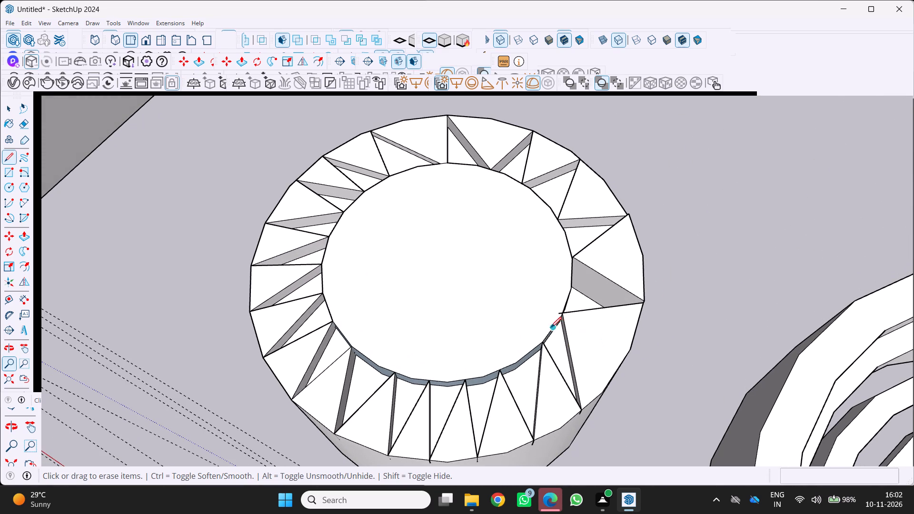
Draw a straight line joining the two inner corners of the deepest triangular recess, along the edge of the central disc.
key("l")
scroll(561, 315, "up", 3)
left_click_drag(562, 314, 566, 307)
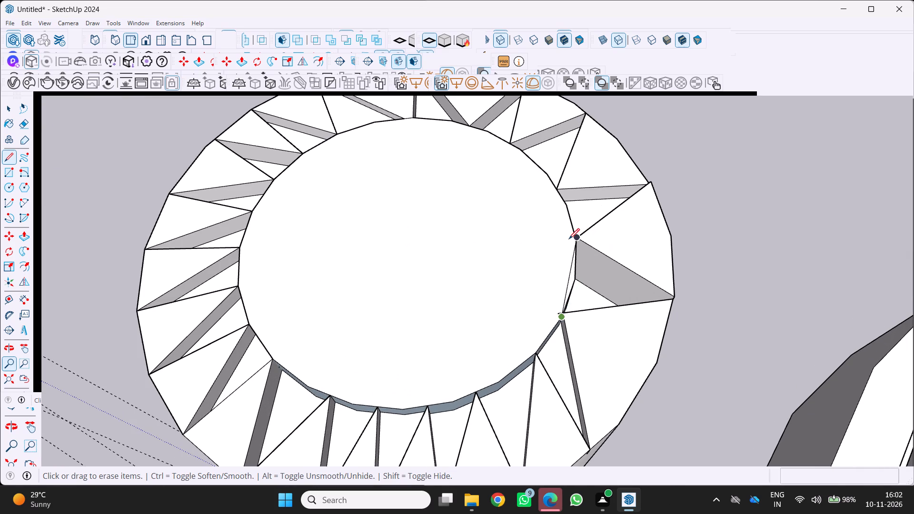
left_click(575, 241)
key("Escape")
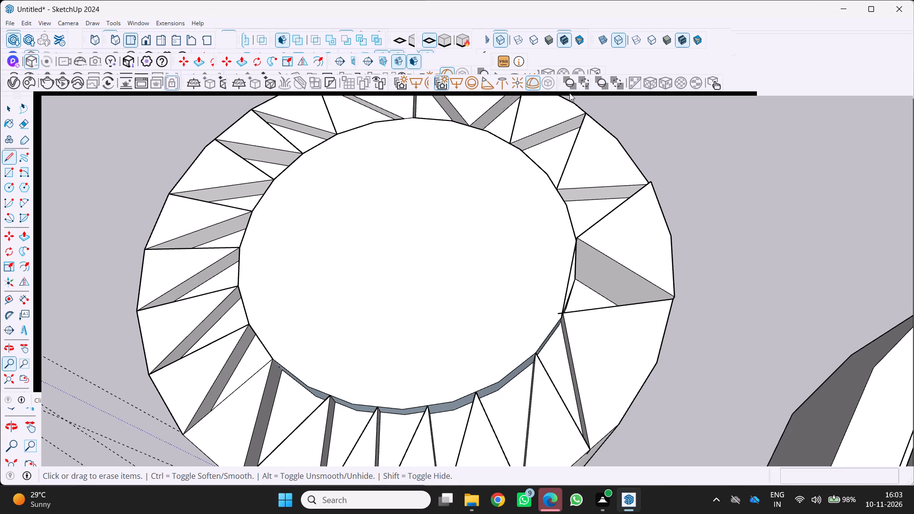
Use Push/Pull at the thin sliver between the new line and the deep recess's inner edge.
scroll(604, 167, "down", 4)
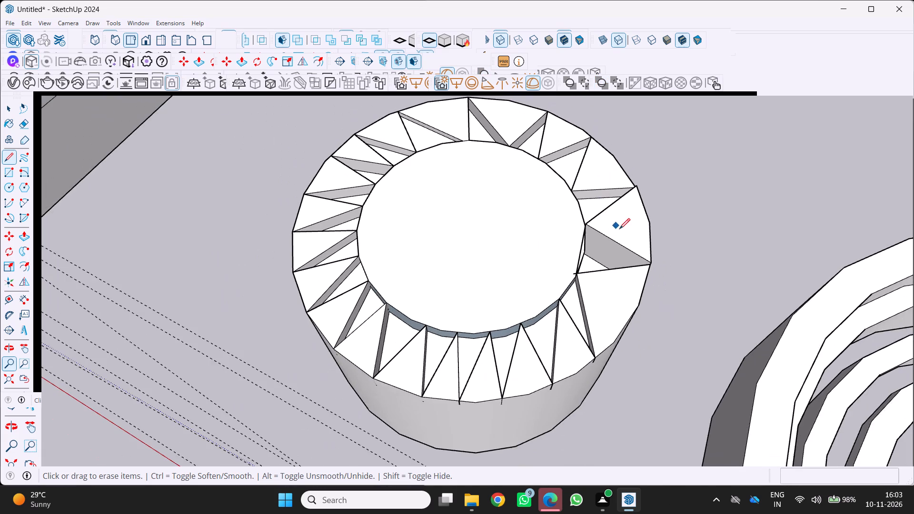
middle_click_drag(610, 220, 594, 220)
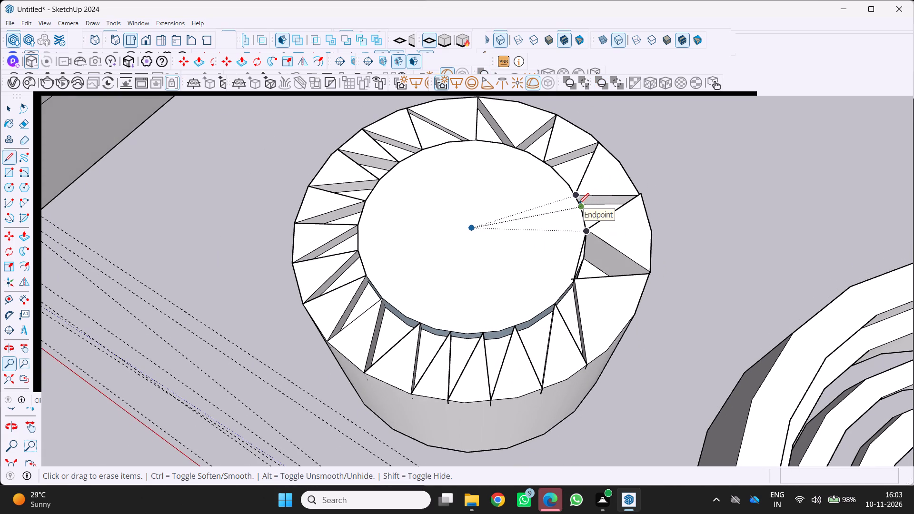
scroll(621, 235, "up", 3)
middle_click_drag(608, 257, 553, 281)
scroll(556, 291, "up", 4)
key("p")
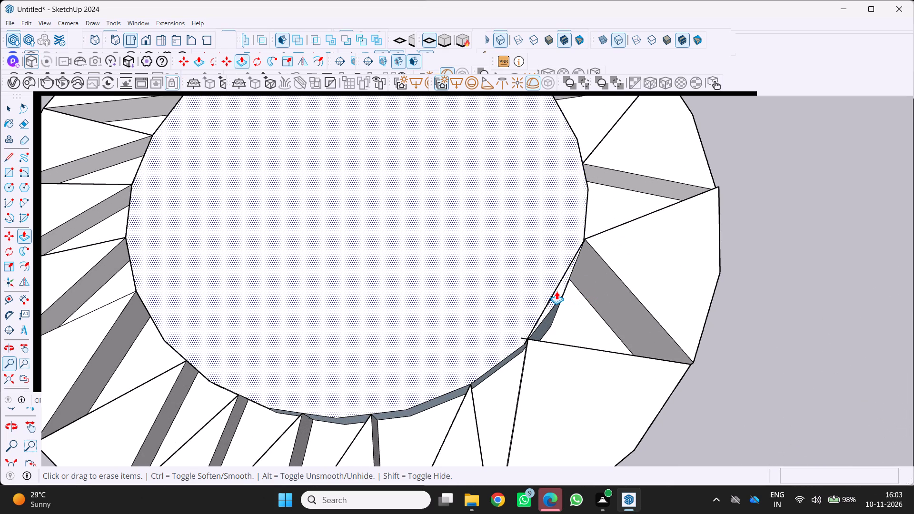
middle_click_drag(566, 304, 672, 273)
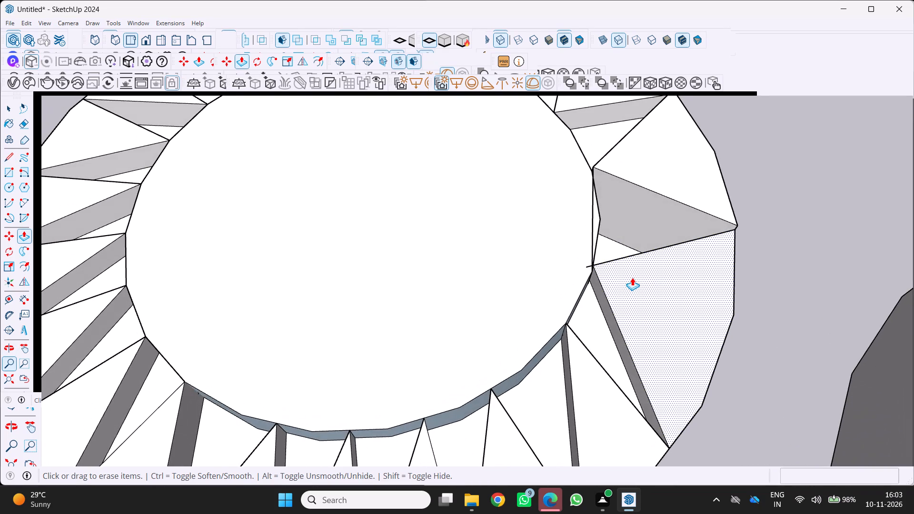
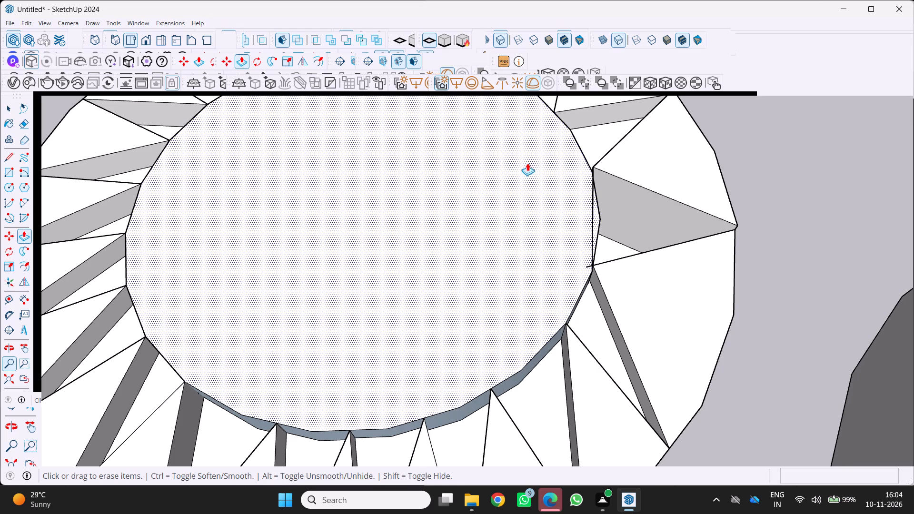
Examine the thin sliver between the straight line and the deepest recess's inner edge up close.
middle_click_drag(595, 219, 517, 247)
scroll(550, 275, "up", 4)
middle_click_drag(548, 268, 510, 232)
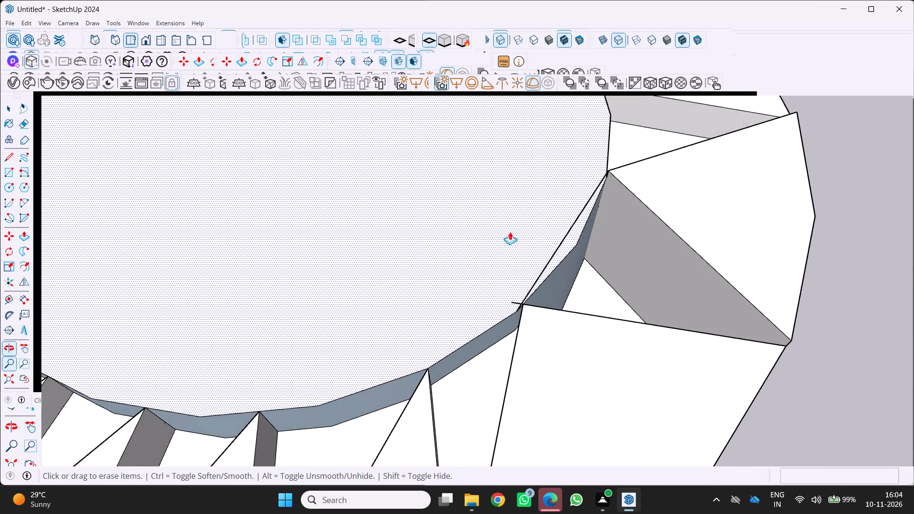
middle_click_drag(510, 232, 510, 231)
scroll(610, 243, "up", 1)
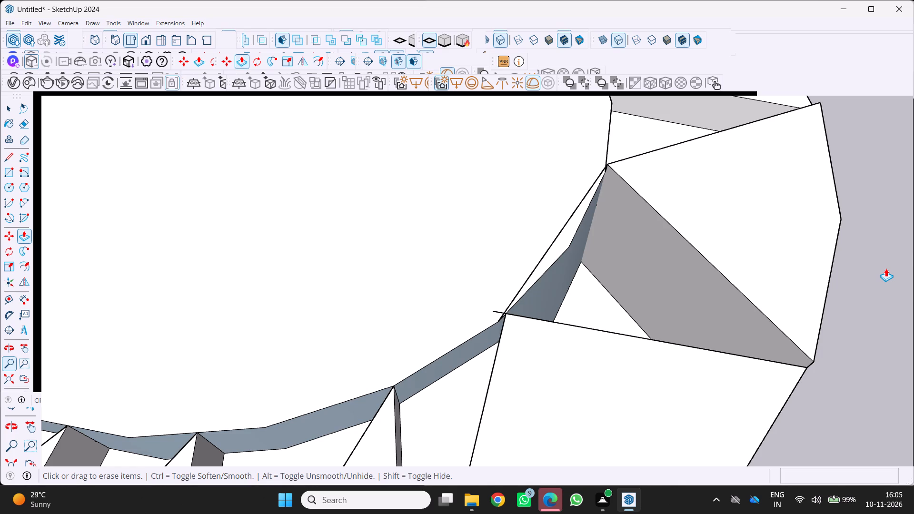
scroll(581, 305, "down", 1)
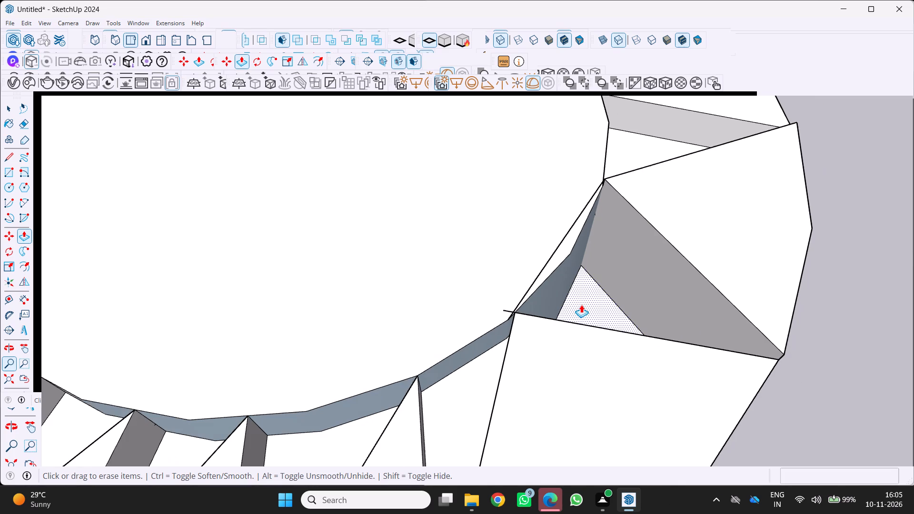
middle_click_drag(532, 306, 526, 302)
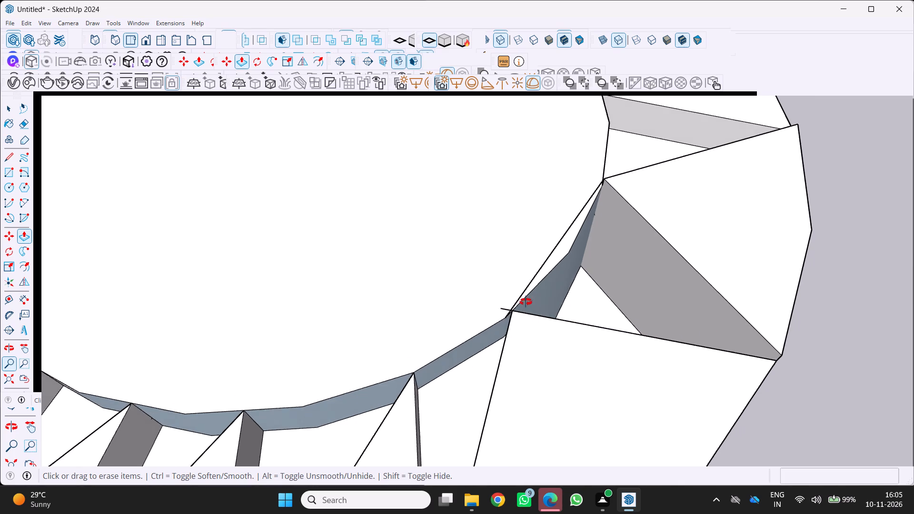
middle_click_drag(526, 302, 511, 295)
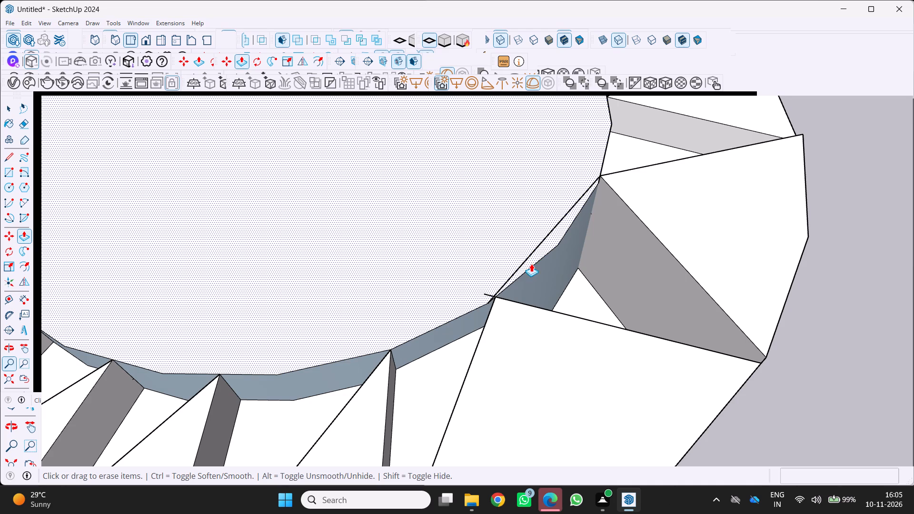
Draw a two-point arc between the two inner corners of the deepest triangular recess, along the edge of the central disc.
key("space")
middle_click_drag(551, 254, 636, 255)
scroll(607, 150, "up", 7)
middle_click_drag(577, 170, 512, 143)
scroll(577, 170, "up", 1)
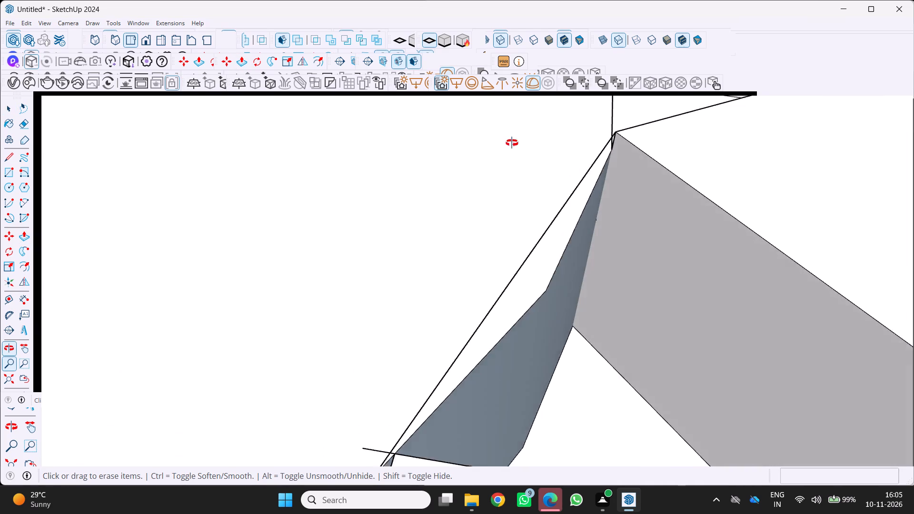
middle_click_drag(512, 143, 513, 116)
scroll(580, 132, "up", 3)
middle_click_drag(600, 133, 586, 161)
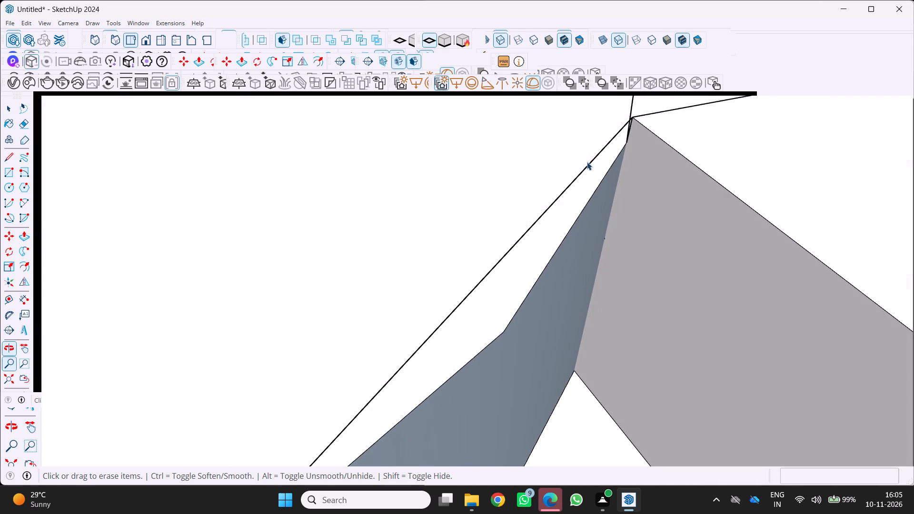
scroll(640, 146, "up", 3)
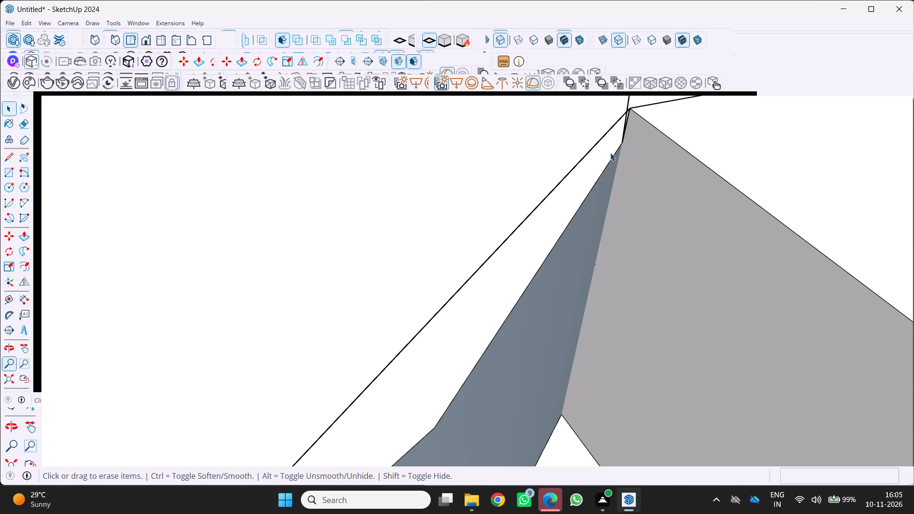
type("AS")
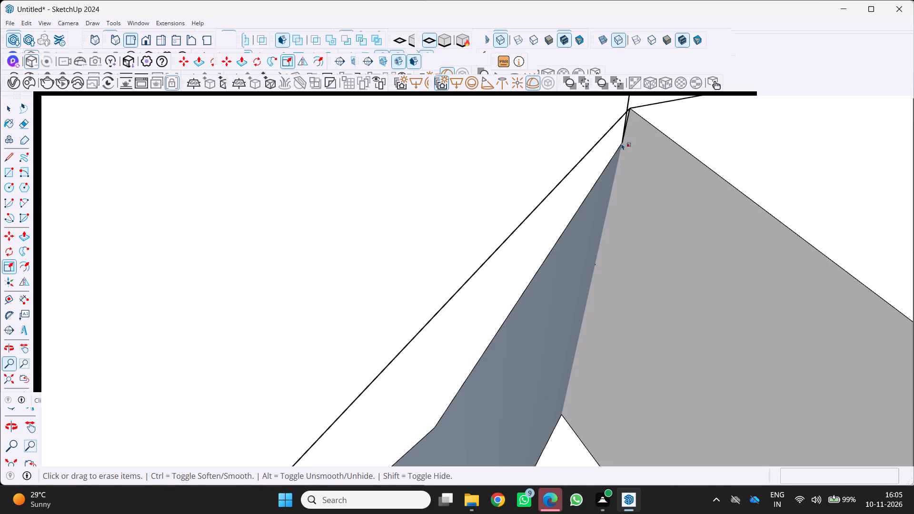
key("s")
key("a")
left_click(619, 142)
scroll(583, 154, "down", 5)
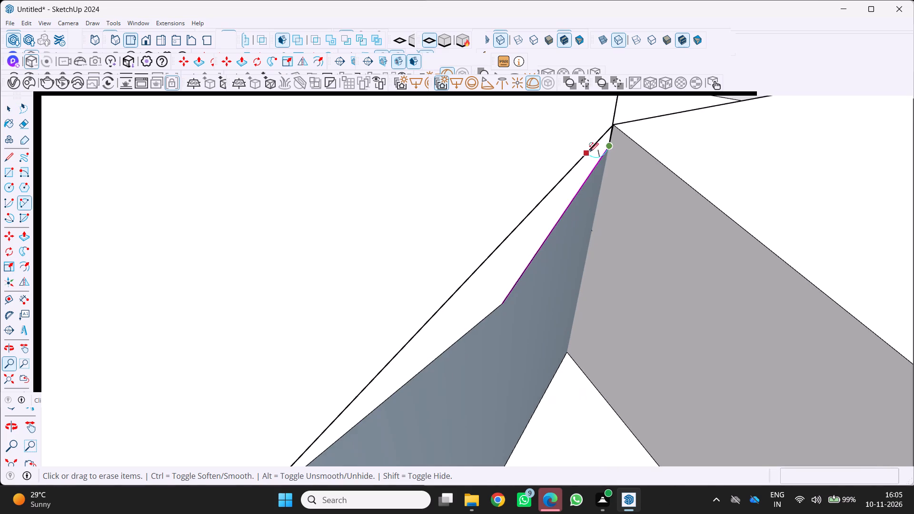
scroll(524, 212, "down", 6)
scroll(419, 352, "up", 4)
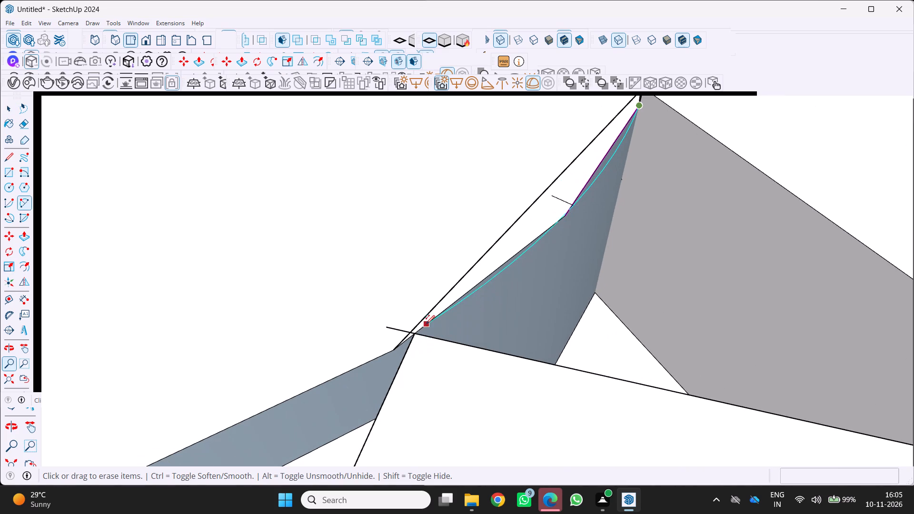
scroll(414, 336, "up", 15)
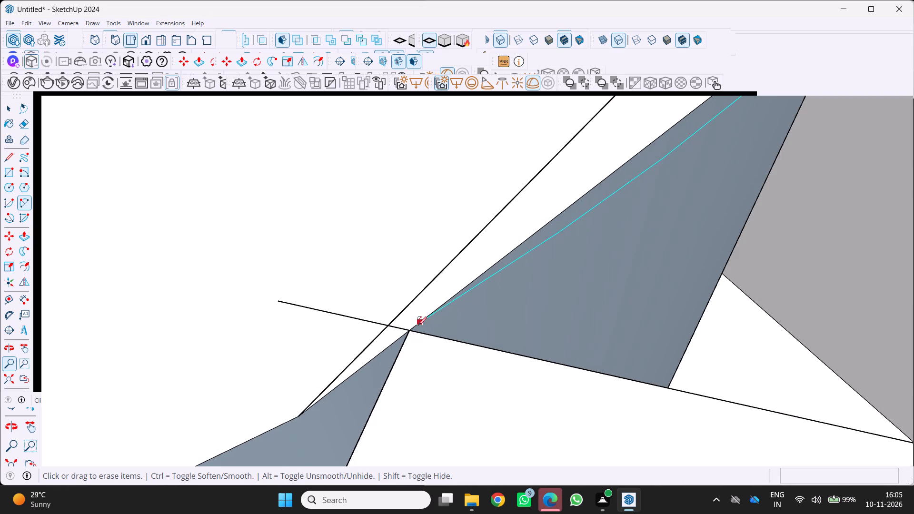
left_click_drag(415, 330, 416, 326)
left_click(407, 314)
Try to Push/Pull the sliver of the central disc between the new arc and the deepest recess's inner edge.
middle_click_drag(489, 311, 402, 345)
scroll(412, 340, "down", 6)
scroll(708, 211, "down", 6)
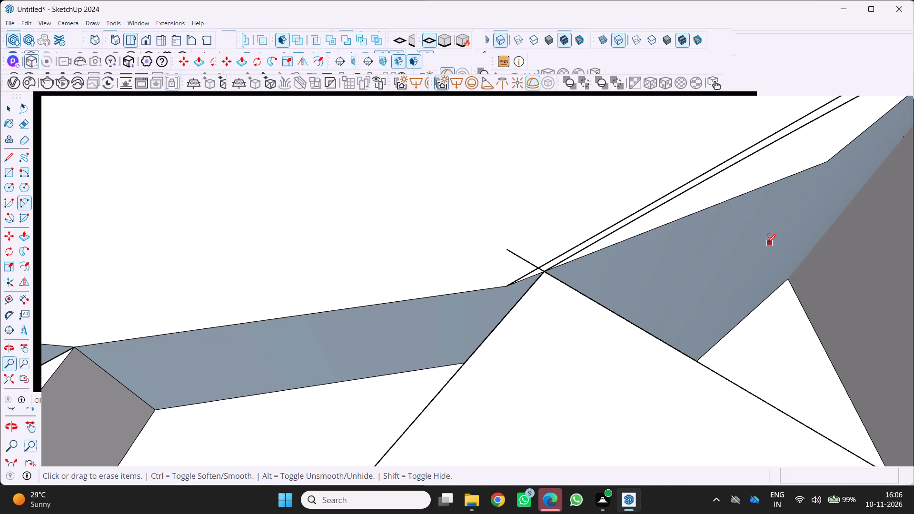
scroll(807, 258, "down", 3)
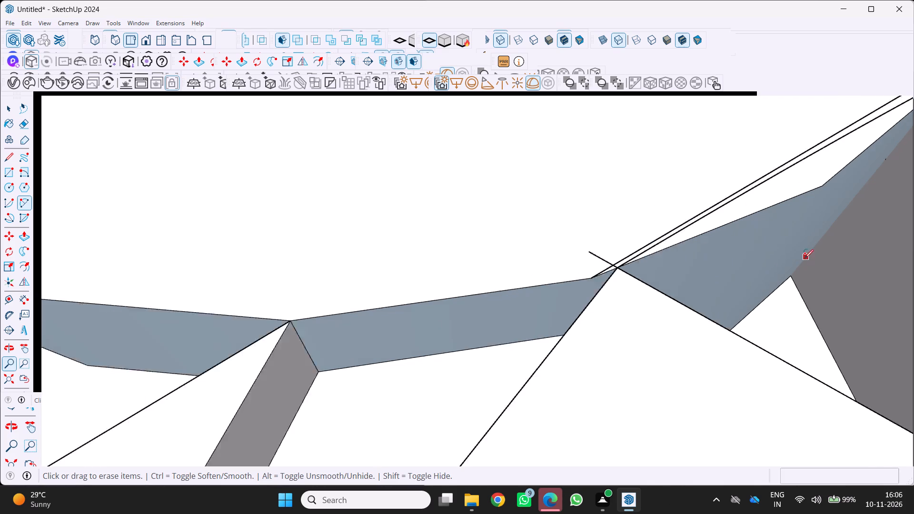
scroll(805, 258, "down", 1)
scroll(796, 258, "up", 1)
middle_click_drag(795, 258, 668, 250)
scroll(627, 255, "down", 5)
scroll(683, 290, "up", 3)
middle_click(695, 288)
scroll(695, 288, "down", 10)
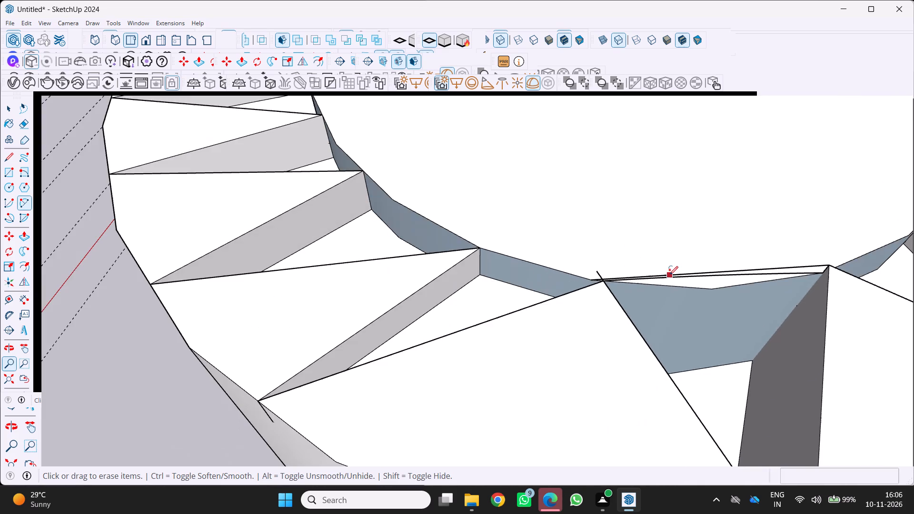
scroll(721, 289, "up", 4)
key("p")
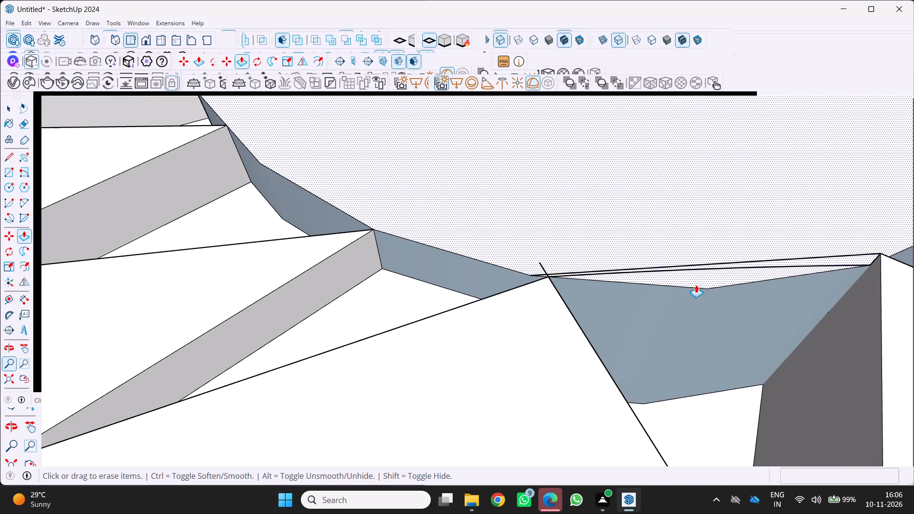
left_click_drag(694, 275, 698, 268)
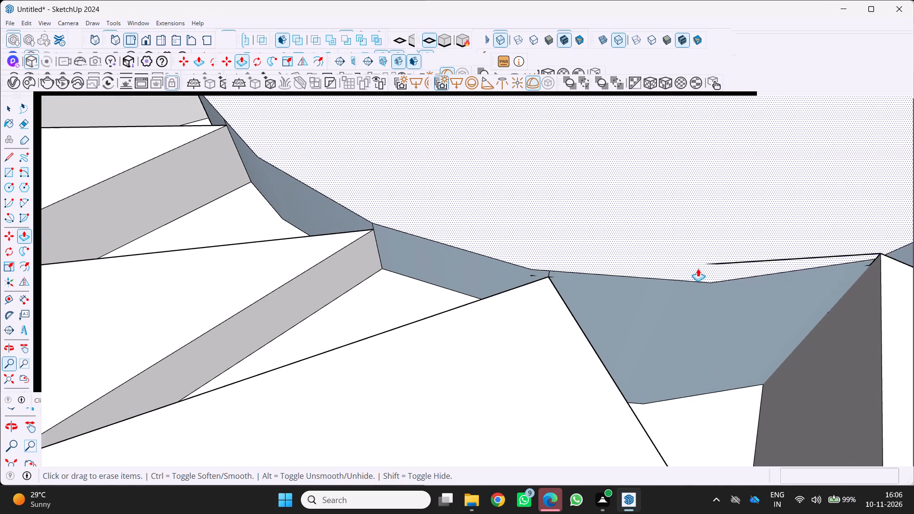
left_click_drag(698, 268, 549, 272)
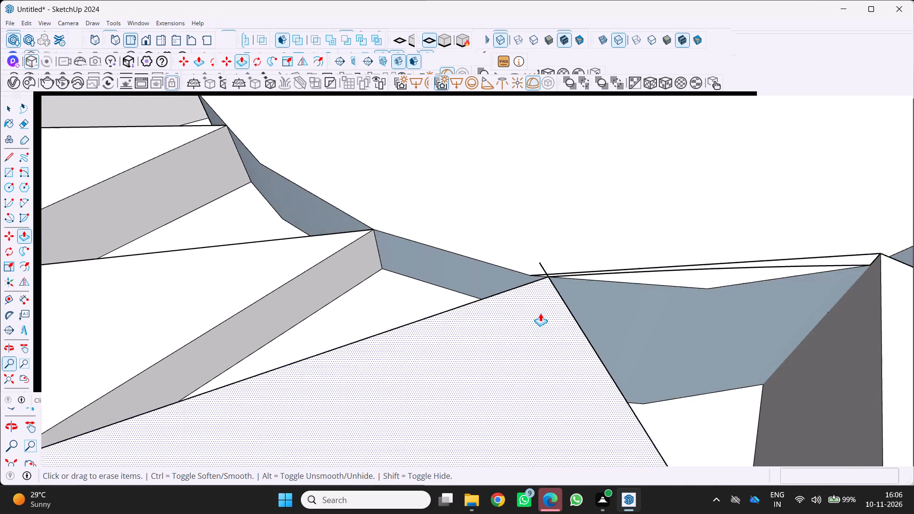
Erase the straight line and the arc that span the deepest recess along the central disc's edge.
scroll(545, 324, "down", 11)
middle_click_drag(545, 327, 648, 224)
middle_click_drag(659, 216, 530, 242)
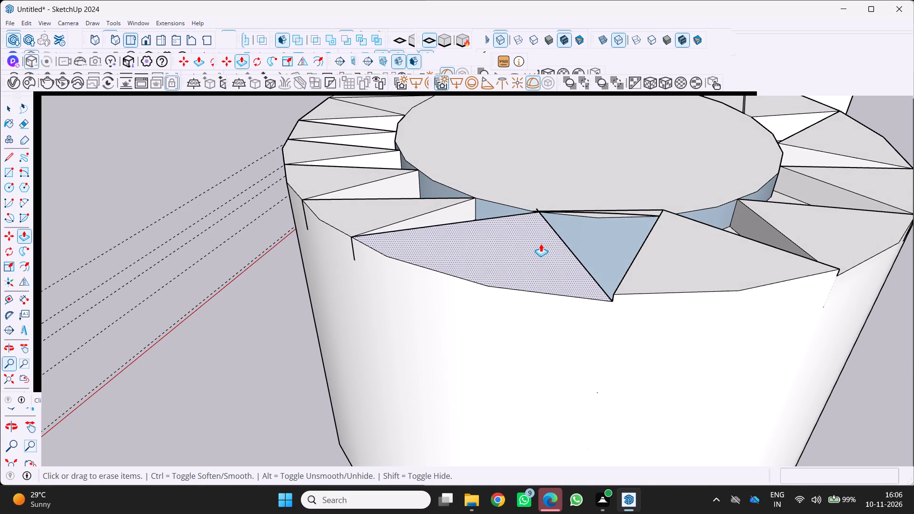
scroll(605, 210, "up", 2)
middle_click_drag(588, 194, 547, 219)
scroll(588, 194, "up", 1)
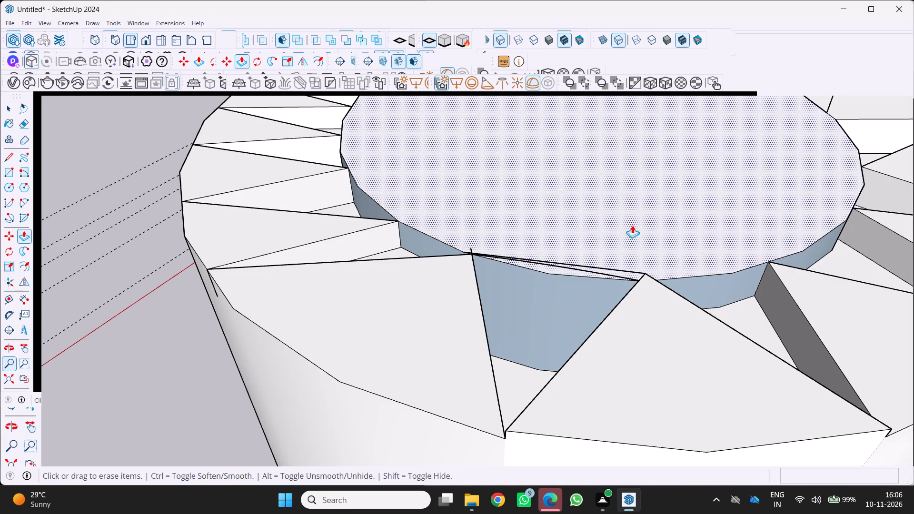
key("e")
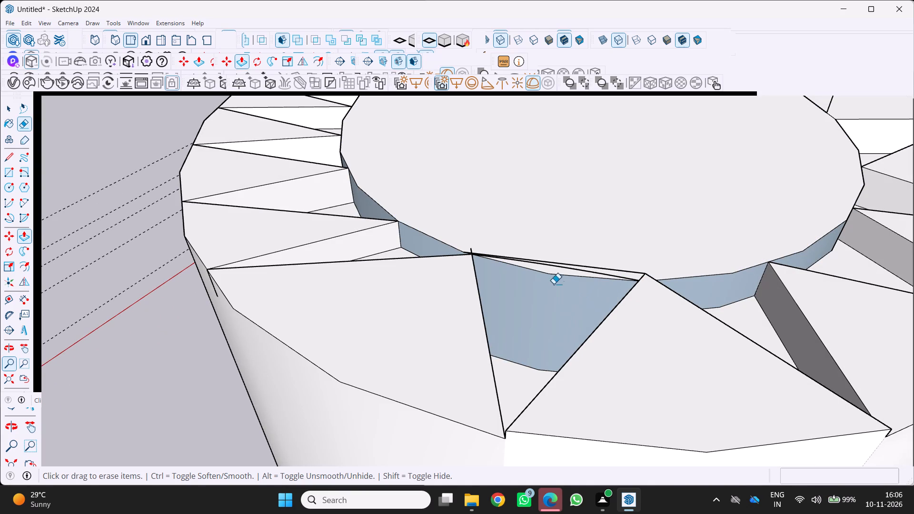
scroll(563, 270, "up", 3)
left_click(556, 262)
left_click_drag(551, 267, 557, 262)
Push/Pull the central disc's top face level with the raised triangle beside the deepest recess.
scroll(546, 271, "down", 2)
middle_click_drag(545, 272, 674, 280)
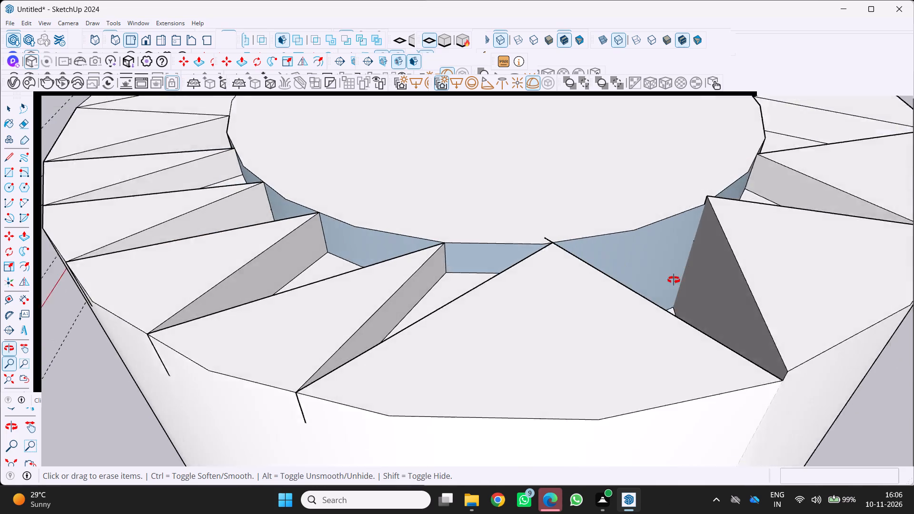
middle_click_drag(674, 280, 666, 280)
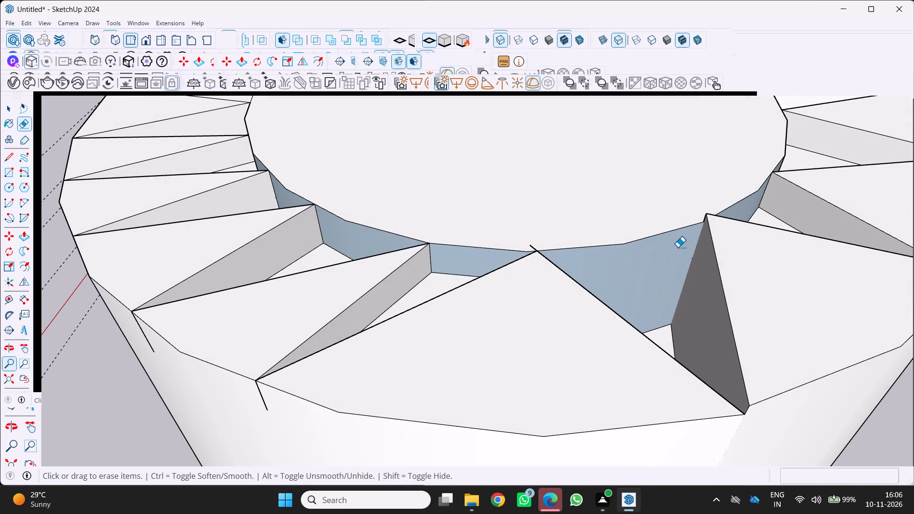
scroll(675, 251, "down", 4)
middle_click_drag(668, 257, 702, 352)
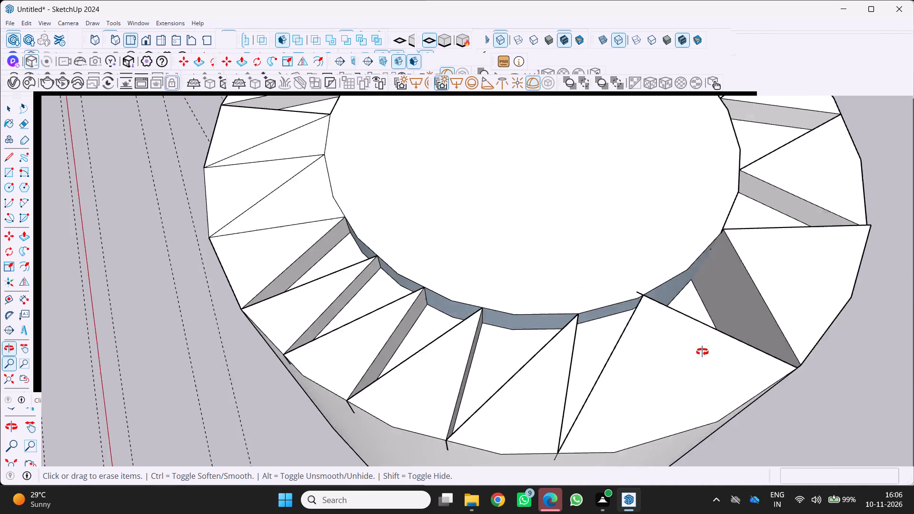
middle_click_drag(702, 352, 654, 359)
scroll(629, 336, "down", 6)
middle_click_drag(601, 345, 549, 199)
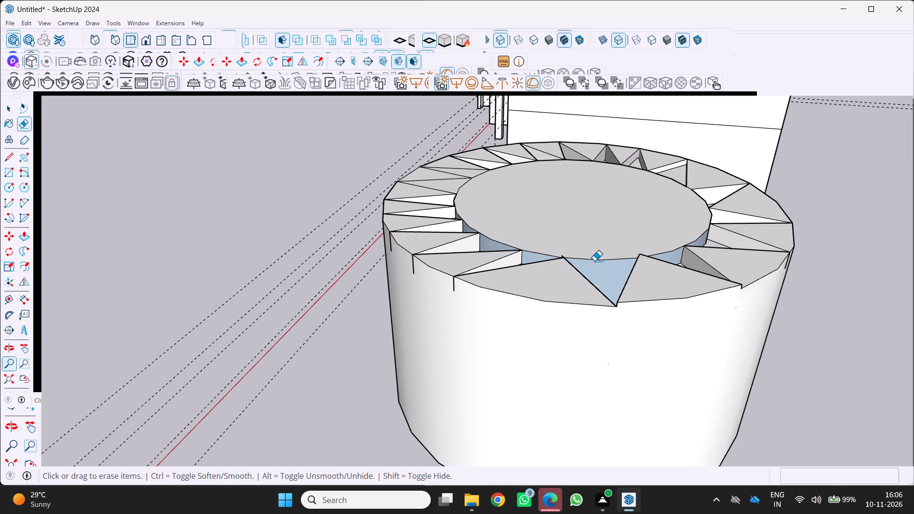
scroll(606, 281, "up", 1)
middle_click_drag(606, 281, 599, 300)
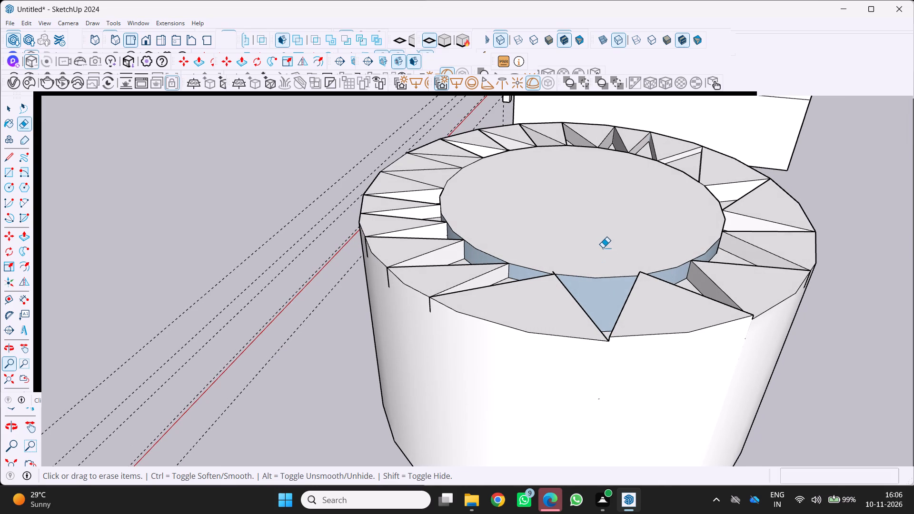
key("p")
left_click_drag(603, 224, 662, 261)
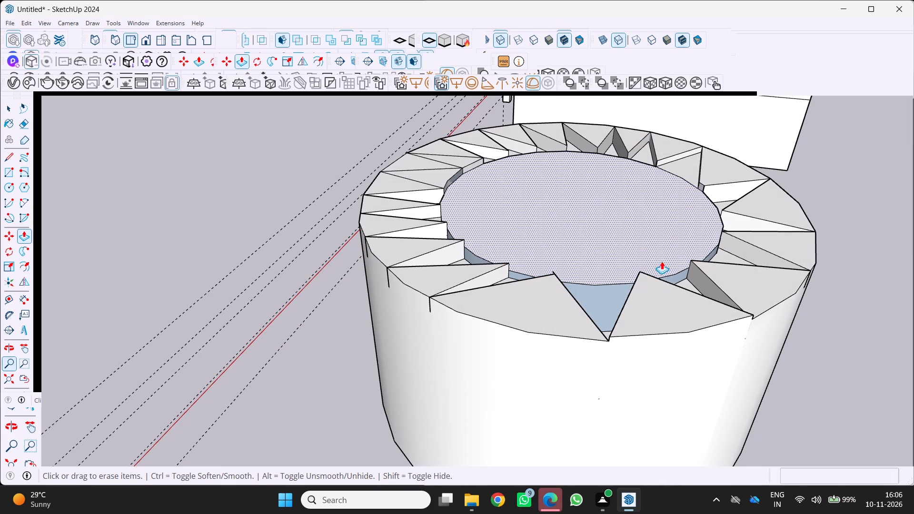
left_click_drag(662, 261, 642, 285)
Push/Pull the second raised triangle along the rim from the deepest recess to match the central disc's top level.
scroll(639, 324, "down", 2)
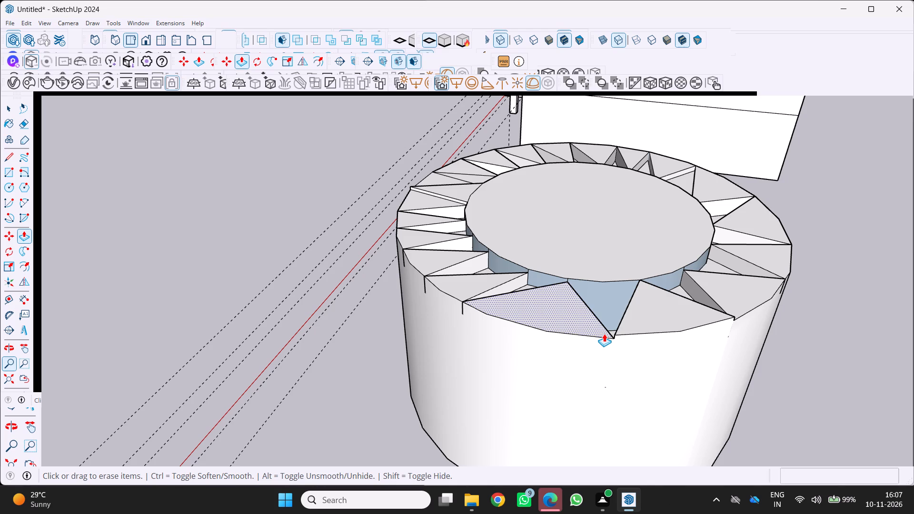
scroll(570, 333, "down", 2)
middle_click_drag(572, 339, 525, 362)
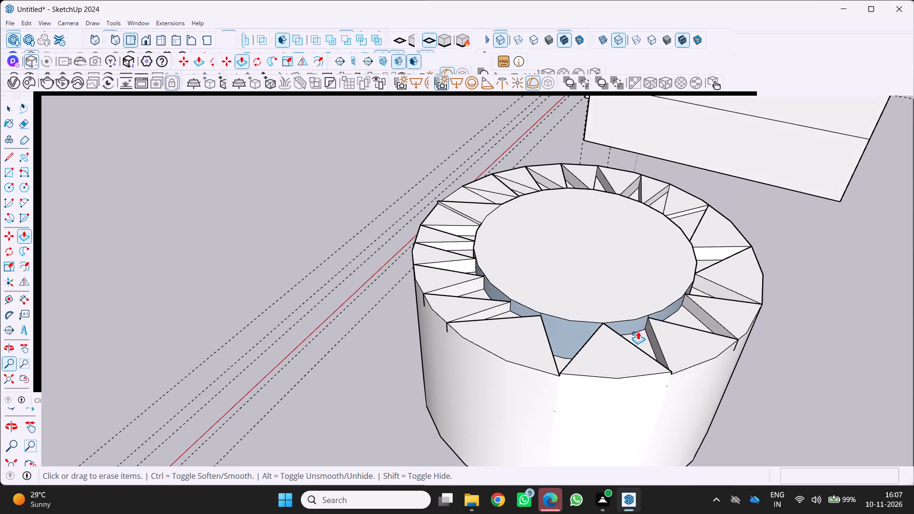
scroll(645, 334, "down", 1)
middle_click_drag(639, 334, 597, 306)
scroll(695, 308, "up", 3)
middle_click_drag(619, 330, 574, 288)
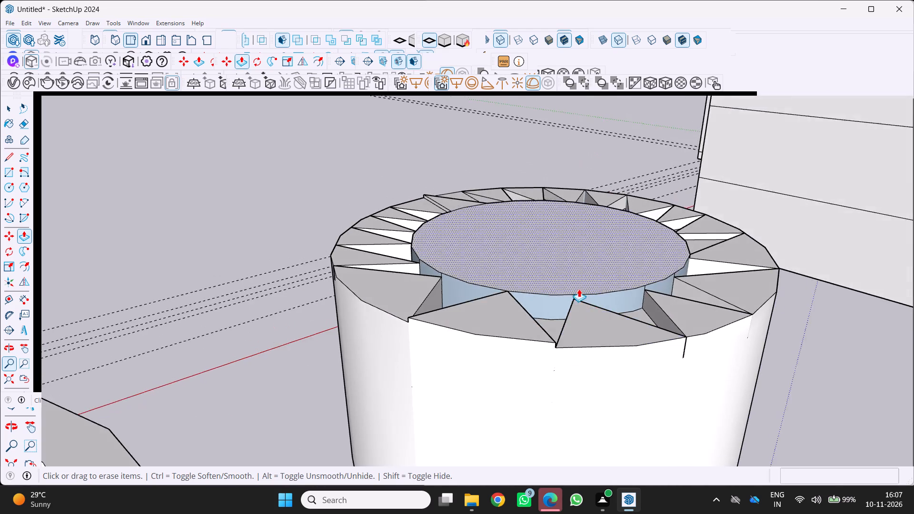
scroll(585, 330, "up", 4)
left_click_drag(570, 315, 532, 283)
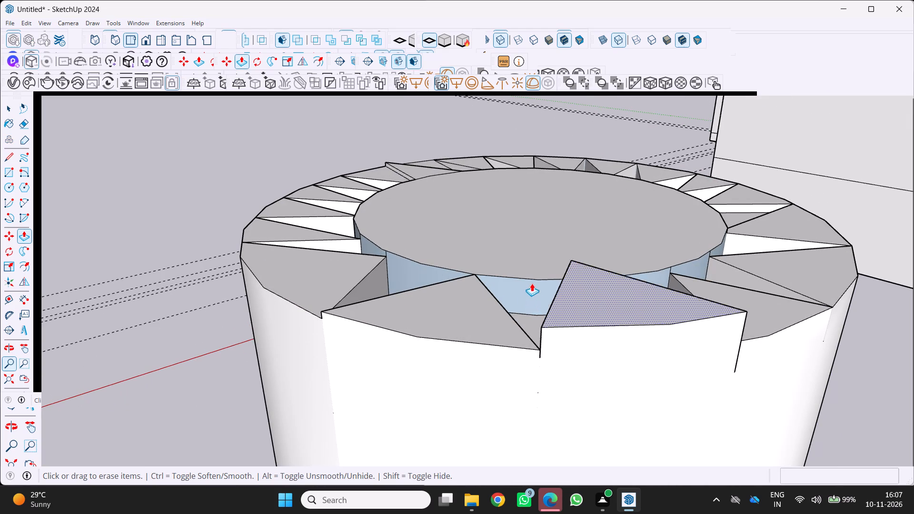
left_click_drag(532, 283, 538, 277)
Push/Pull the next raised triangle along the rim to match the central disc's top level.
scroll(581, 306, "down", 5)
middle_click_drag(590, 316, 531, 338)
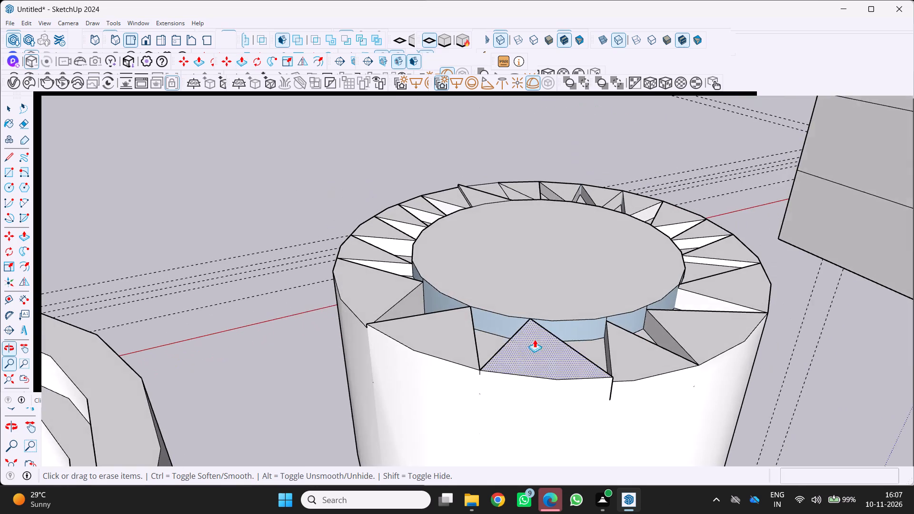
scroll(647, 355, "up", 2)
scroll(614, 340, "down", 3)
middle_click_drag(612, 347, 575, 336)
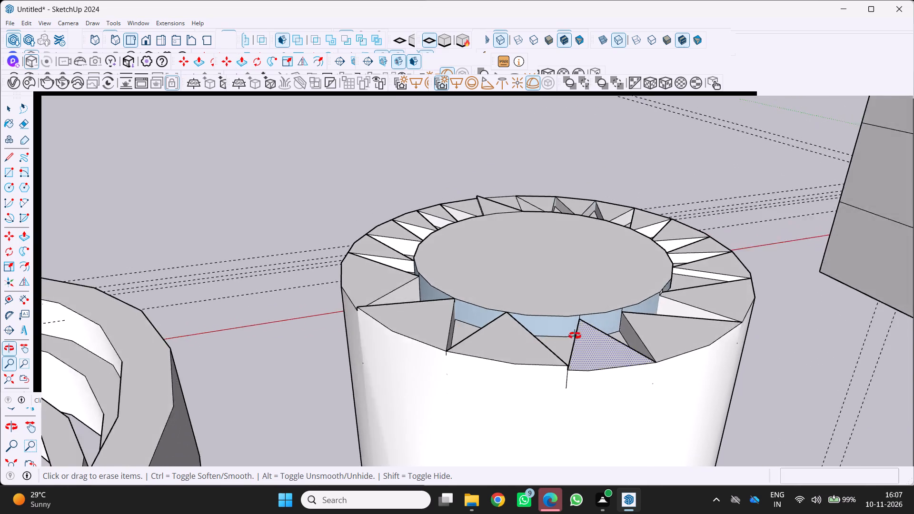
middle_click_drag(575, 336, 527, 362)
scroll(522, 387, "up", 2)
left_click(514, 394)
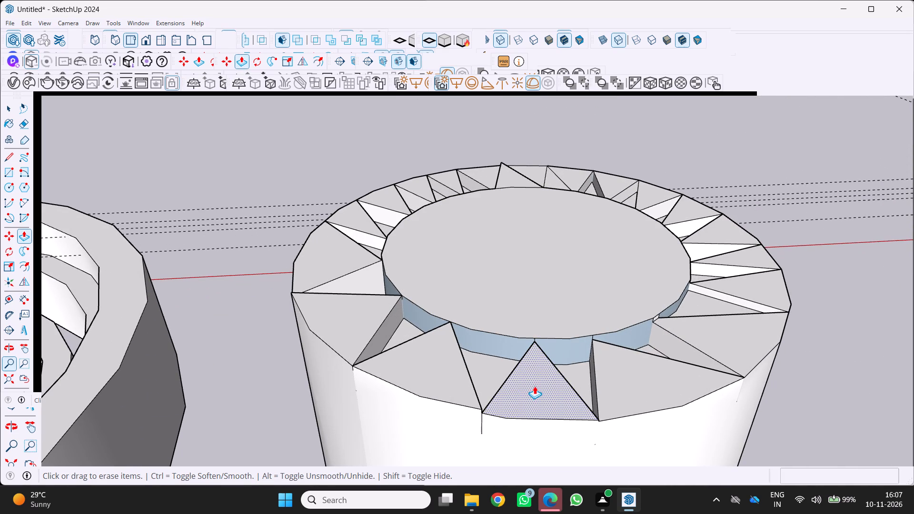
scroll(538, 385, "down", 1)
middle_click_drag(542, 385, 507, 374)
scroll(510, 333, "up", 4)
left_click(497, 349)
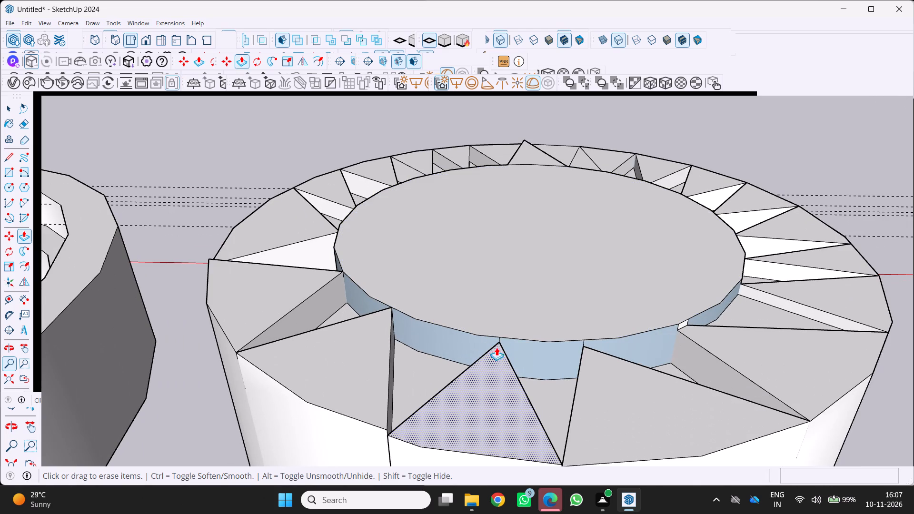
left_click(509, 318)
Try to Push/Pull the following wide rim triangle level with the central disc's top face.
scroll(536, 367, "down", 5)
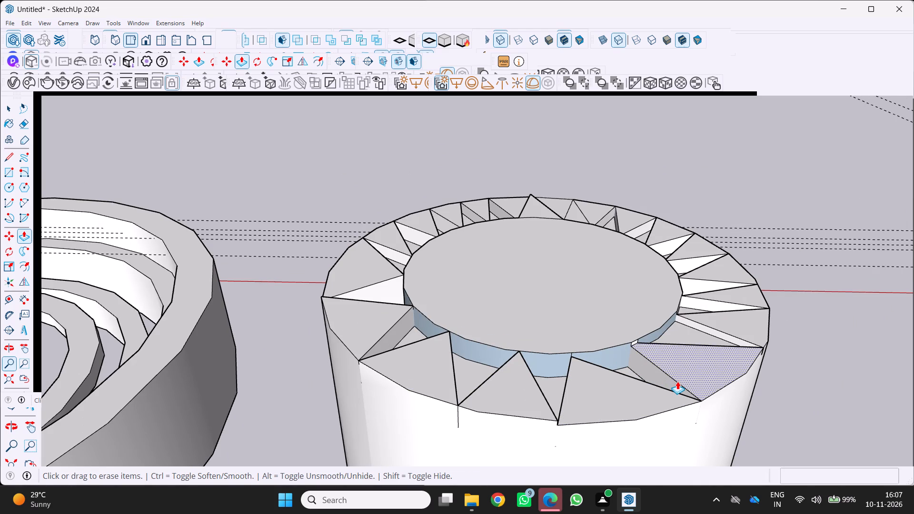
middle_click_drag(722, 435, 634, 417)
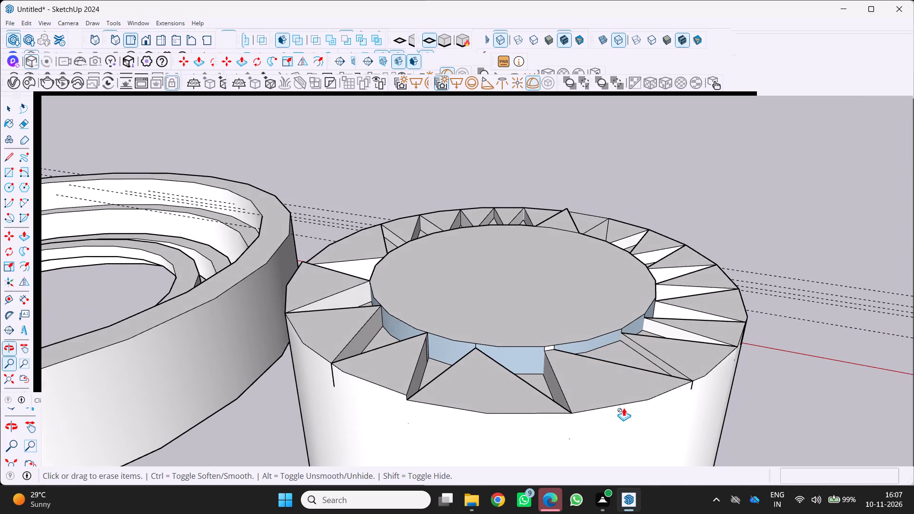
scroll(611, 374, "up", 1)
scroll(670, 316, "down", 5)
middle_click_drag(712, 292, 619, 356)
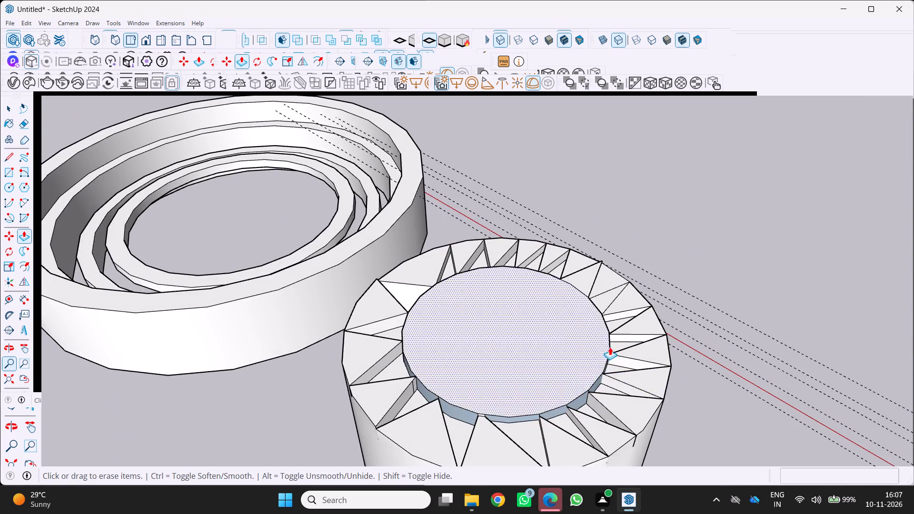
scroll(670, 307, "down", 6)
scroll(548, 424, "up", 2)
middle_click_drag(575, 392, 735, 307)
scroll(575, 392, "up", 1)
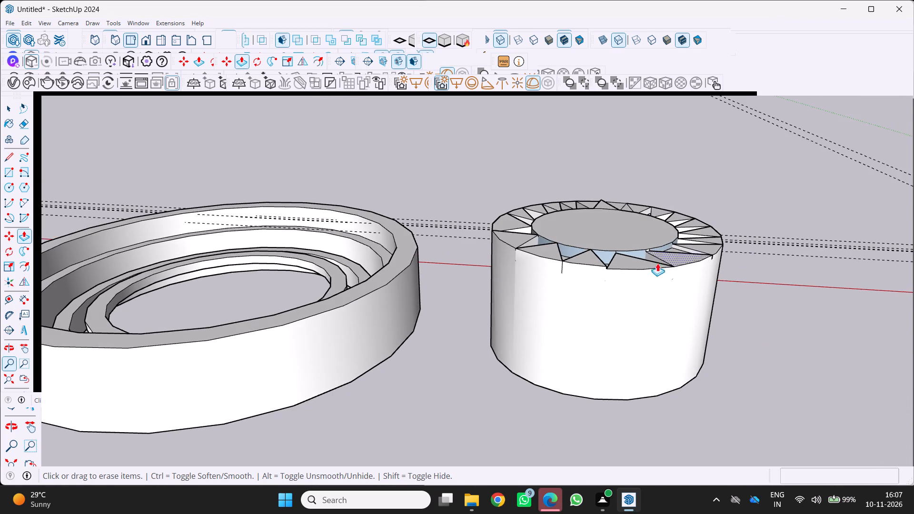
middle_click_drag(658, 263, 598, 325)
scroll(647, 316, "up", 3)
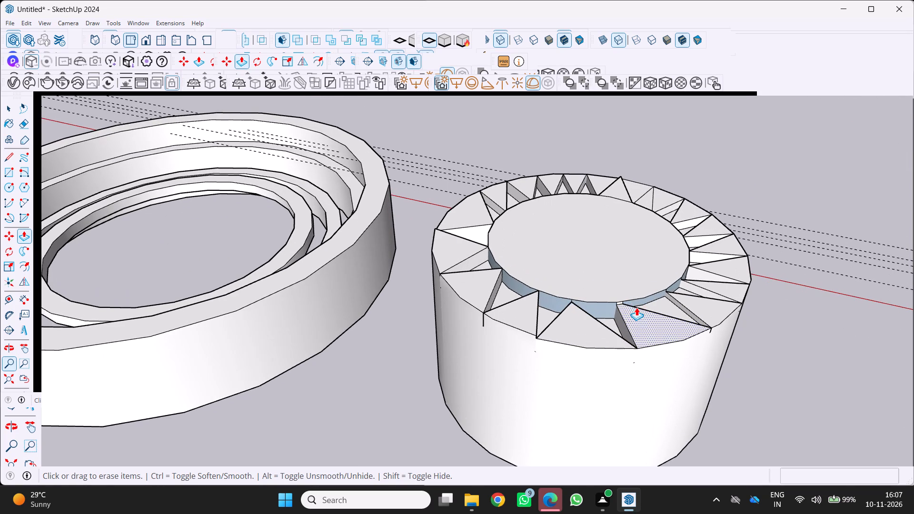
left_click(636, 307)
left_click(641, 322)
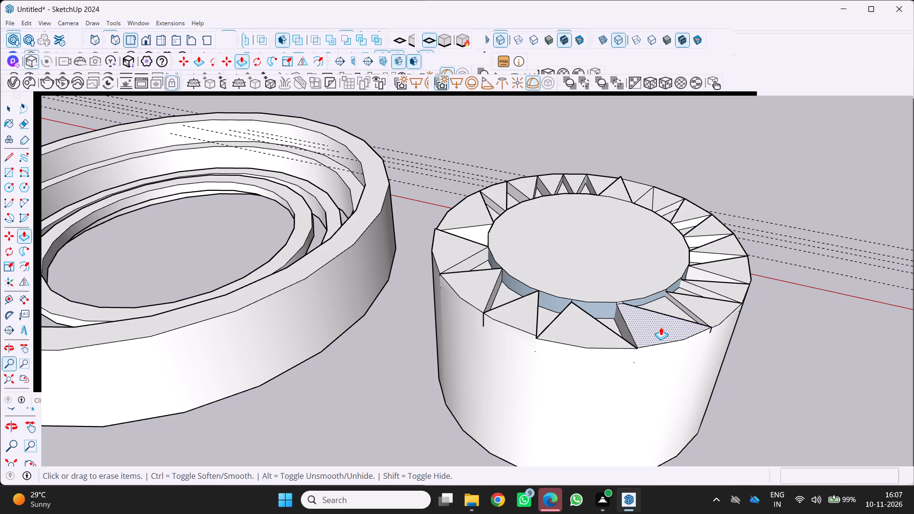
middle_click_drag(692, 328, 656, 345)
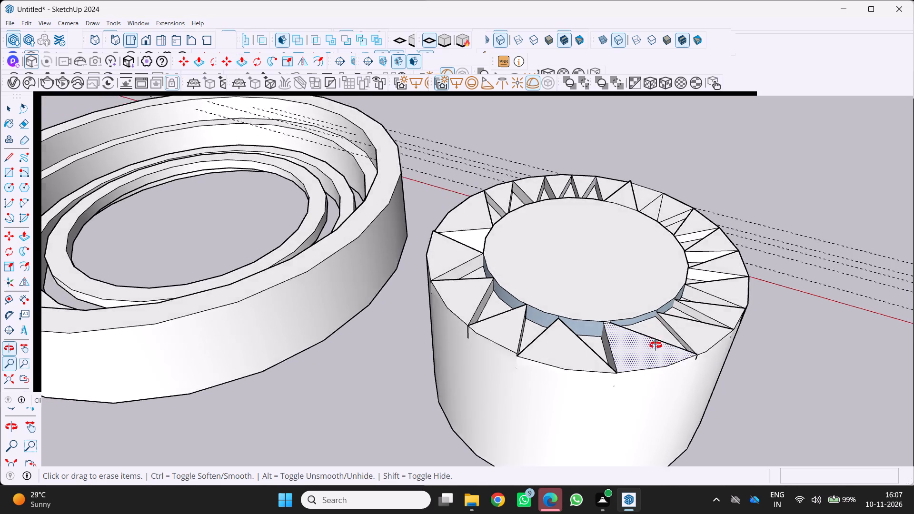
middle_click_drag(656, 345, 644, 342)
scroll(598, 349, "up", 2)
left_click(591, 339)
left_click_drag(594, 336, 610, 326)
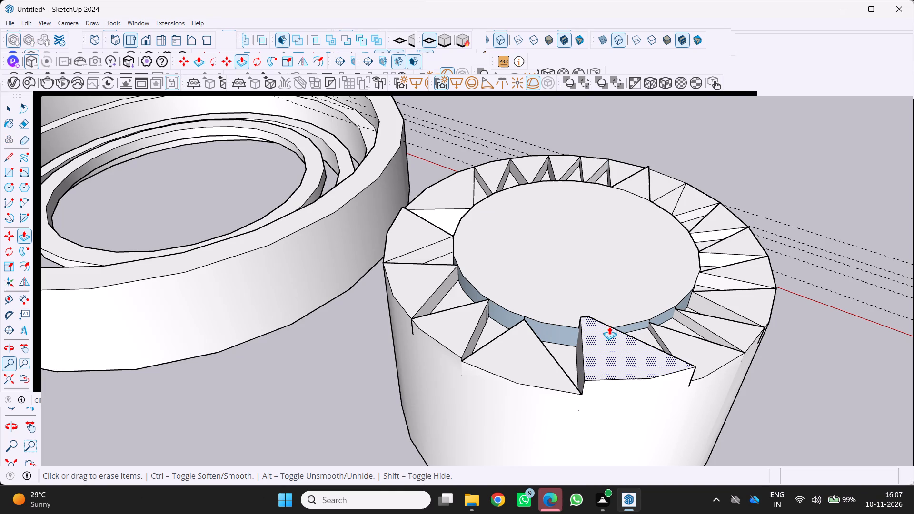
Push/Pull the rim triangle standing above its neighbours down to the central disc's top level.
middle_click_drag(609, 336, 913, 321)
scroll(871, 132, "up", 1)
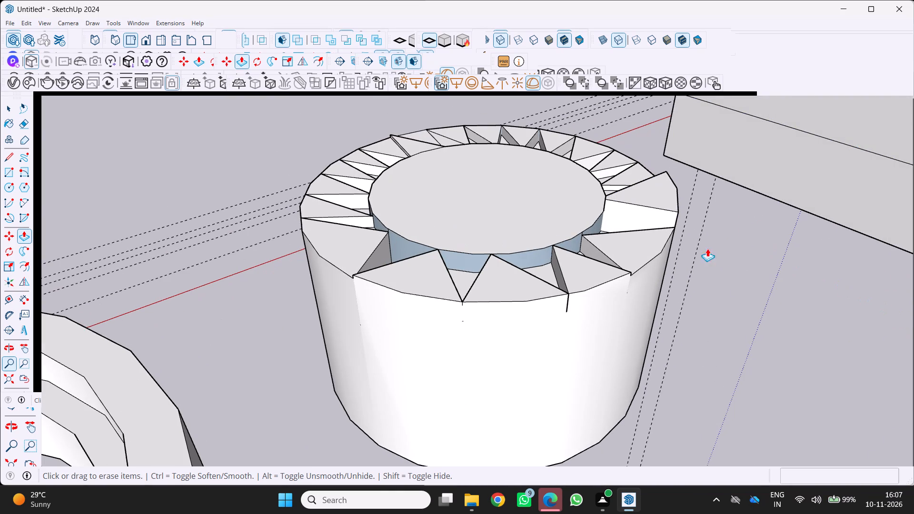
middle_click_drag(718, 267, 879, 474, "shift")
scroll(717, 290, "up", 4)
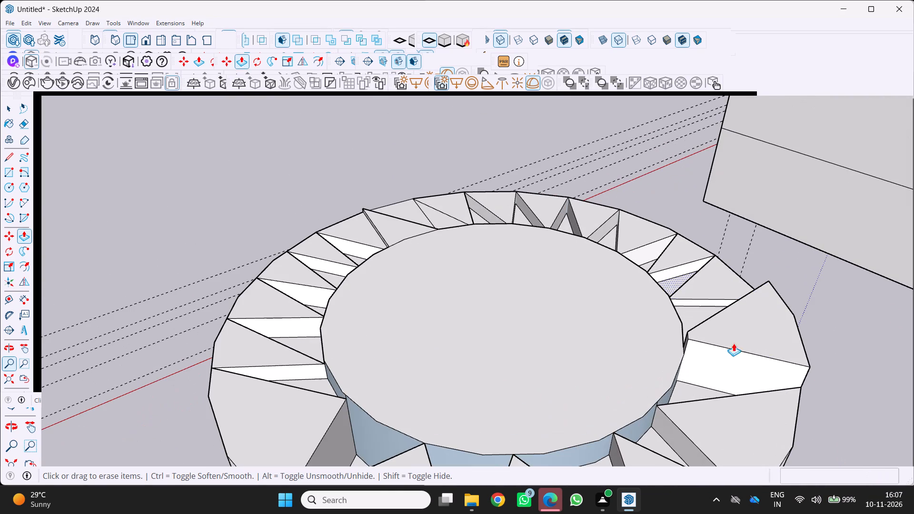
left_click_drag(734, 329, 727, 327)
left_click(716, 328)
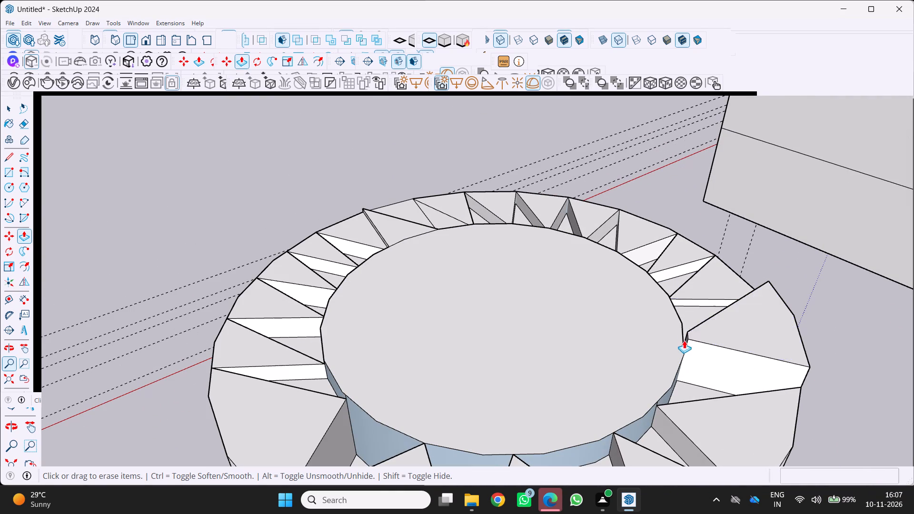
left_click(714, 328)
scroll(700, 329, "up", 3)
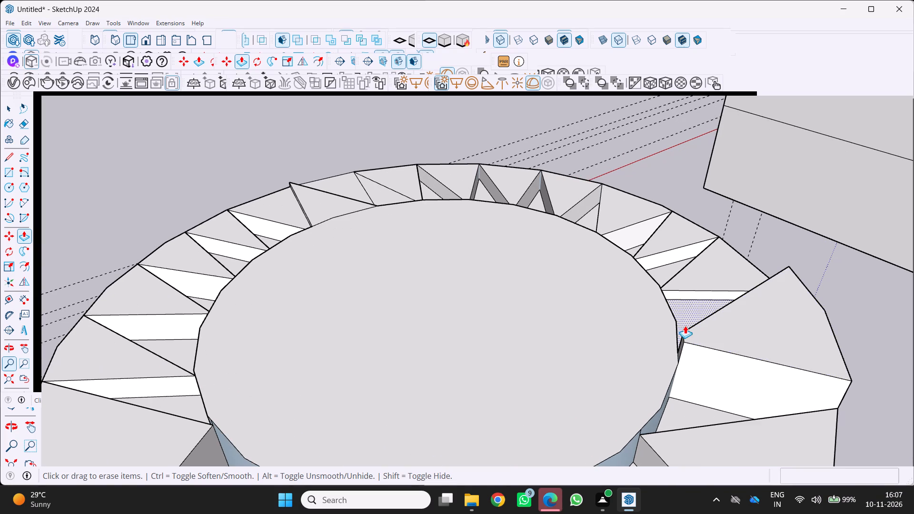
left_click_drag(698, 332, 656, 354)
Erase the three adjacent short vertical edges on the outer wall below the corners of the narrow rim triangles.
scroll(679, 330, "down", 3)
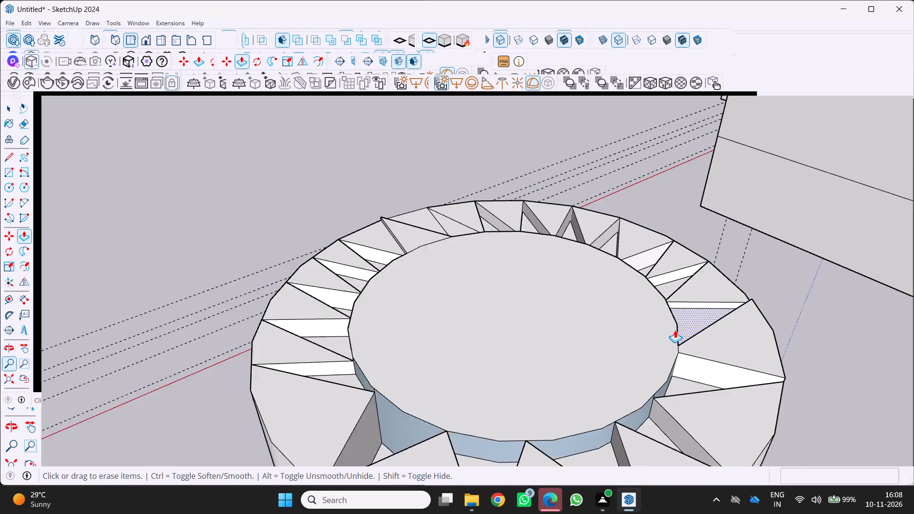
scroll(675, 330, "down", 2)
scroll(672, 328, "up", 1)
middle_click_drag(672, 327, 755, 333)
scroll(683, 337, "down", 6)
middle_click_drag(680, 339, 765, 323)
scroll(570, 304, "up", 5)
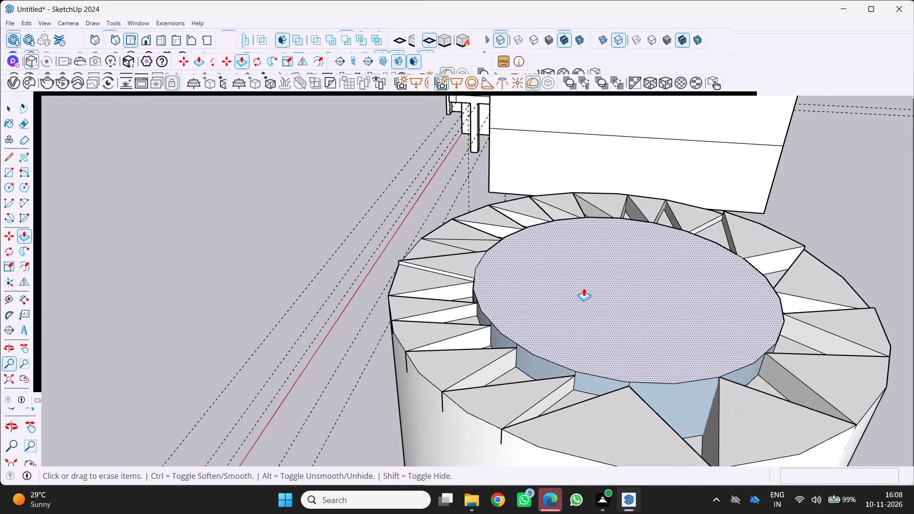
scroll(743, 391, "up", 4)
middle_click_drag(763, 386, 912, 377)
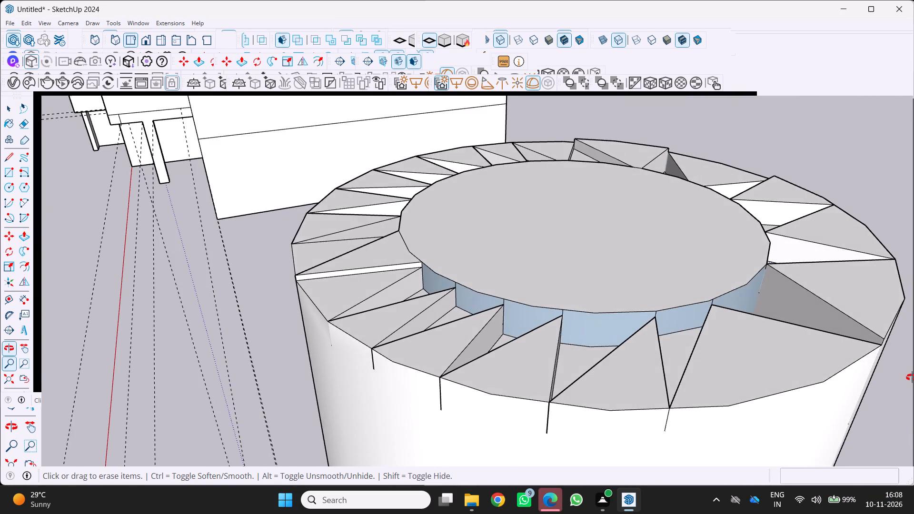
middle_click_drag(912, 377, 910, 376)
scroll(671, 345, "down", 6)
scroll(625, 349, "down", 1)
middle_click_drag(621, 350, 716, 359)
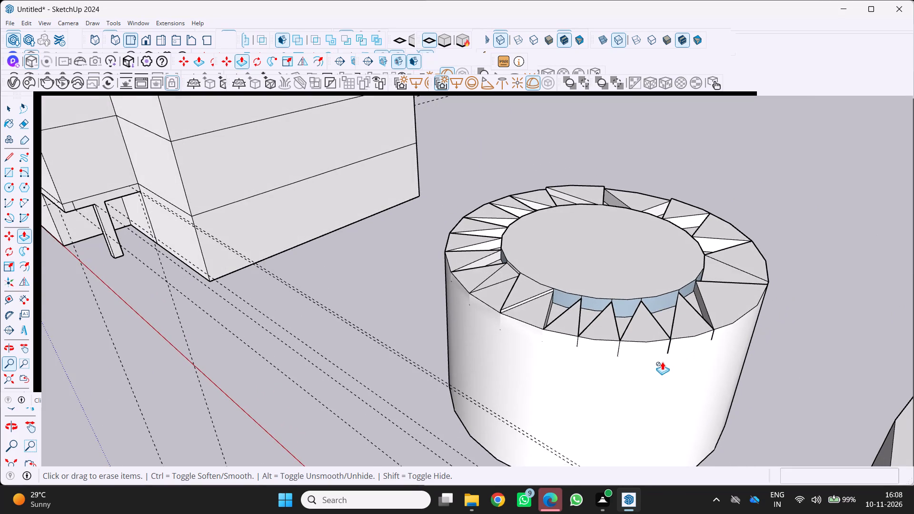
middle_click_drag(654, 361, 608, 316)
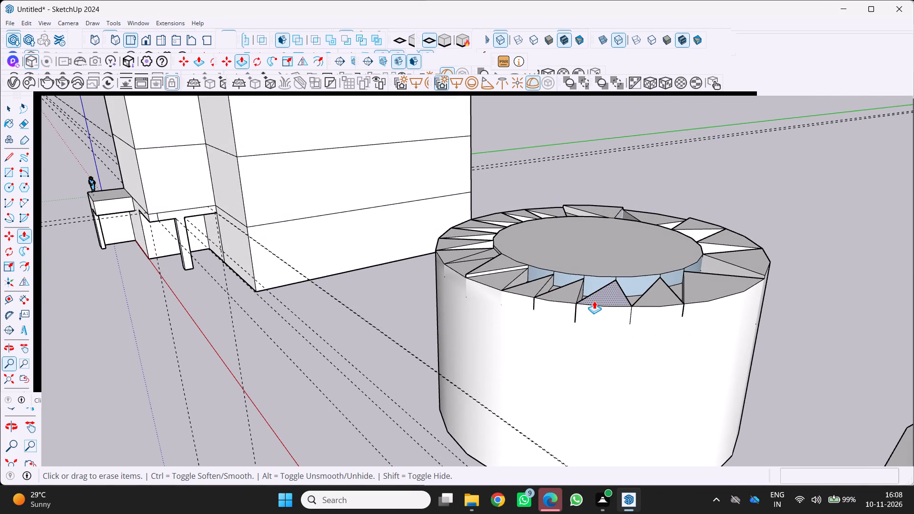
key("e")
scroll(589, 344, "up", 3)
middle_click_drag(572, 298, 580, 302)
scroll(576, 299, "up", 2)
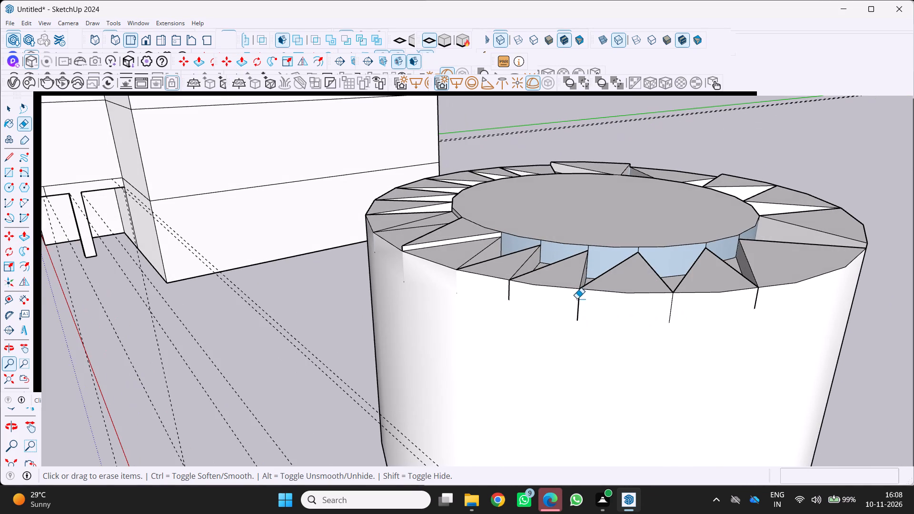
left_click(578, 312)
left_click(672, 316)
left_click_drag(666, 315, 675, 315)
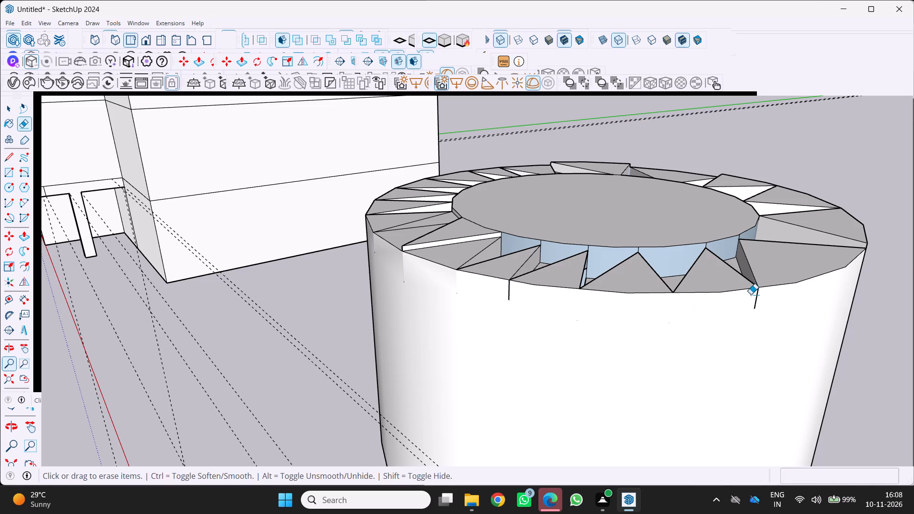
left_click(758, 301)
Erase the remaining short vertical edge on the outer wall below the rim triangles.
scroll(718, 316, "down", 7)
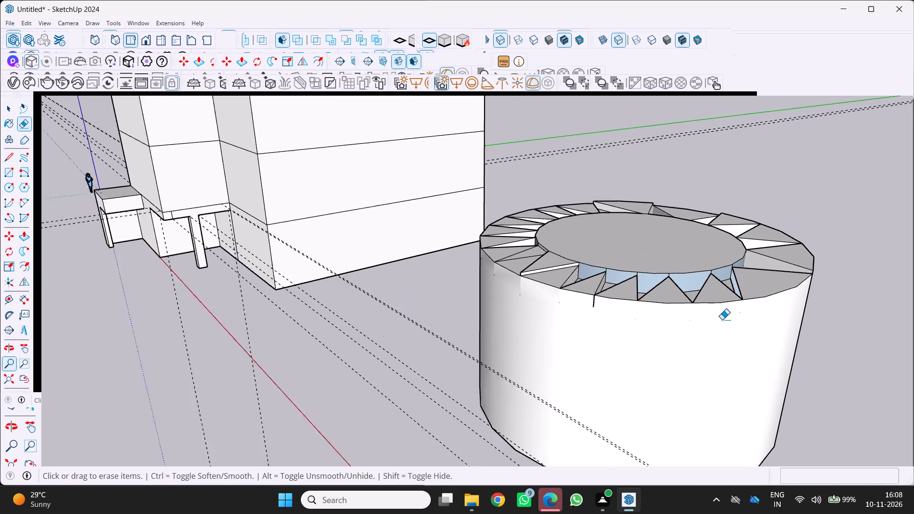
scroll(722, 319, "down", 2)
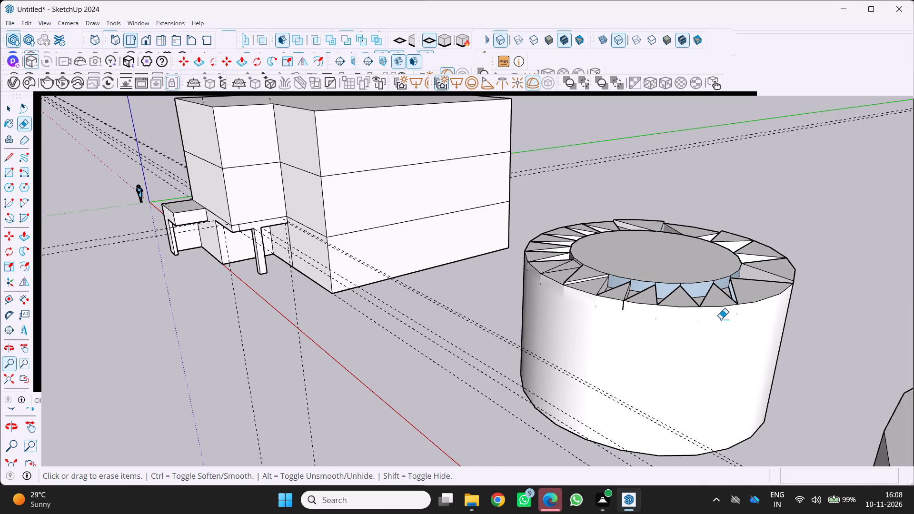
scroll(699, 331, "down", 3)
middle_click_drag(683, 336, 599, 330)
scroll(557, 329, "up", 4)
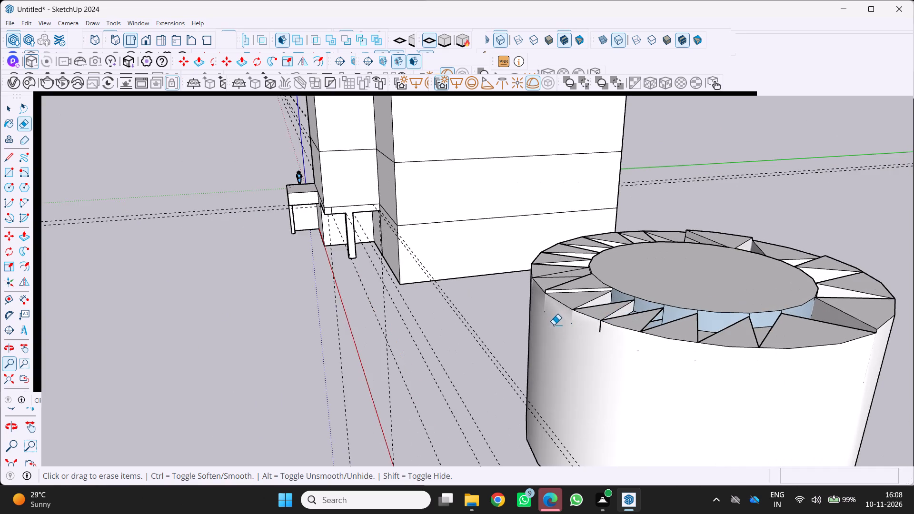
middle_click_drag(554, 327, 594, 367)
scroll(607, 350, "up", 6)
middle_click_drag(611, 349, 727, 356)
scroll(741, 291, "up", 4)
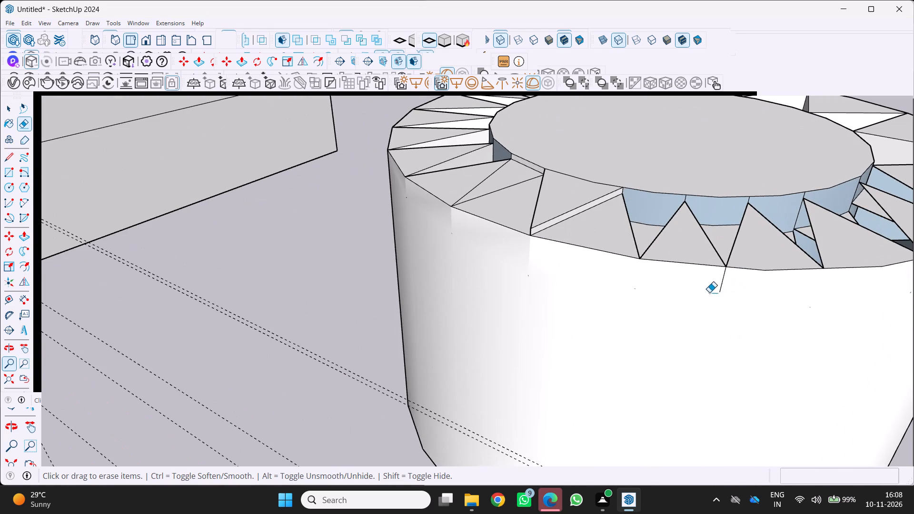
left_click(724, 280)
Examine the round form's rim triangles, central disc and outer wall from several angles.
scroll(679, 305, "down", 6)
middle_click_drag(668, 332, 648, 335)
scroll(669, 310, "down", 3)
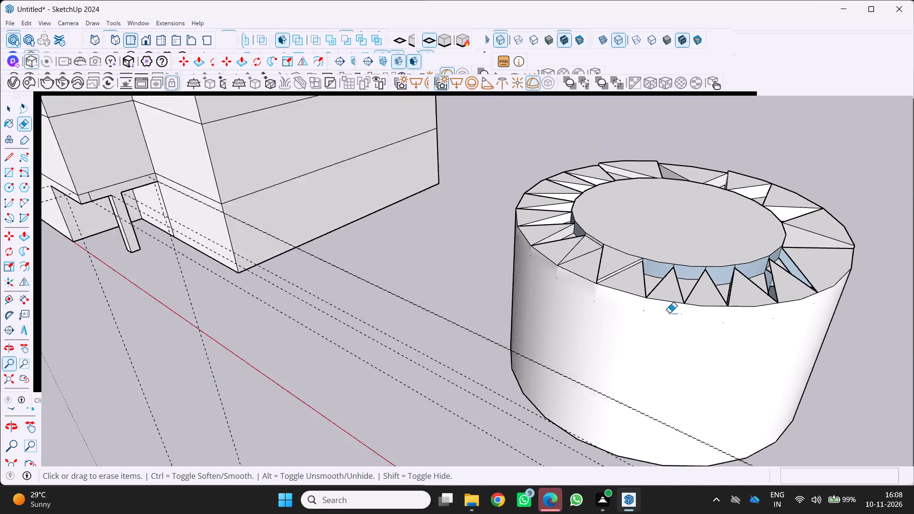
scroll(669, 313, "down", 3)
middle_click_drag(773, 305, 767, 306)
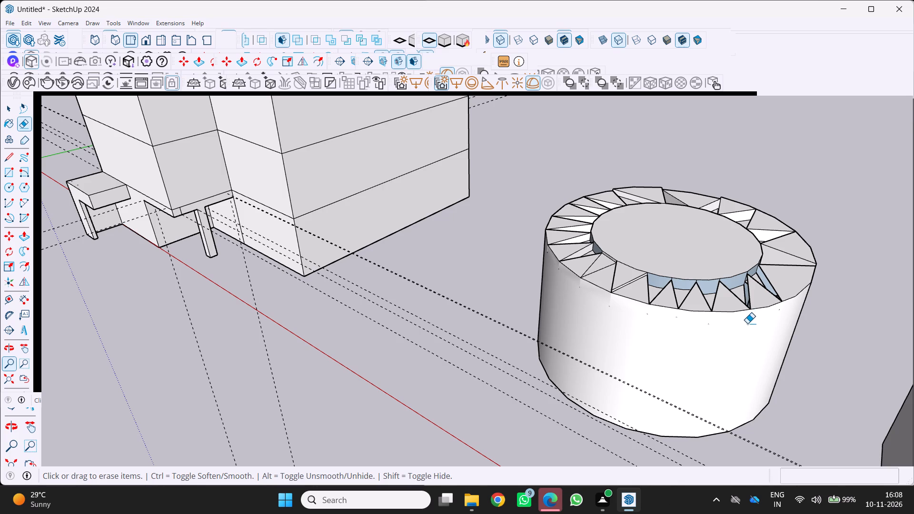
scroll(662, 362, "down", 1)
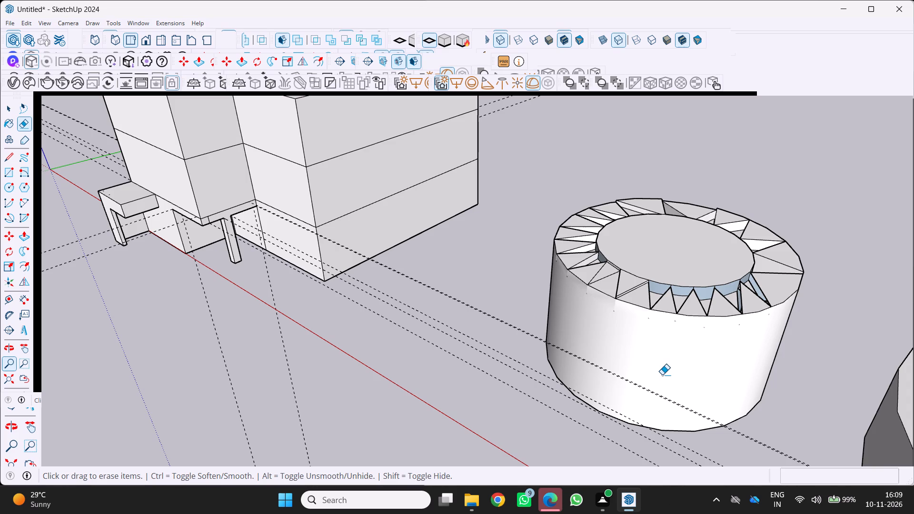
scroll(697, 338, "up", 1)
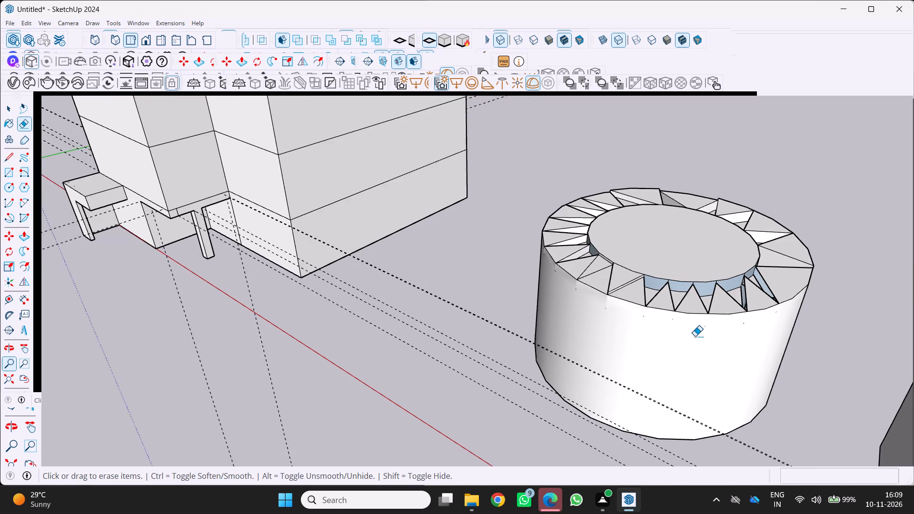
middle_click_drag(694, 336, 645, 356)
scroll(733, 362, "up", 3)
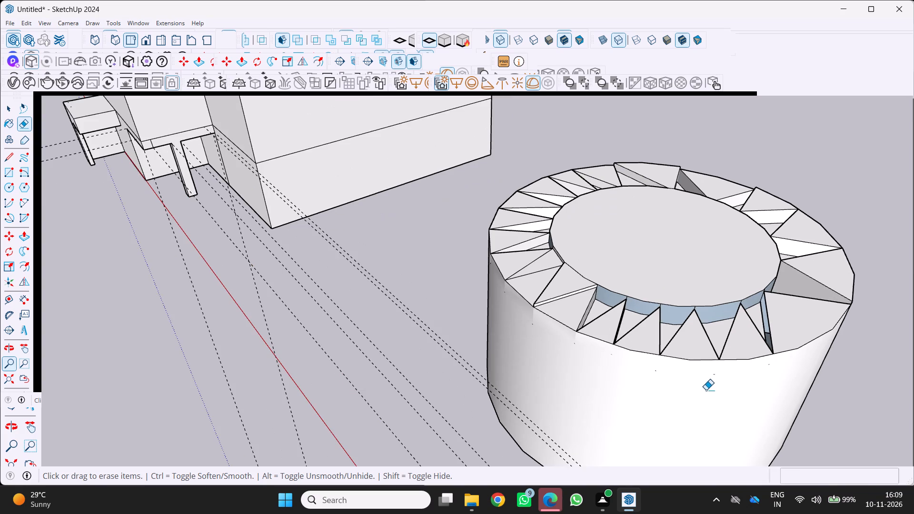
scroll(769, 363, "down", 10)
middle_click_drag(765, 336, 674, 347)
scroll(692, 341, "down", 6)
scroll(762, 388, "up", 9)
scroll(711, 376, "up", 3)
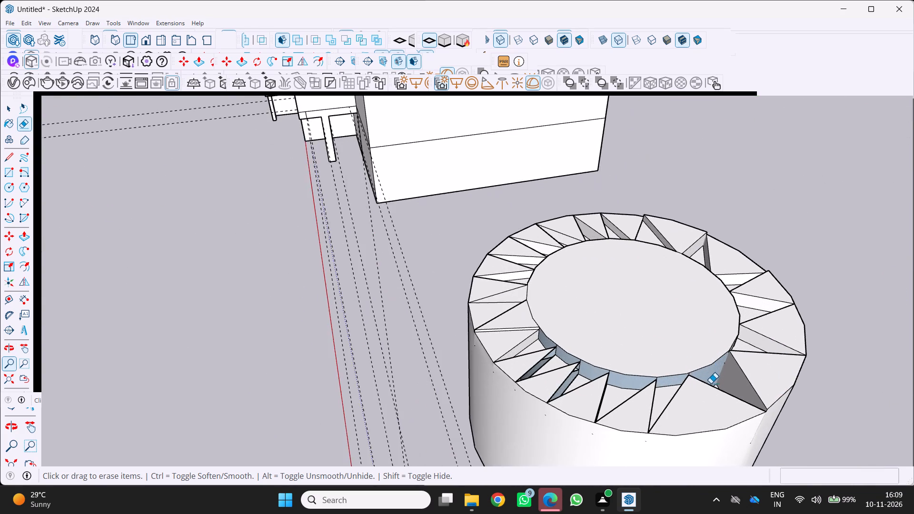
scroll(711, 385, "up", 2)
middle_click_drag(711, 385, 785, 268)
scroll(657, 326, "up", 1)
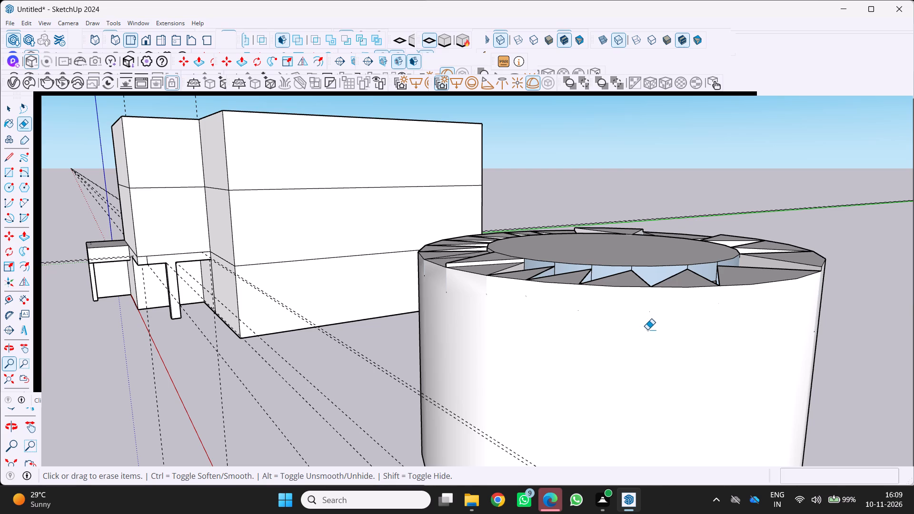
scroll(628, 365, "down", 2)
middle_click_drag(628, 367, 626, 377)
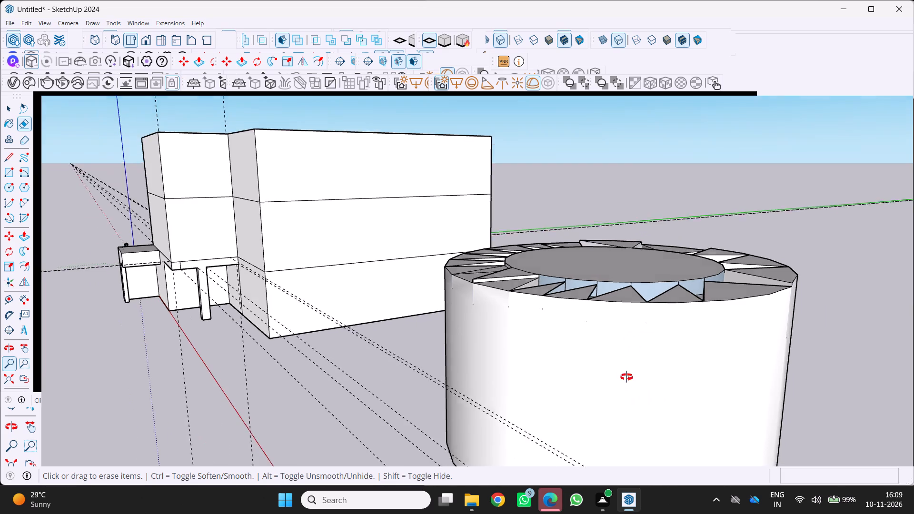
middle_click_drag(626, 377, 604, 422)
scroll(793, 333, "down", 2)
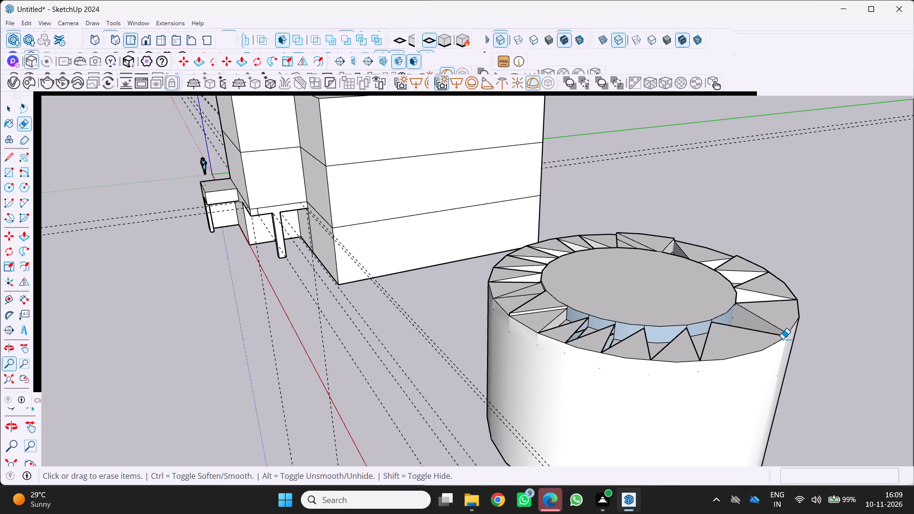
scroll(784, 348, "down", 3)
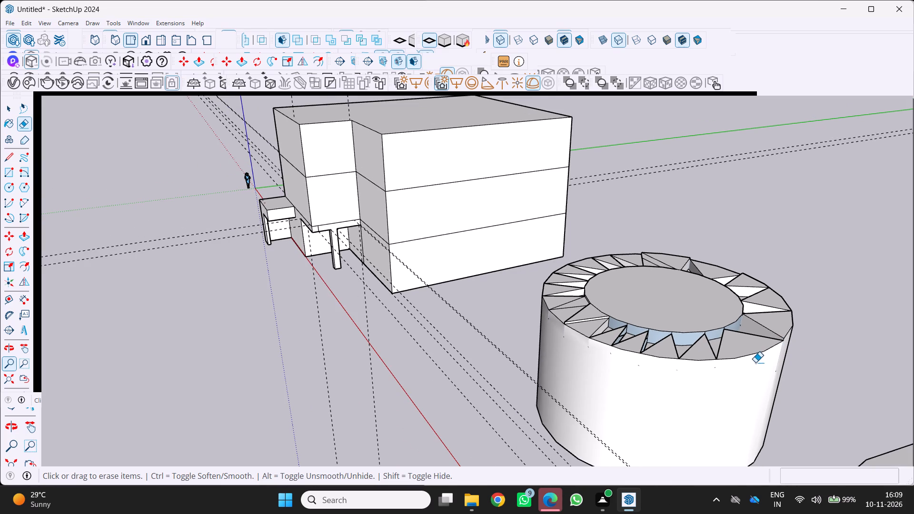
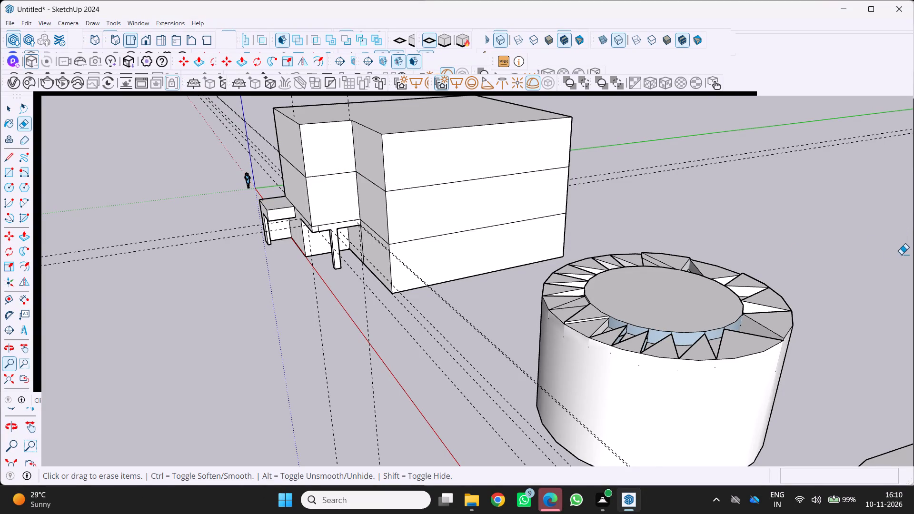
Examine the round form's rim triangles, the gaps between them and the outer wall from several angles.
scroll(806, 307, "down", 3)
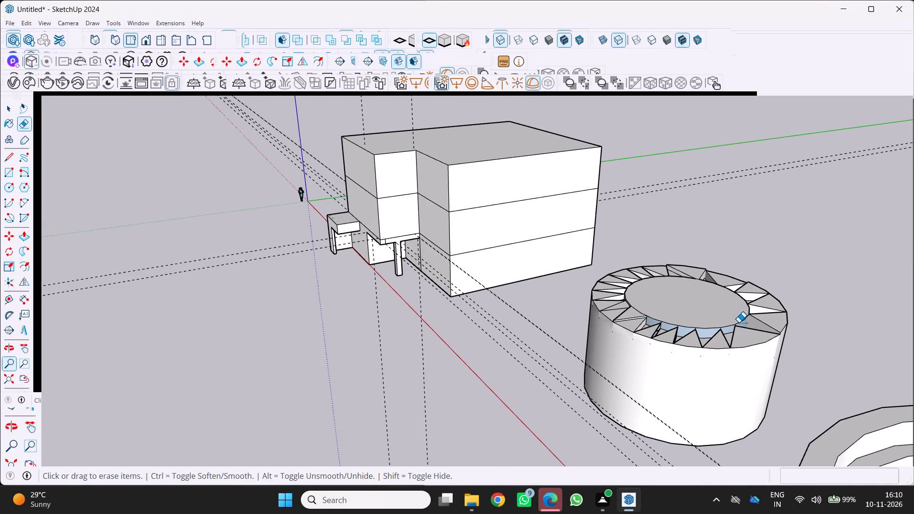
scroll(780, 254, "down", 1)
middle_click_drag(731, 298, 676, 313)
scroll(676, 313, "up", 2)
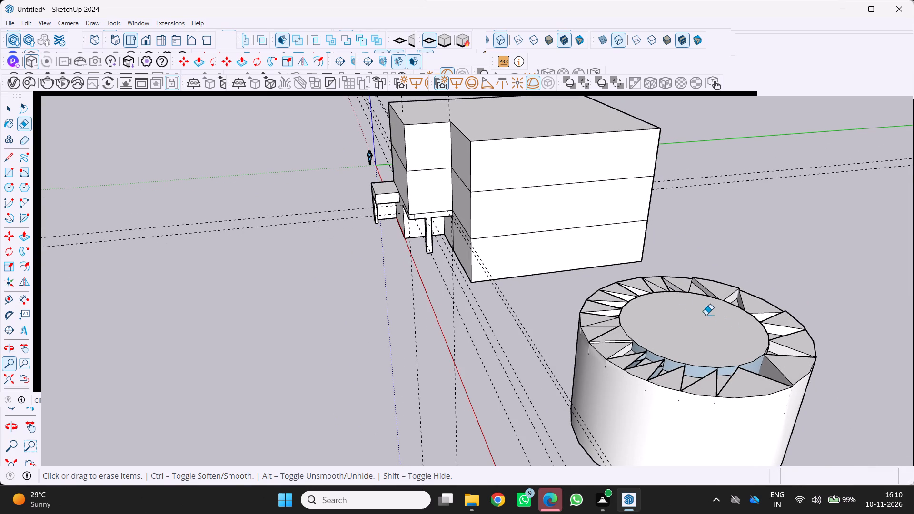
scroll(666, 297, "down", 4)
scroll(643, 347, "up", 3)
middle_click_drag(658, 351, 640, 369)
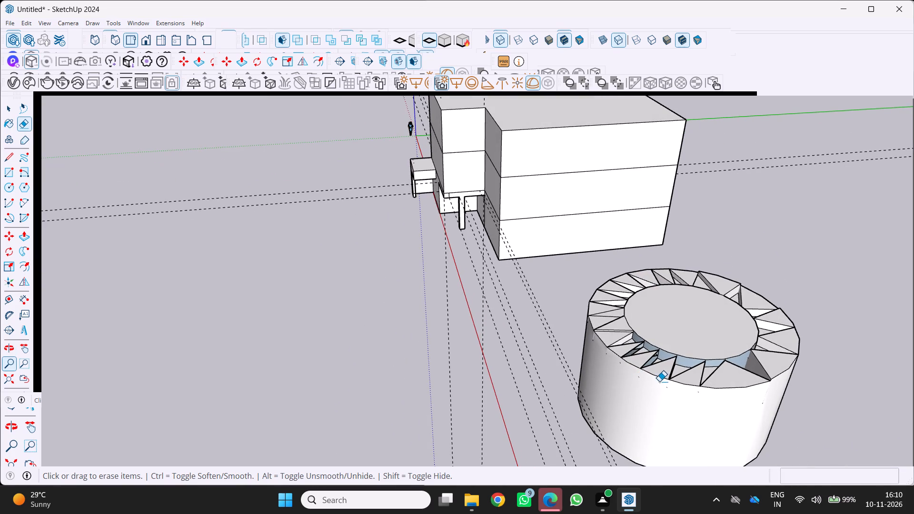
scroll(746, 381, "up", 3)
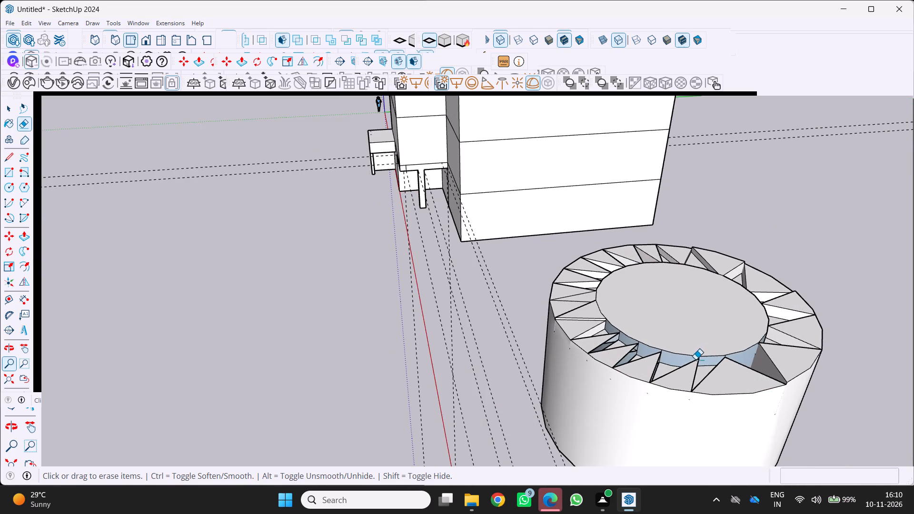
middle_click_drag(666, 351, 637, 336)
scroll(666, 351, "up", 1)
scroll(687, 331, "down", 6)
middle_click_drag(801, 396, 702, 342)
scroll(689, 362, "up", 1)
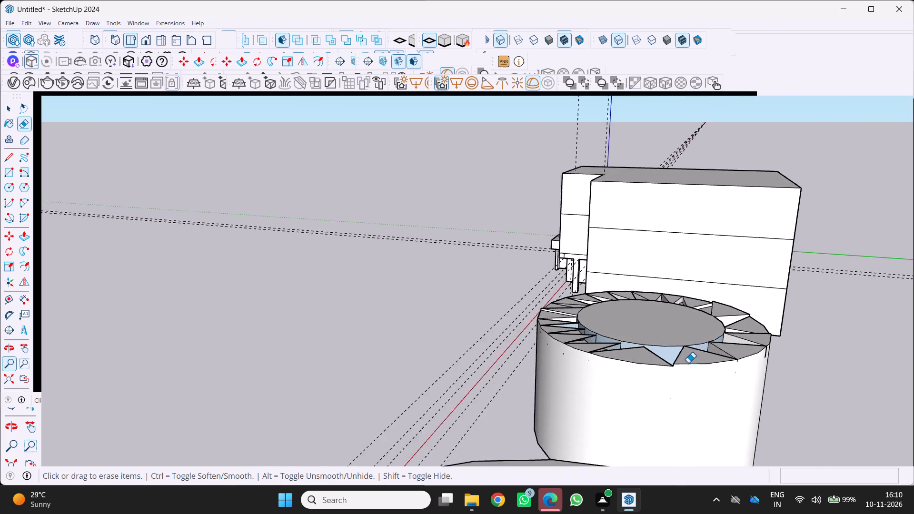
scroll(688, 363, "up", 3)
middle_click_drag(693, 360, 764, 336)
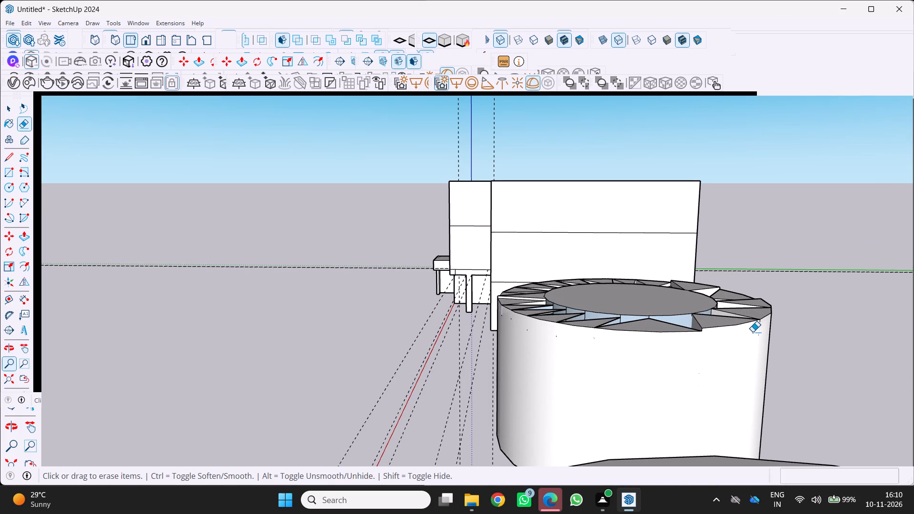
key("Escape")
key("Escape")
Draw a line from the wide rim triangle's inner tip to the outer rim edge, splitting the triangle in two.
middle_click_drag(610, 319, 629, 346)
scroll(607, 337, "down", 1)
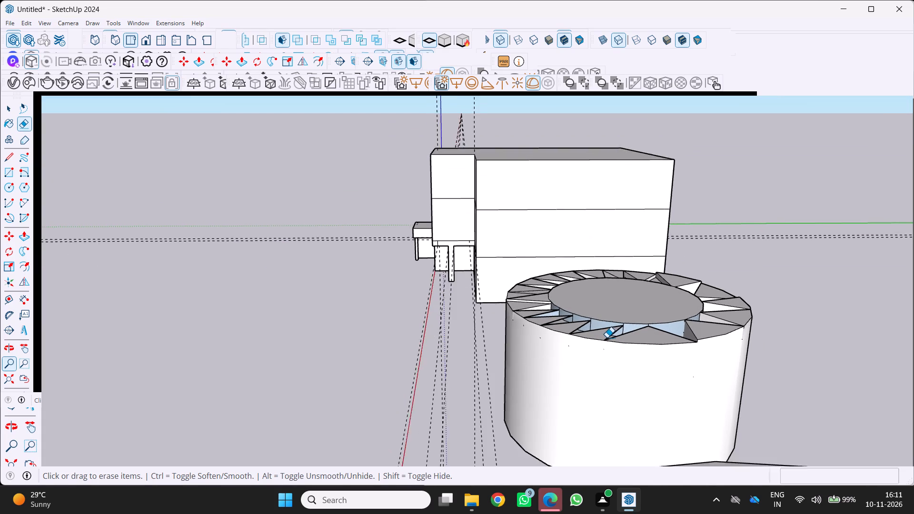
scroll(607, 337, "down", 2)
scroll(606, 349, "up", 3)
middle_click_drag(610, 345, 611, 369)
scroll(612, 368, "up", 1)
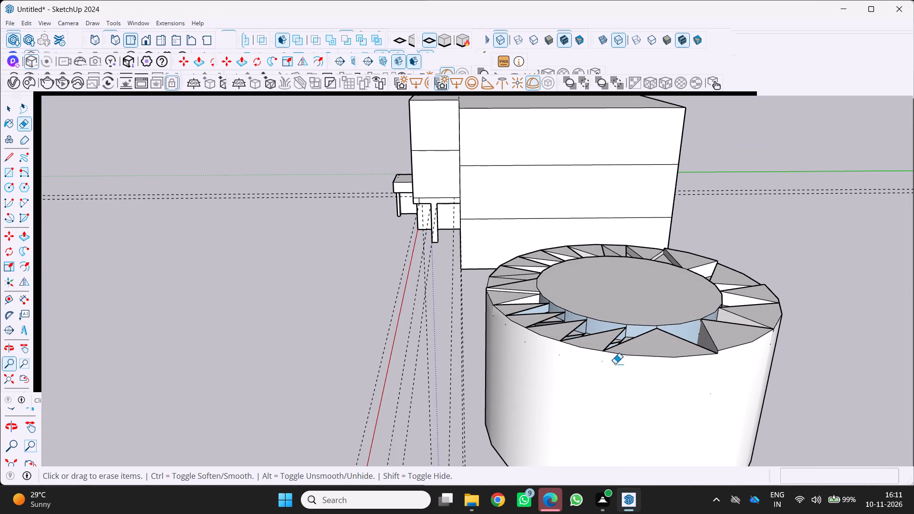
key("l")
left_click(659, 329)
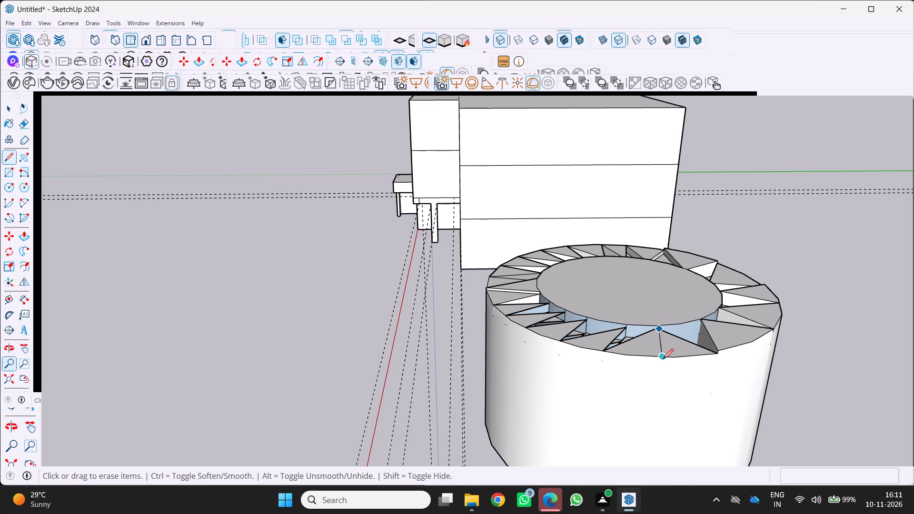
left_click(660, 360)
key("space")
Activate Push/Pull and examine the two halves of the split rim triangle and the neighbouring gaps.
middle_click_drag(667, 368, 656, 385)
scroll(663, 375, "up", 3)
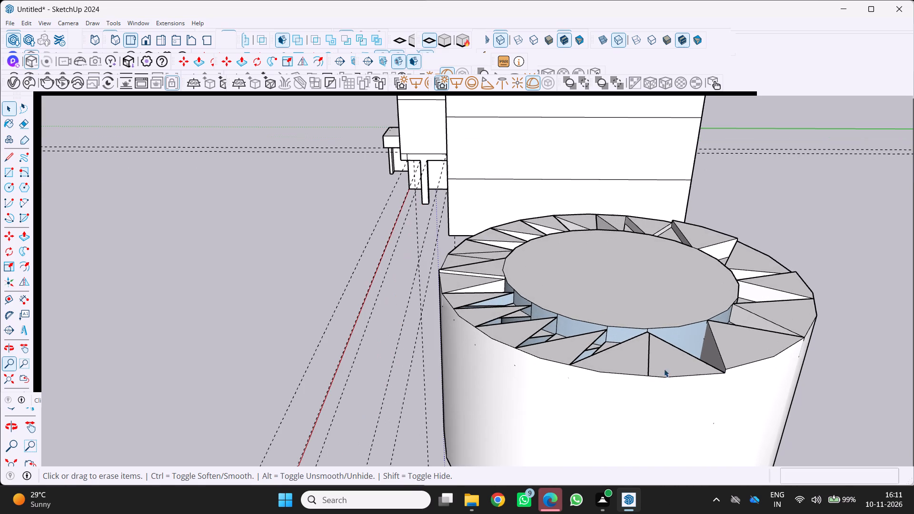
key("p")
scroll(636, 377, "down", 4)
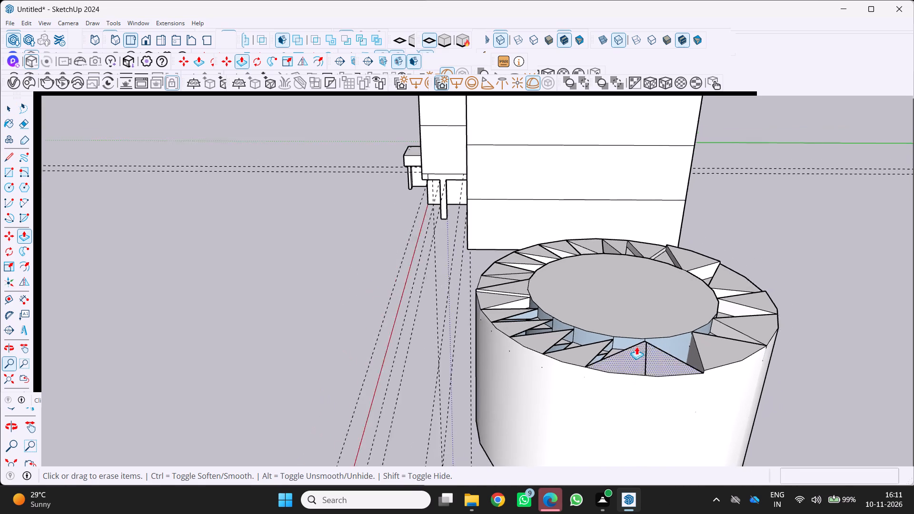
middle_click_drag(637, 345, 670, 320)
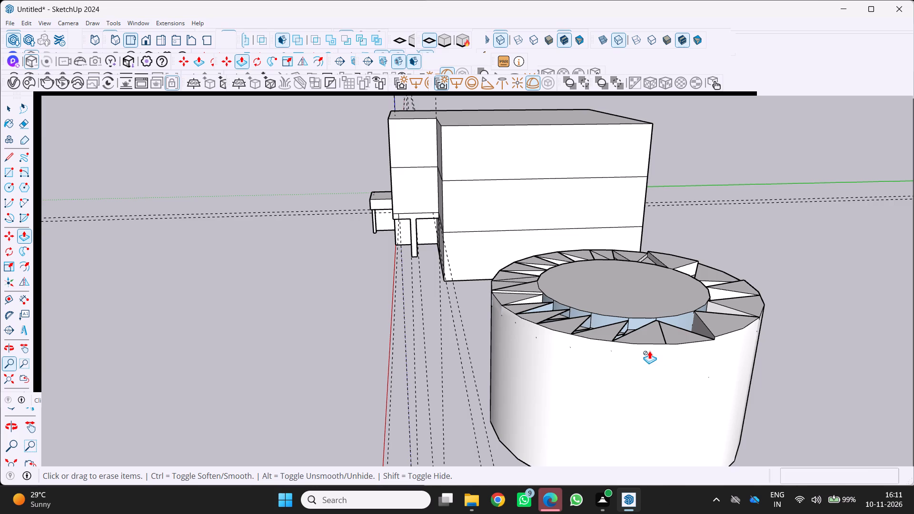
scroll(649, 351, "down", 2)
middle_click_drag(648, 354, 649, 361)
scroll(705, 356, "up", 1)
middle_click_drag(695, 354, 701, 363)
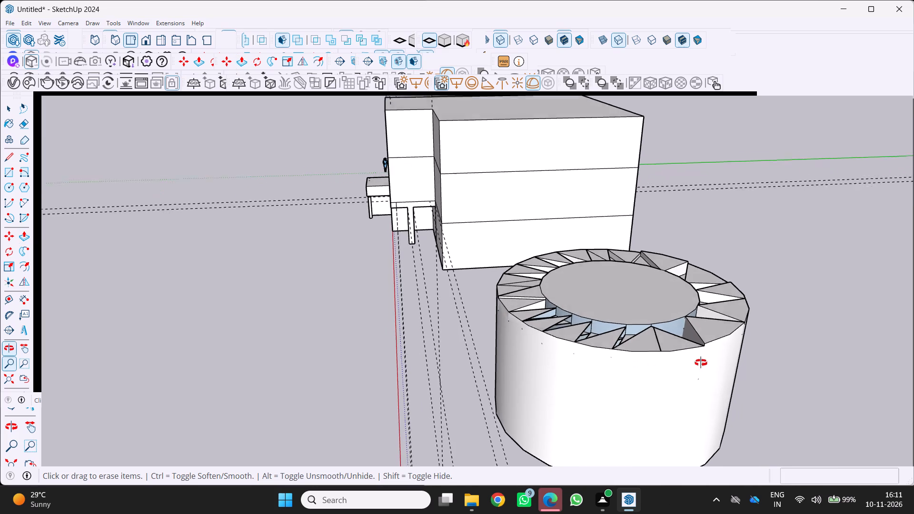
middle_click_drag(701, 363, 701, 364)
scroll(675, 359, "up", 4)
middle_click_drag(677, 351, 702, 365)
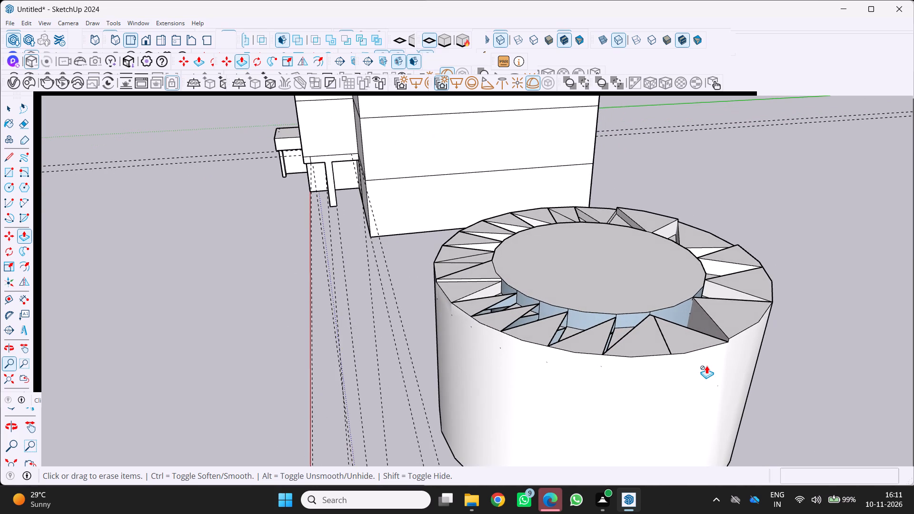
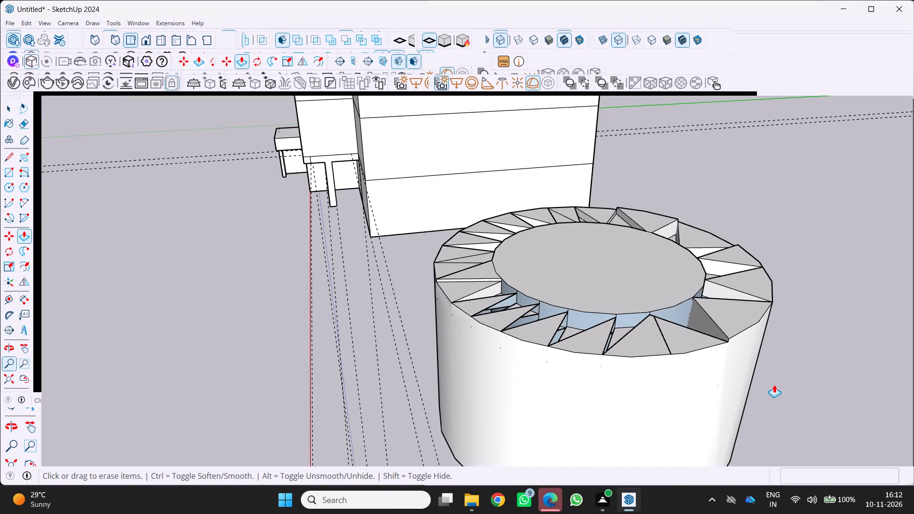
Examine the round form's split rim triangles, the gaps beside them and the inner disc from several angles.
scroll(778, 388, "down", 1)
scroll(727, 338, "up", 1)
middle_click_drag(686, 324, 773, 302)
scroll(713, 316, "down", 1)
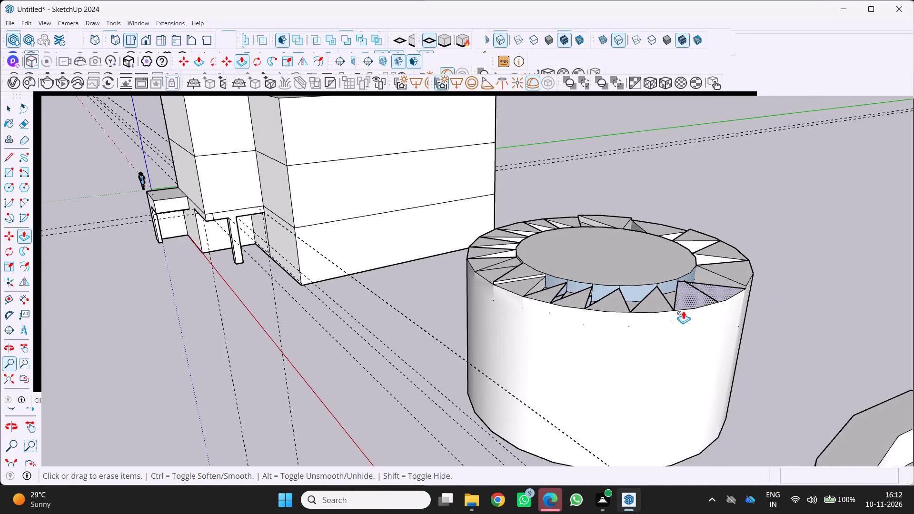
scroll(683, 311, "up", 3)
middle_click_drag(688, 311, 654, 356)
scroll(719, 321, "up", 1)
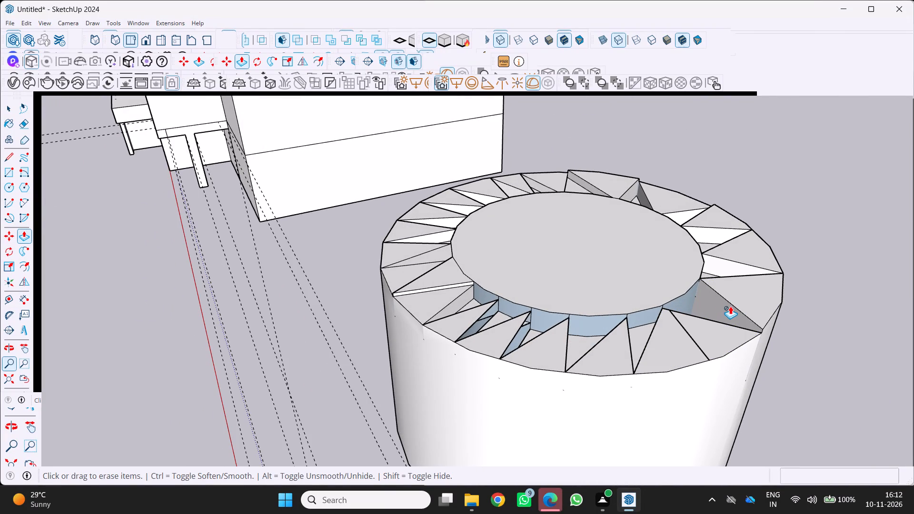
scroll(721, 300, "down", 2)
middle_click_drag(721, 287, 685, 286)
scroll(731, 307, "up", 2)
middle_click_drag(742, 307, 733, 295)
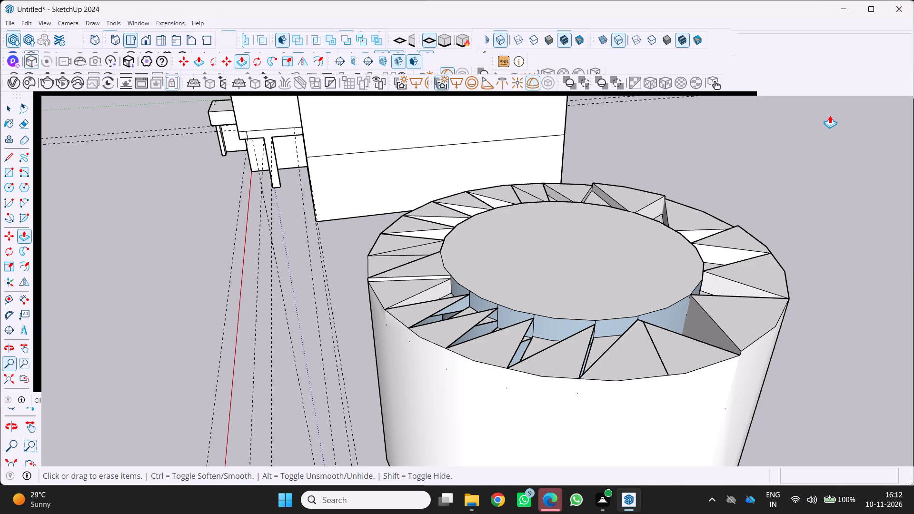
scroll(797, 136, "down", 1)
scroll(767, 171, "down", 2)
middle_click_drag(781, 178, 816, 181)
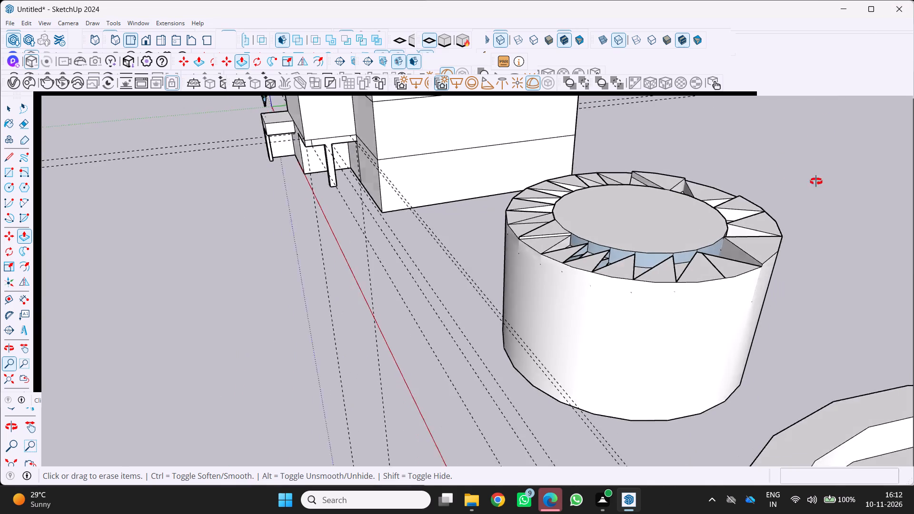
middle_click_drag(816, 181, 828, 198)
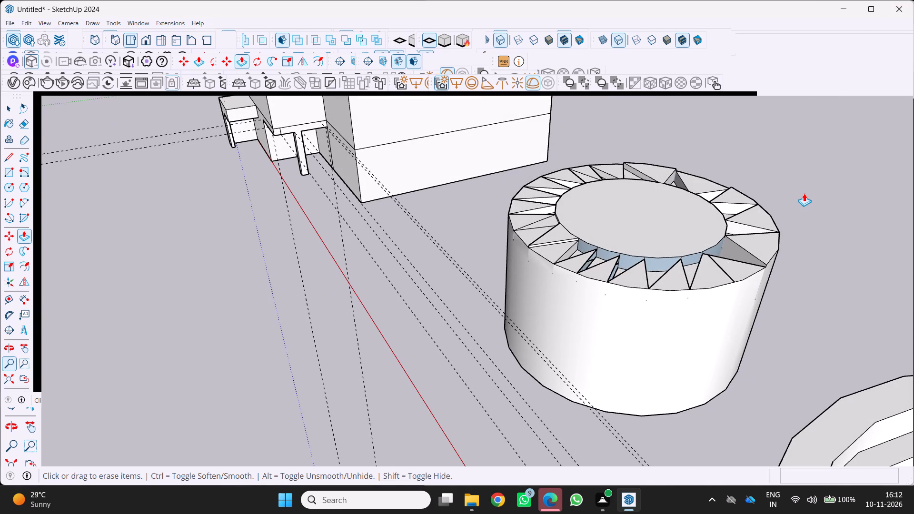
middle_click_drag(797, 195, 781, 270, "shift")
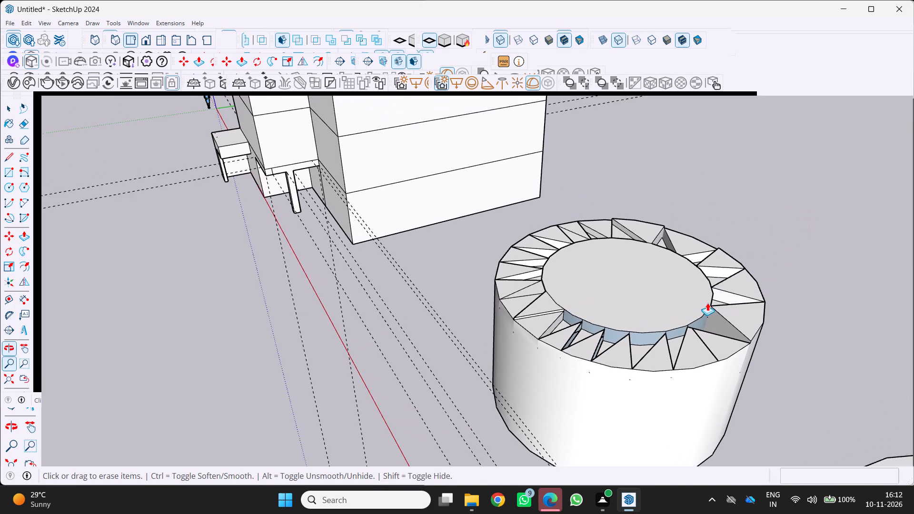
scroll(705, 301, "up", 2)
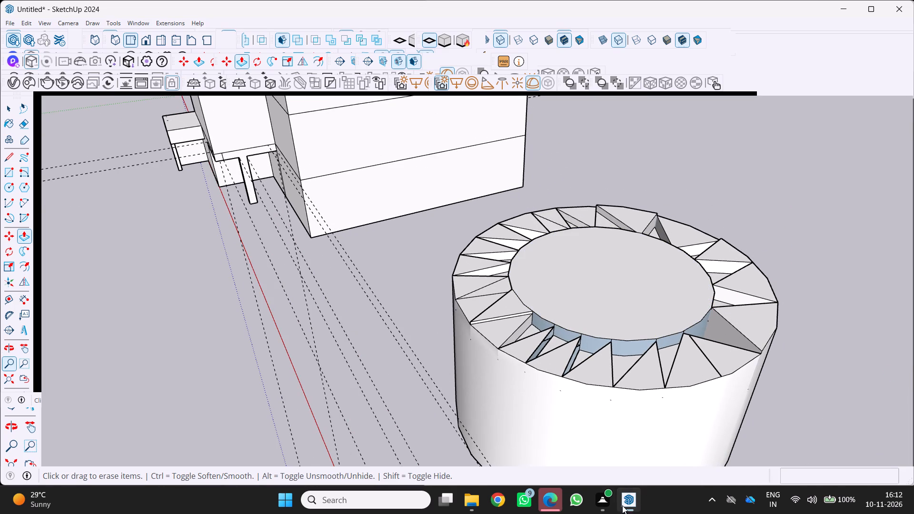
scroll(568, 405, "down", 2)
middle_click_drag(567, 405, 630, 351)
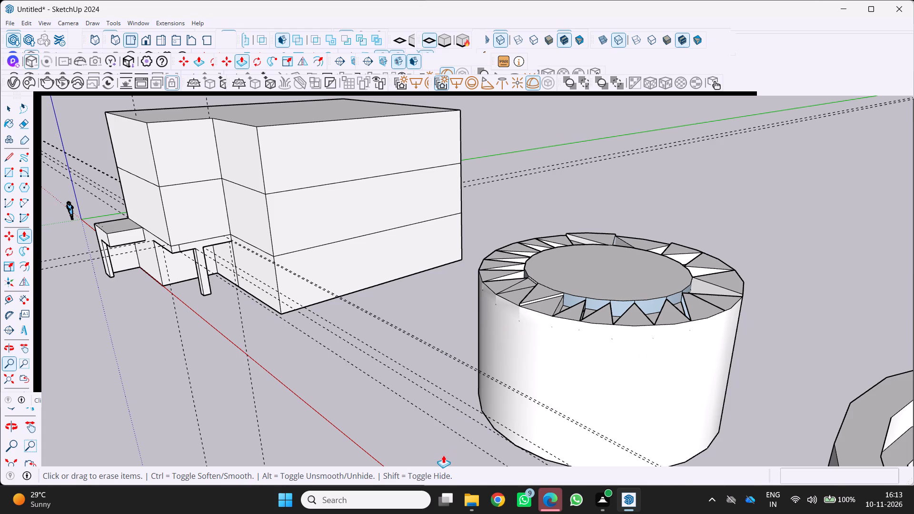
Draw a line across the inner disc's top face between opposite edge points, splitting the disc in two.
scroll(432, 470, "down", 1)
scroll(590, 303, "down", 1)
middle_click_drag(589, 303, 606, 332)
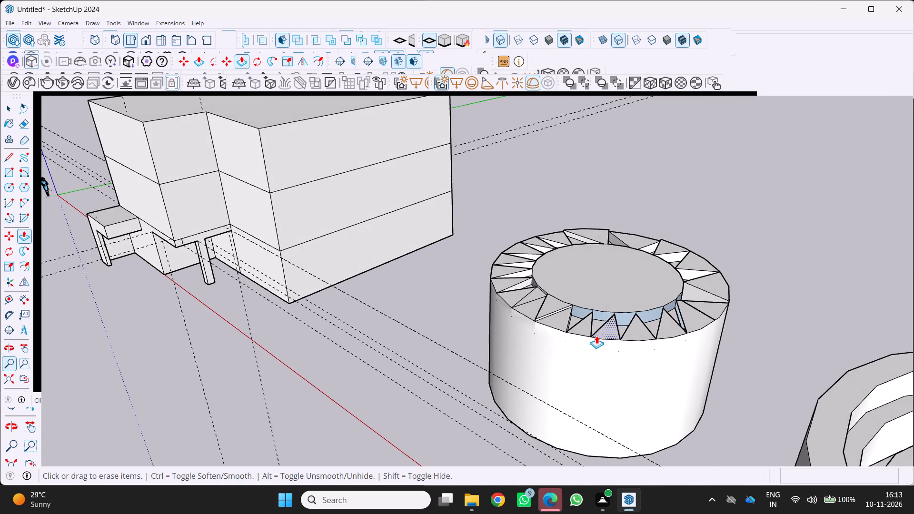
middle_click_drag(596, 336, 588, 365)
scroll(587, 365, "up", 1)
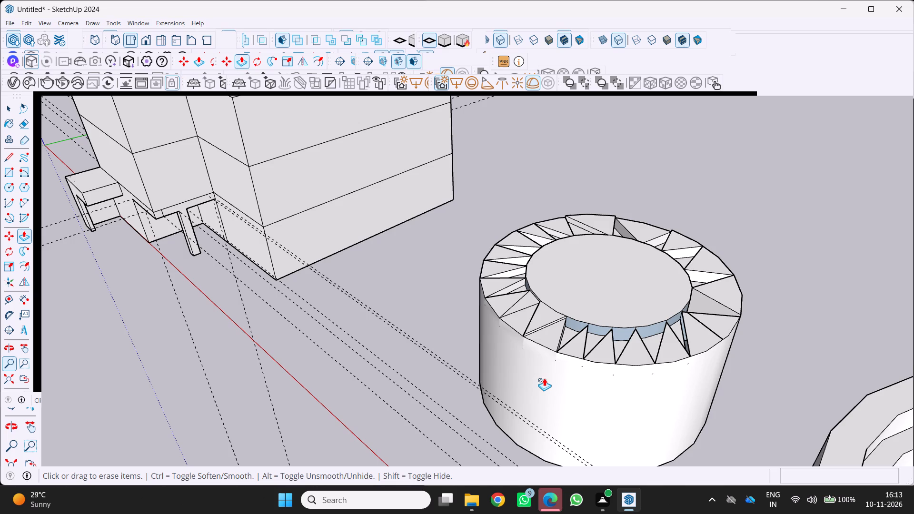
middle_click_drag(548, 383, 581, 389)
scroll(518, 383, "up", 2)
middle_click_drag(633, 299, 580, 368)
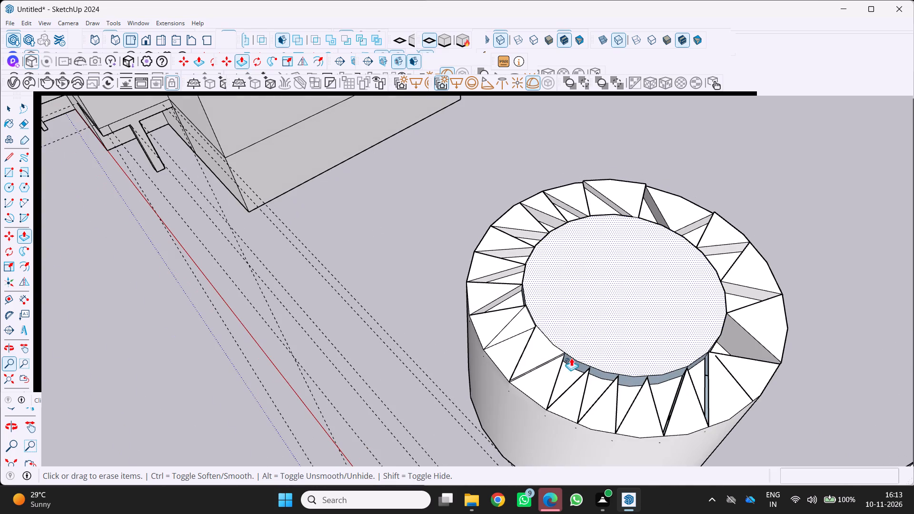
key("l")
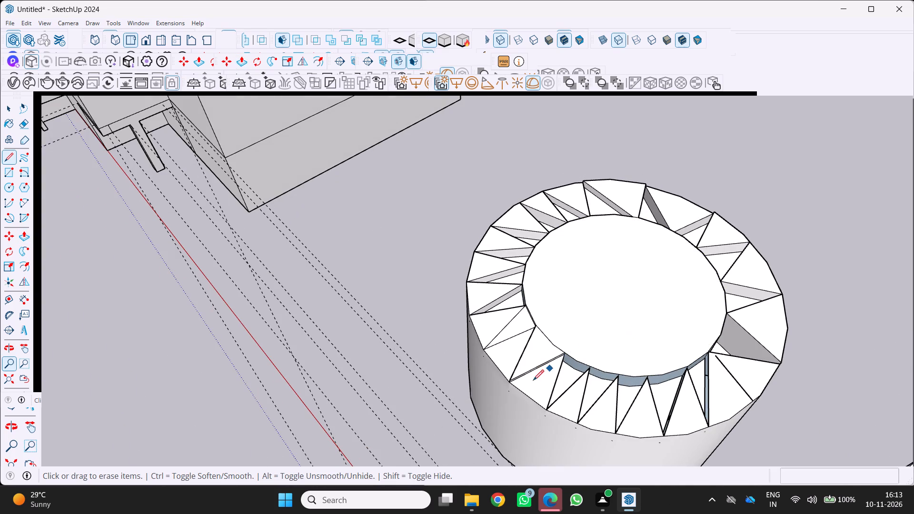
left_click(567, 353)
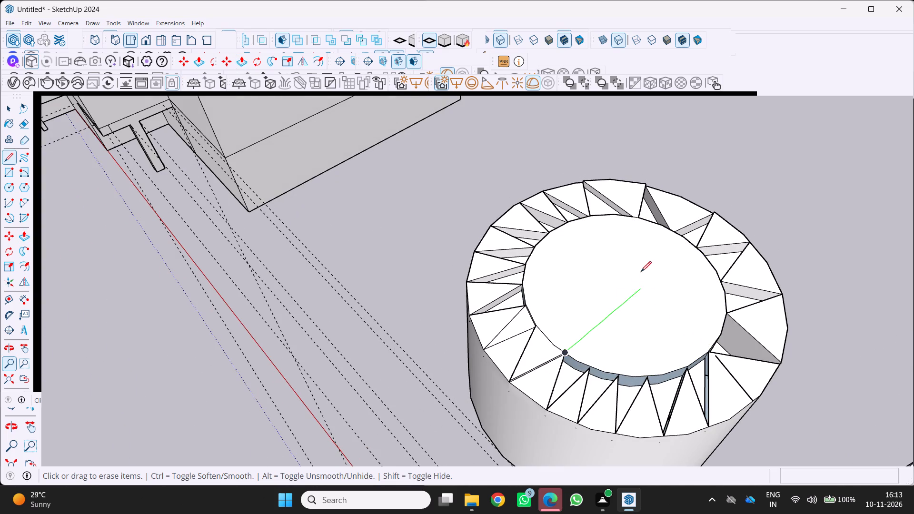
left_click(676, 231)
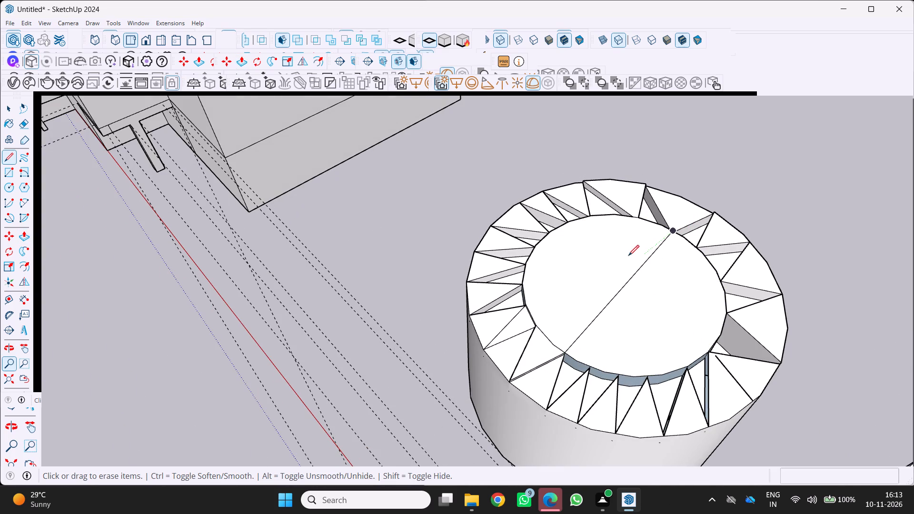
key("space")
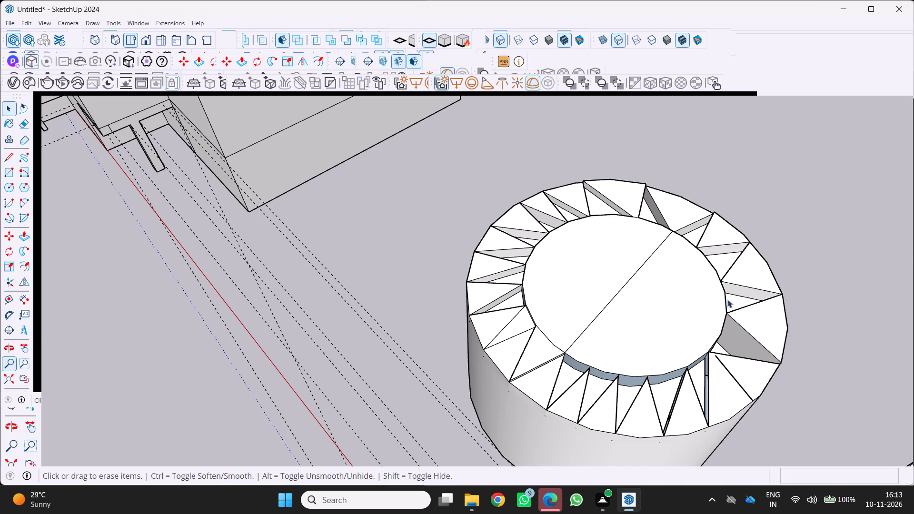
Draw two lines from the dividing line's midpoint to opposite edges of the inner disc, quartering its top face.
scroll(606, 292, "up", 1)
middle_click_drag(606, 292, 700, 290)
key("l")
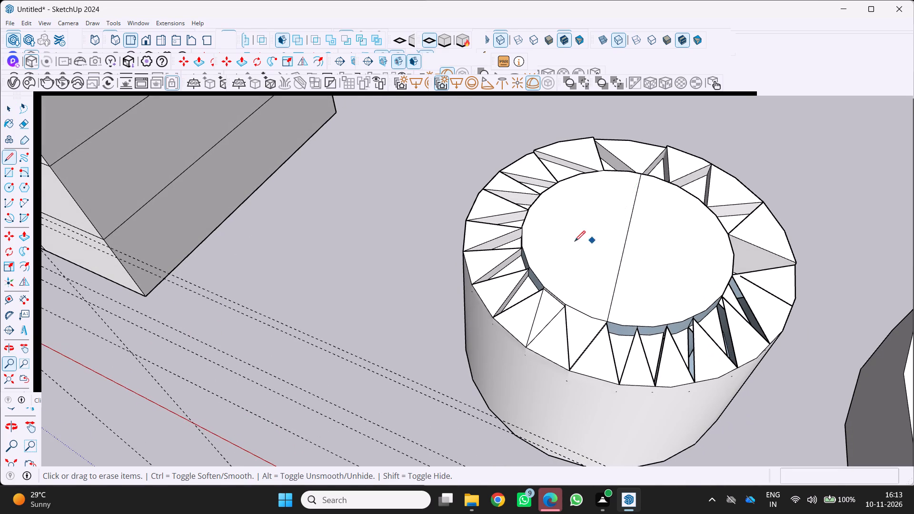
left_click(627, 242)
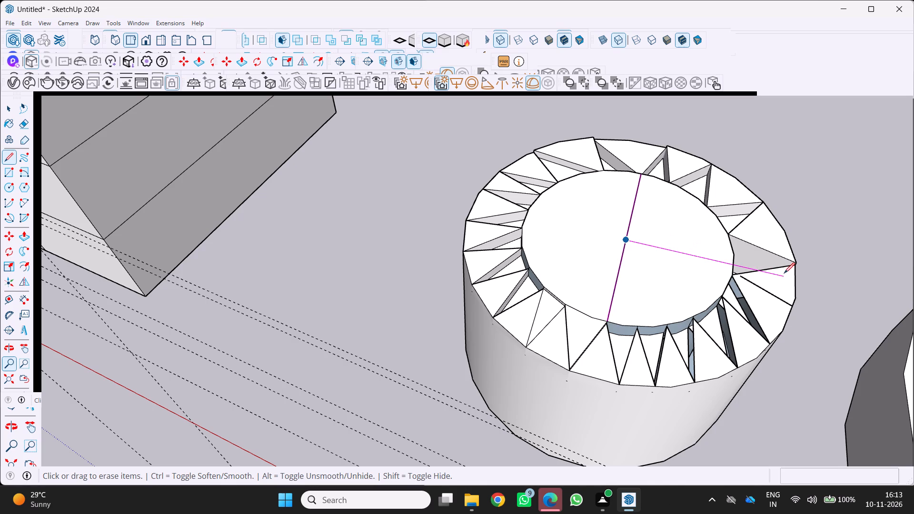
left_click(734, 265)
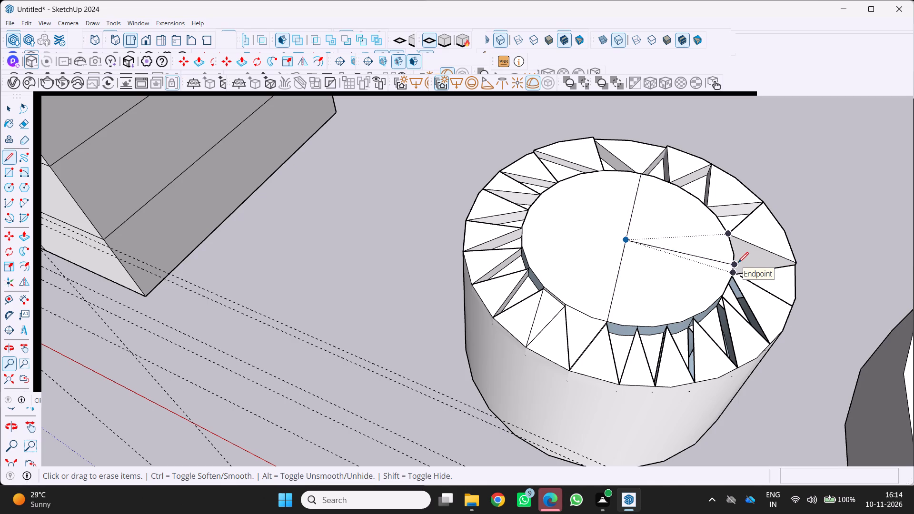
scroll(611, 239, "up", 1)
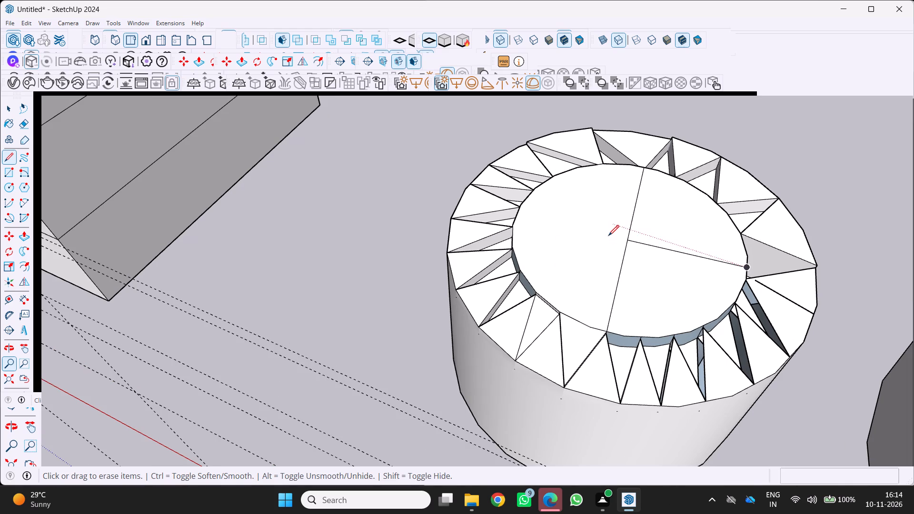
key("l")
left_click(627, 240)
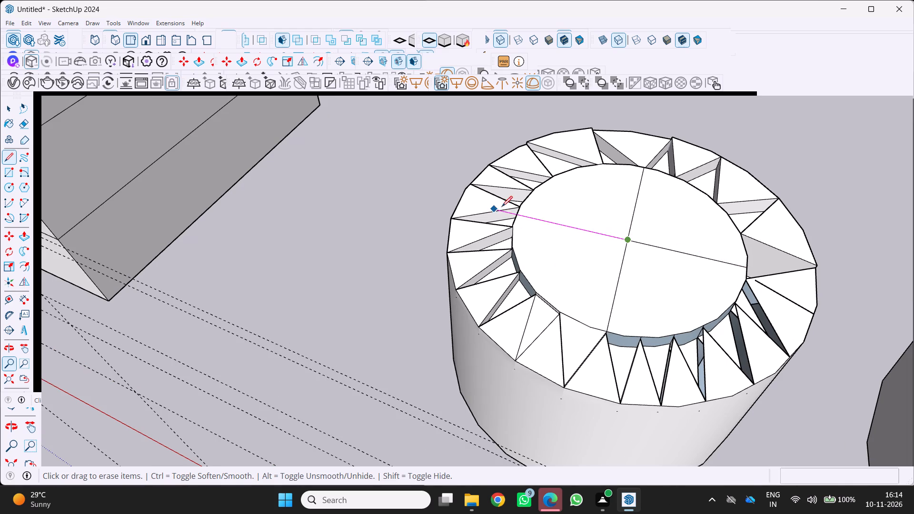
left_click(517, 217)
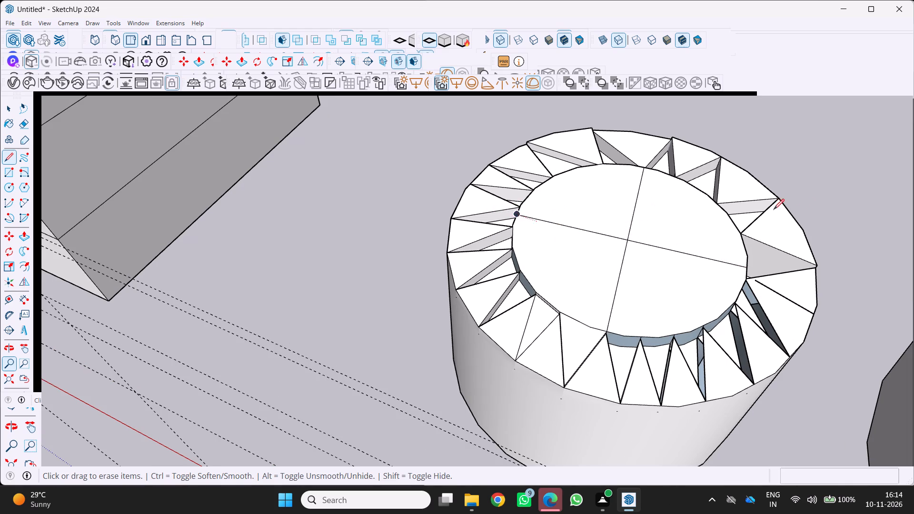
key("space")
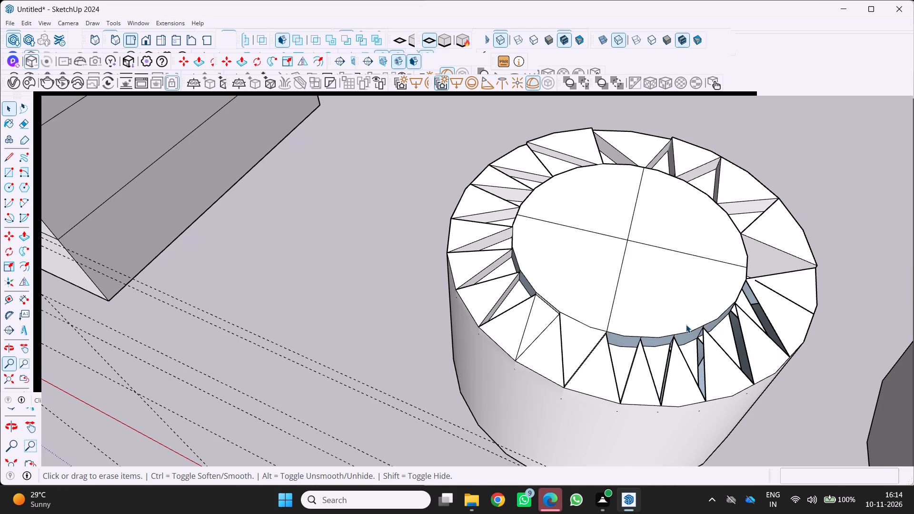
Draw a circle centred on the crossing of the two dividing lines, a bit under half the inner disc's radius.
middle_click_drag(686, 326, 668, 347)
scroll(667, 344, "down", 1)
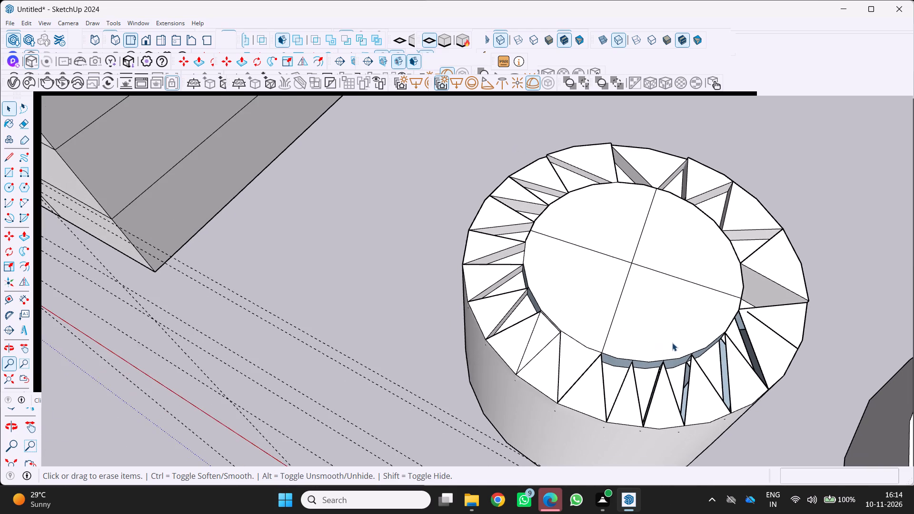
scroll(673, 337, "down", 2)
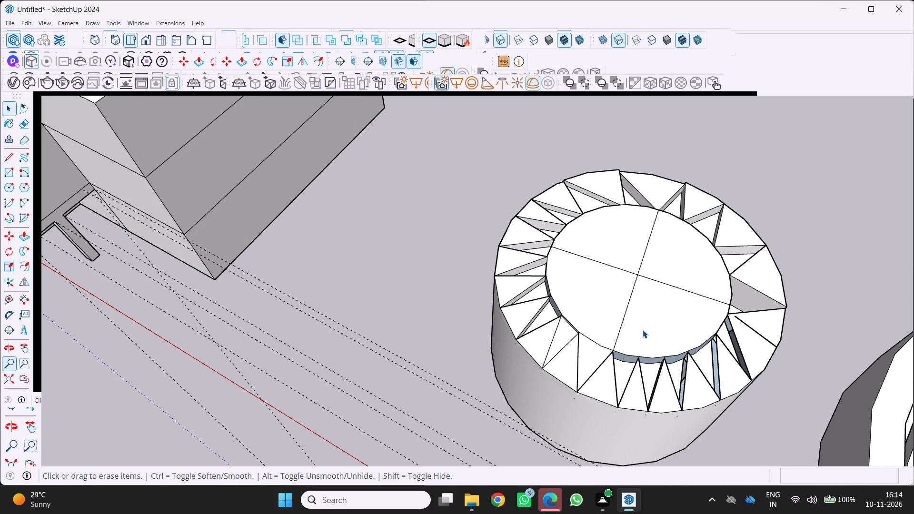
key("c")
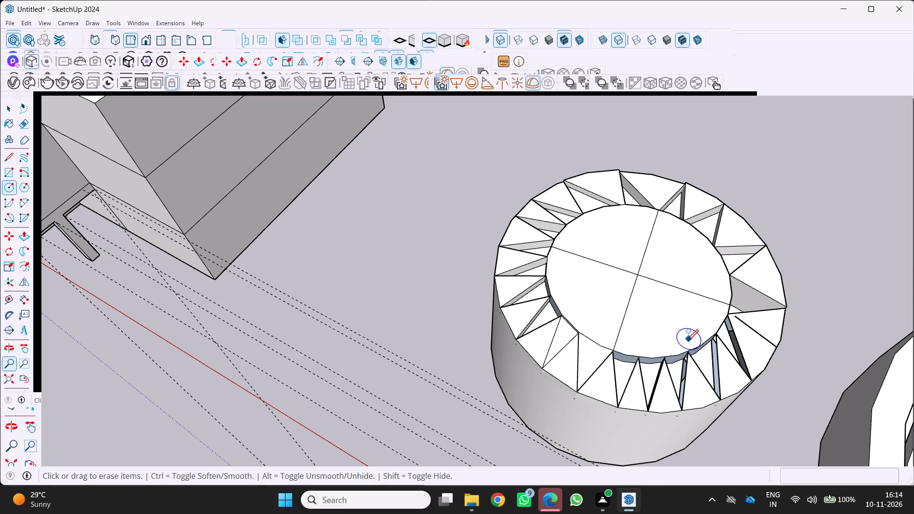
scroll(710, 351, "up", 2)
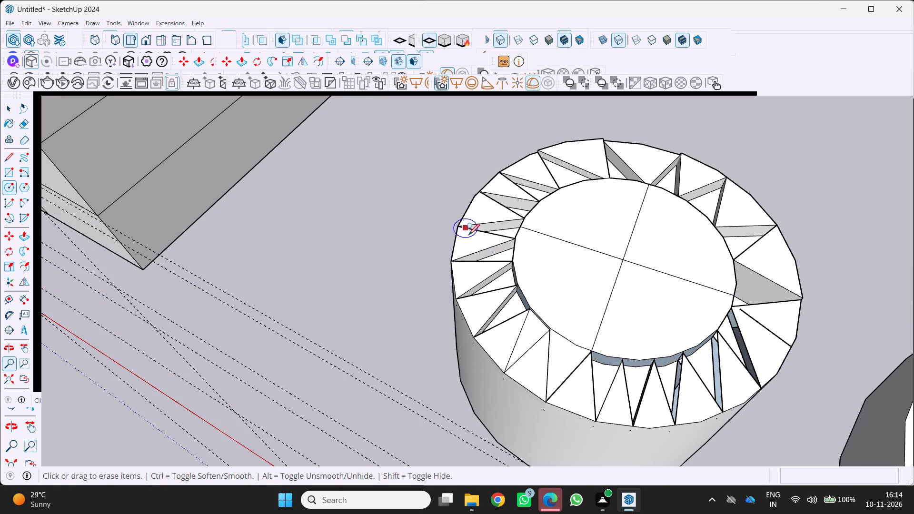
left_click(624, 259)
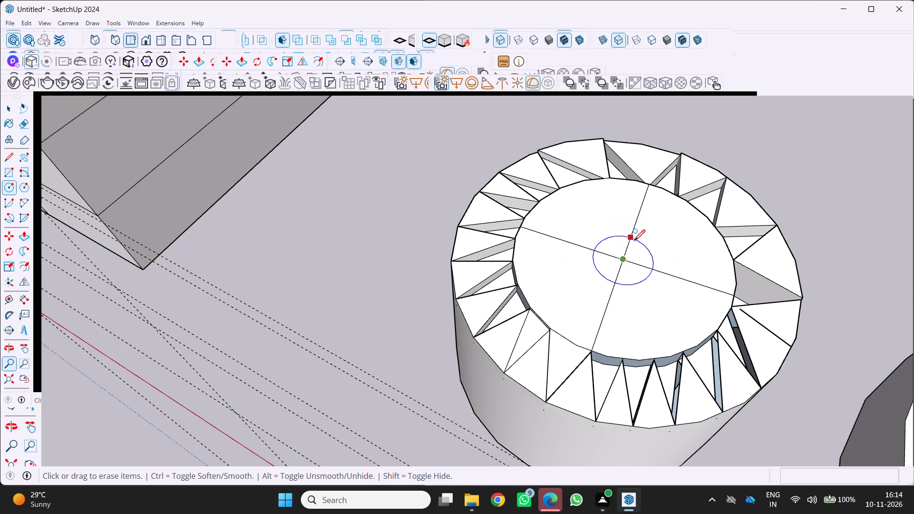
left_click(645, 227)
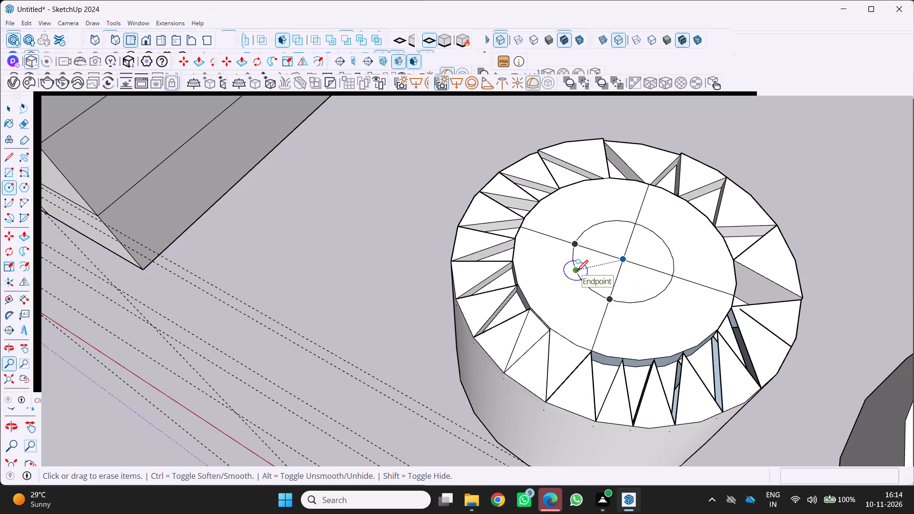
Offset one quarter sector of the small central circle inward, creating a smaller closed sector inside it.
key("f")
left_click(576, 254)
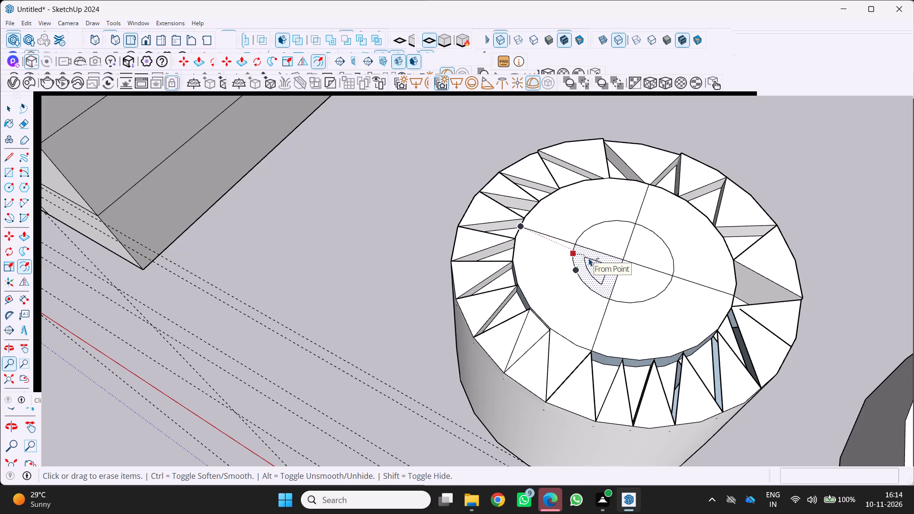
left_click(589, 258)
Offset the small central circle's other three quarter arcs slightly inward to outline a narrow ring.
left_click_drag(589, 228, 591, 234)
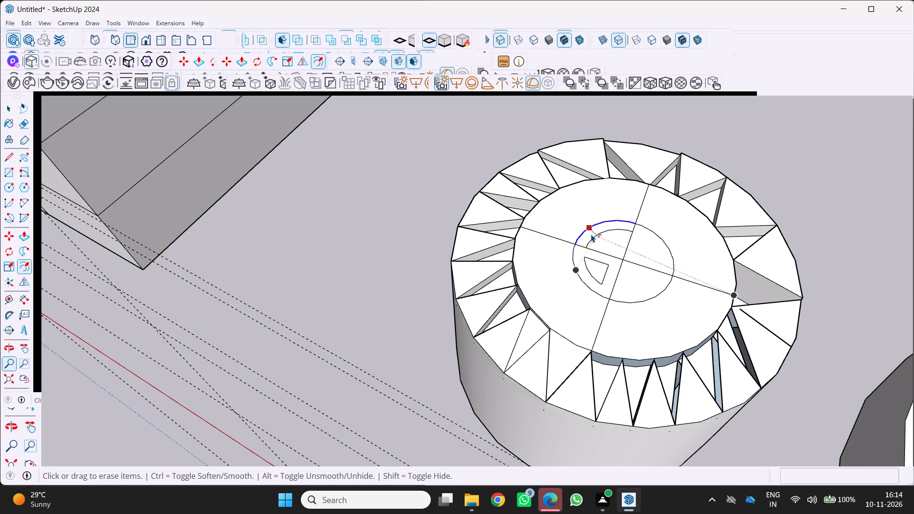
left_click_drag(591, 234, 595, 235)
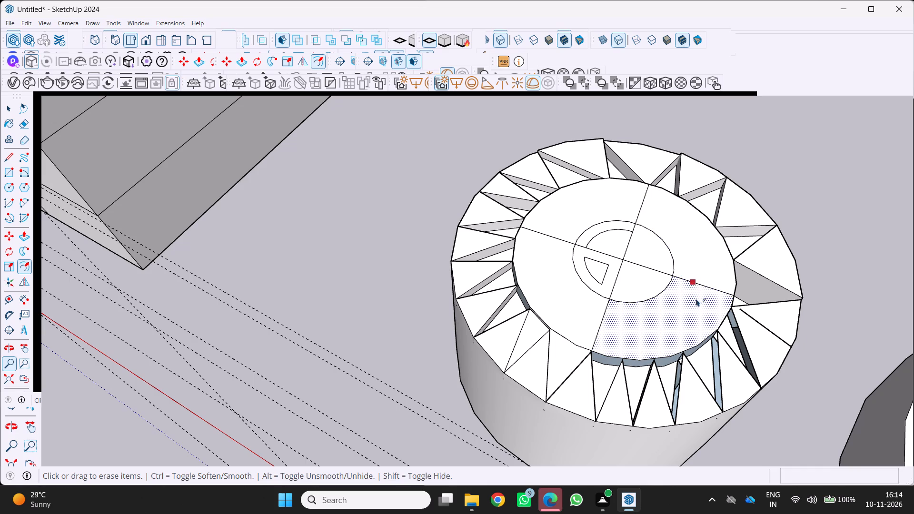
scroll(744, 297, "up", 2)
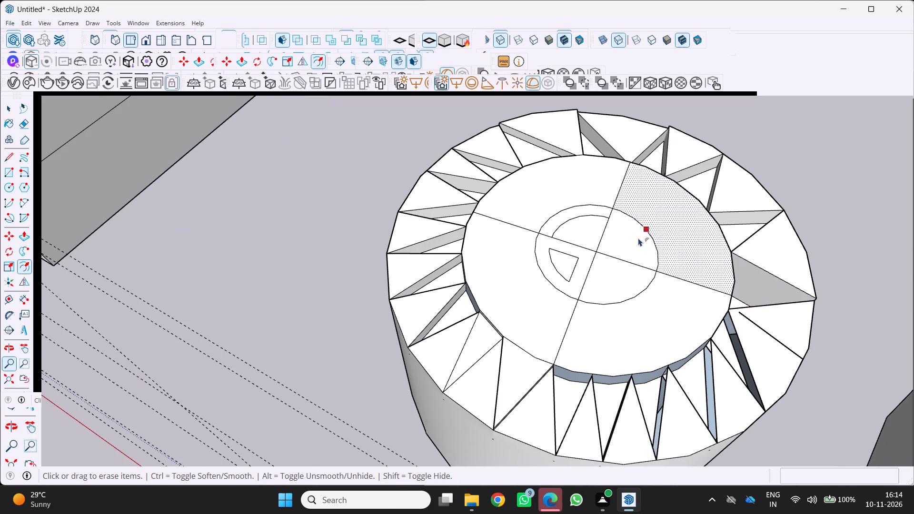
left_click_drag(649, 235, 637, 236)
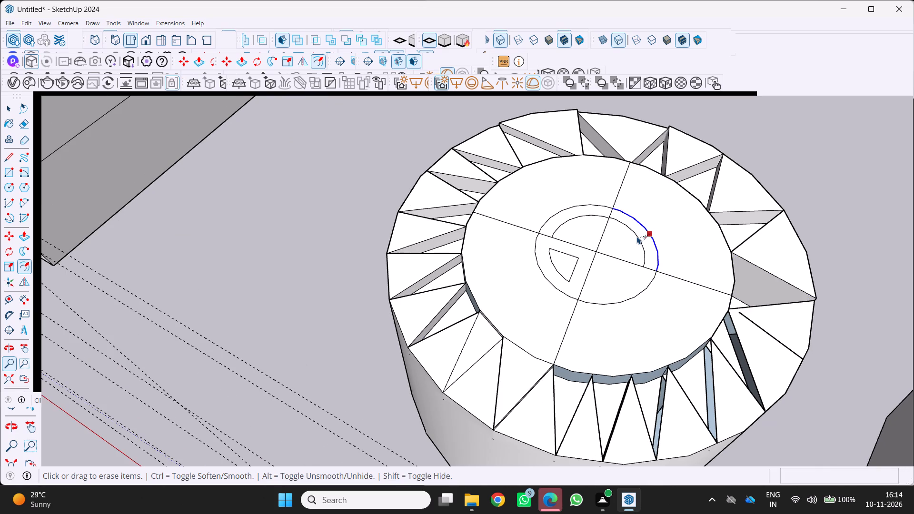
left_click_drag(637, 236, 636, 237)
middle_click_drag(609, 283, 683, 267)
scroll(632, 286, "up", 1)
left_click_drag(641, 254, 626, 247)
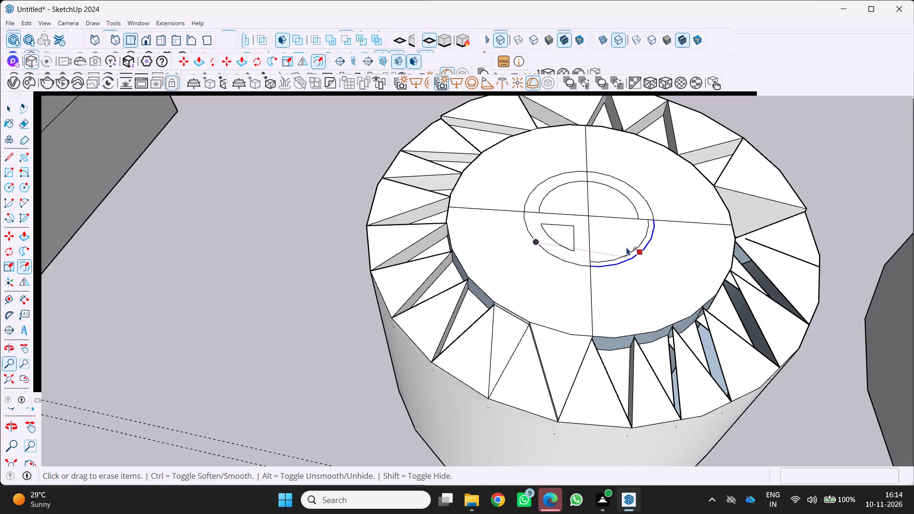
left_click_drag(626, 247, 614, 243)
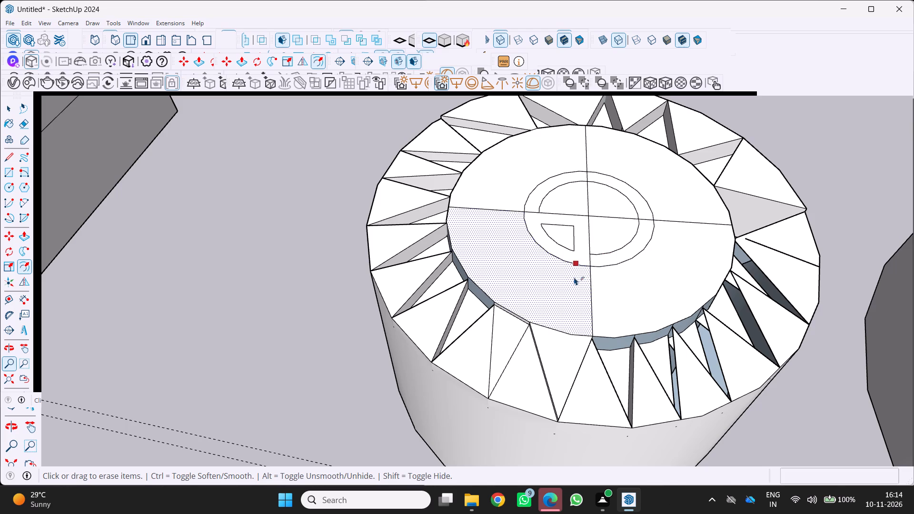
Erase the edges of the small closed sector inside the central circle's unfinished quarter.
middle_click_drag(558, 274, 600, 276)
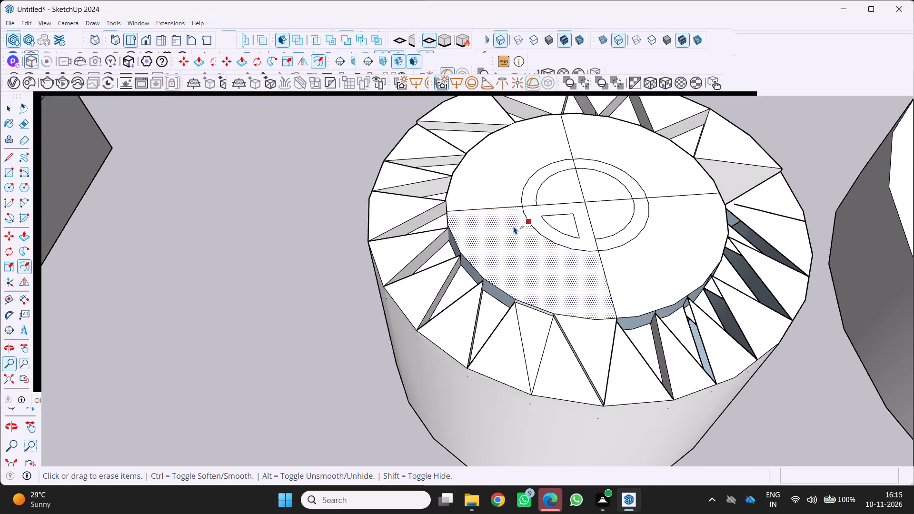
key("e")
scroll(555, 222, "up", 2)
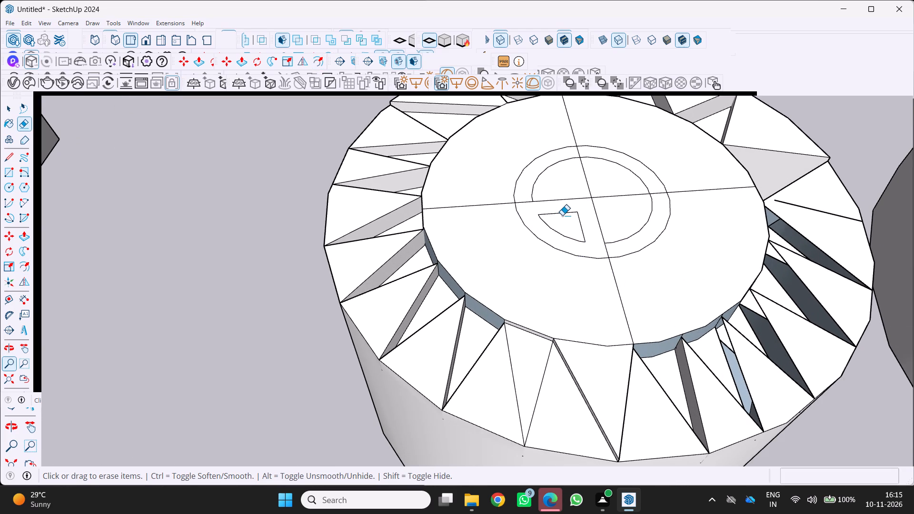
left_click(562, 215)
left_click(542, 215)
left_click_drag(550, 229, 555, 228)
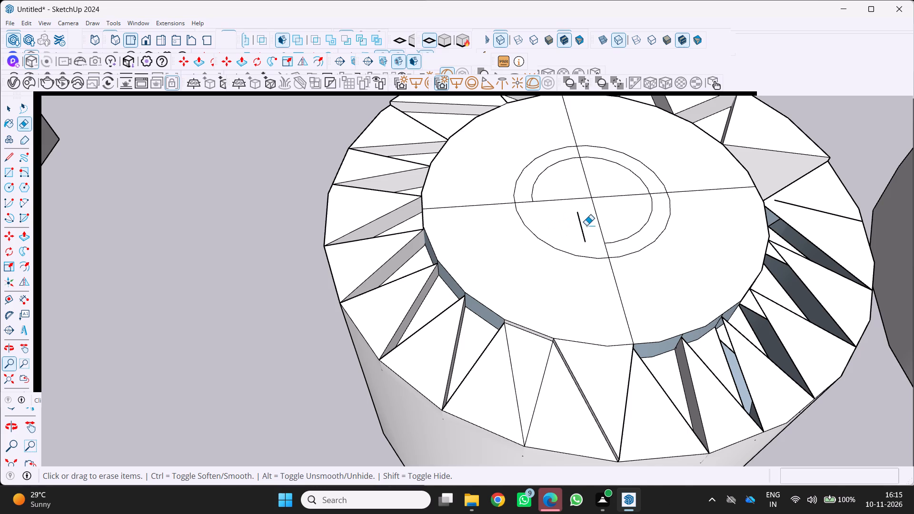
left_click(580, 227)
Offset the central circle's remaining quarter arc inward to meet the other inner arcs and close the narrow ring.
key("f")
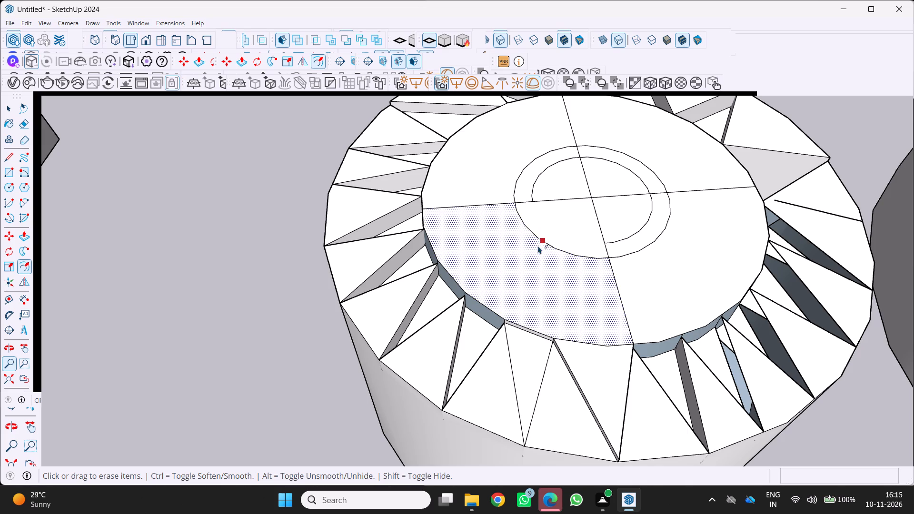
left_click_drag(544, 239, 556, 229)
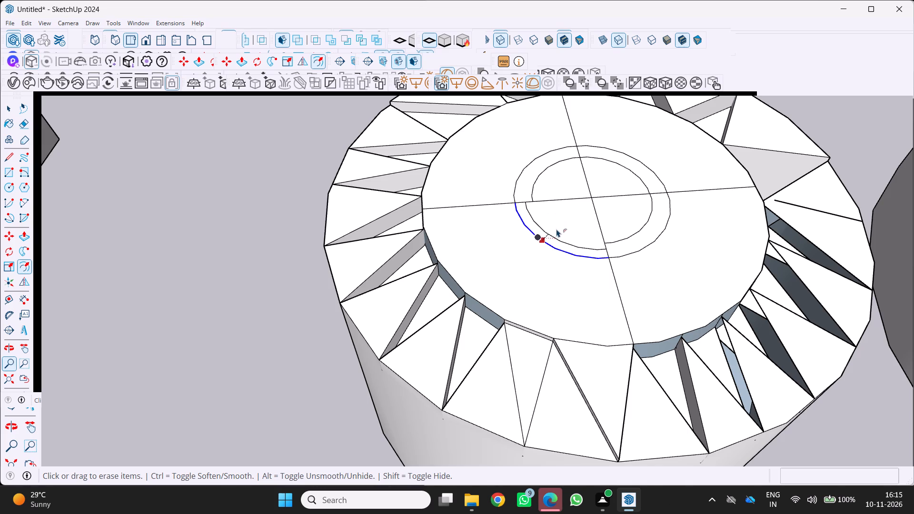
left_click_drag(556, 229, 570, 231)
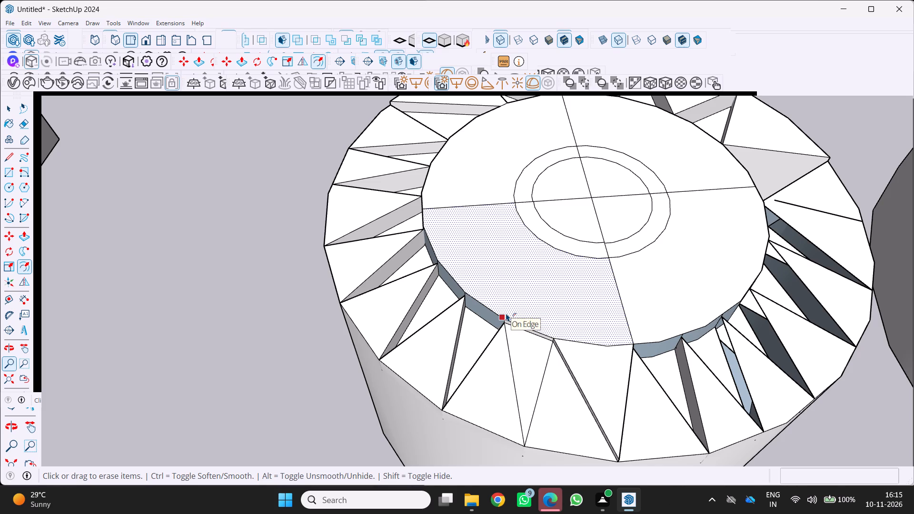
Erase the crossing line segments inside the ring's inner circle, leaving one undivided circular face.
middle_click_drag(509, 321, 494, 343)
scroll(514, 263, "down", 6)
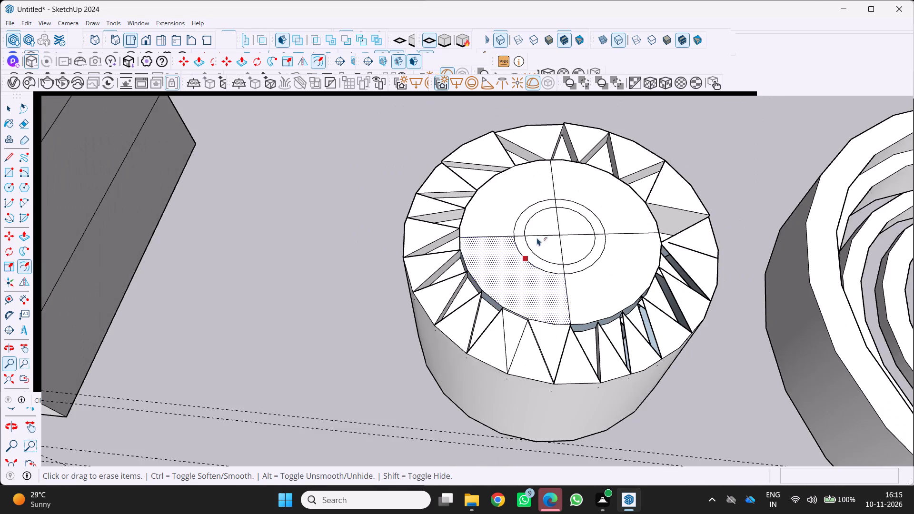
scroll(542, 221, "up", 6)
key("e")
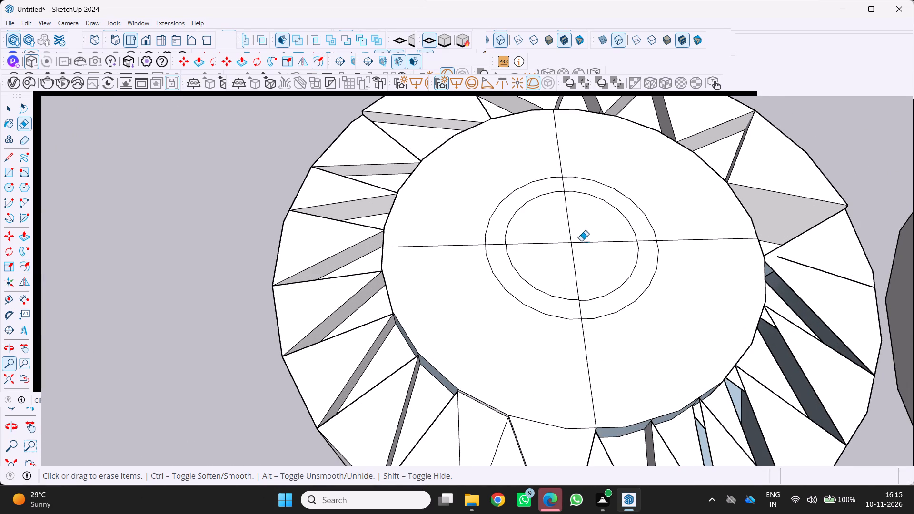
left_click(569, 242)
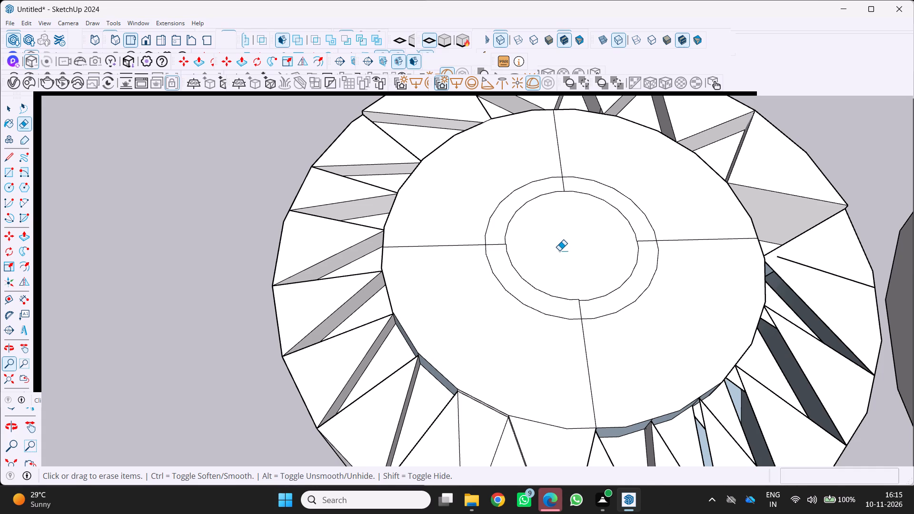
Push the inner circular face down into the disc, and push it deeper again, to form a round recess.
scroll(584, 263, "up", 1)
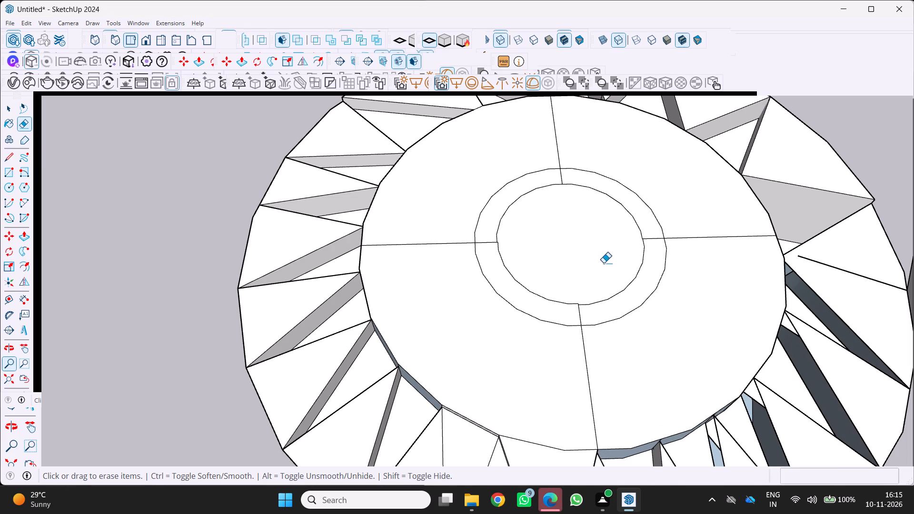
scroll(594, 272, "down", 2)
key("p")
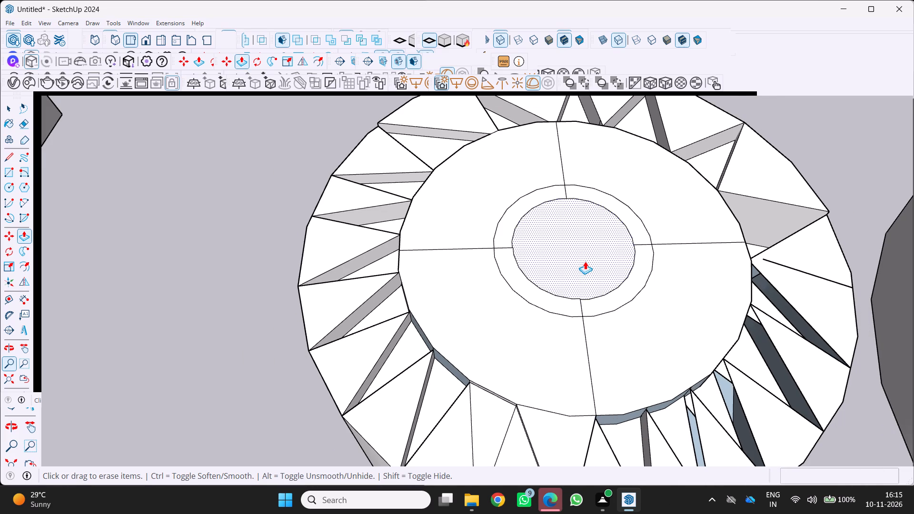
left_click_drag(585, 261, 583, 286)
scroll(575, 269, "up", 3)
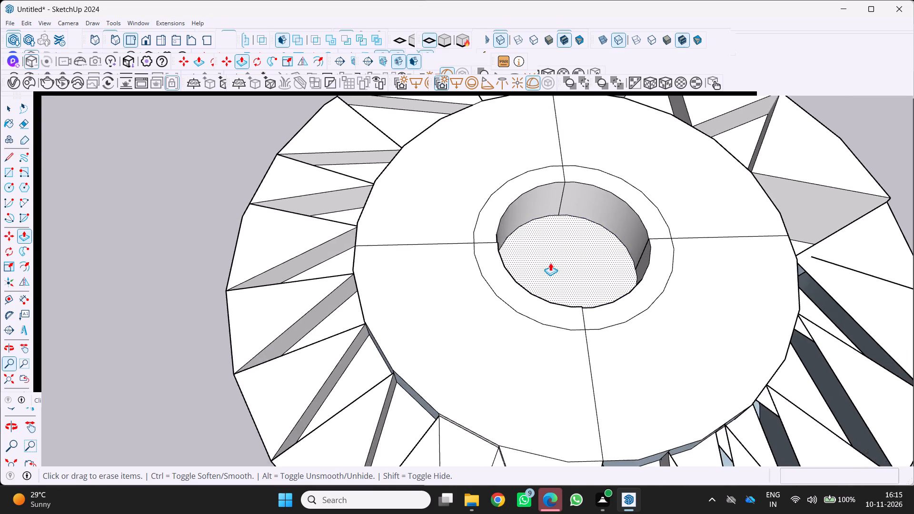
middle_click_drag(551, 262, 670, 203)
scroll(605, 246, "down", 6)
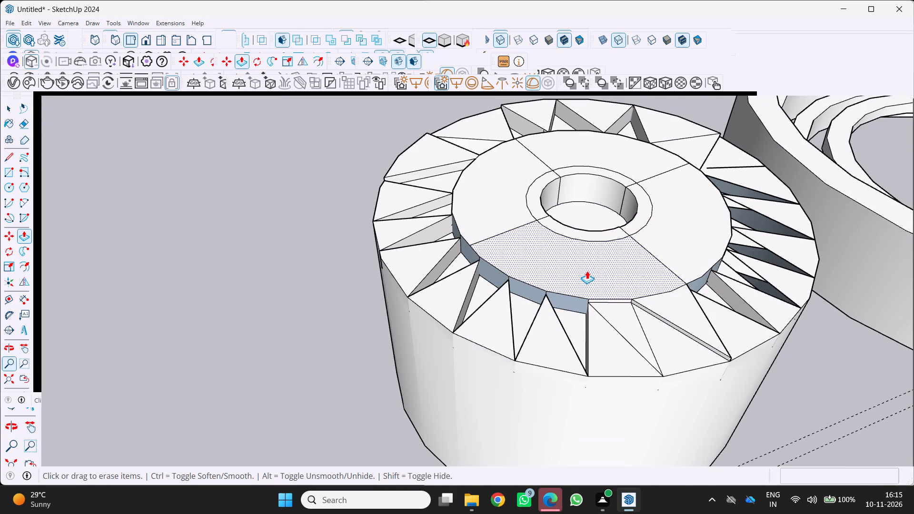
middle_click_drag(500, 197, 487, 227)
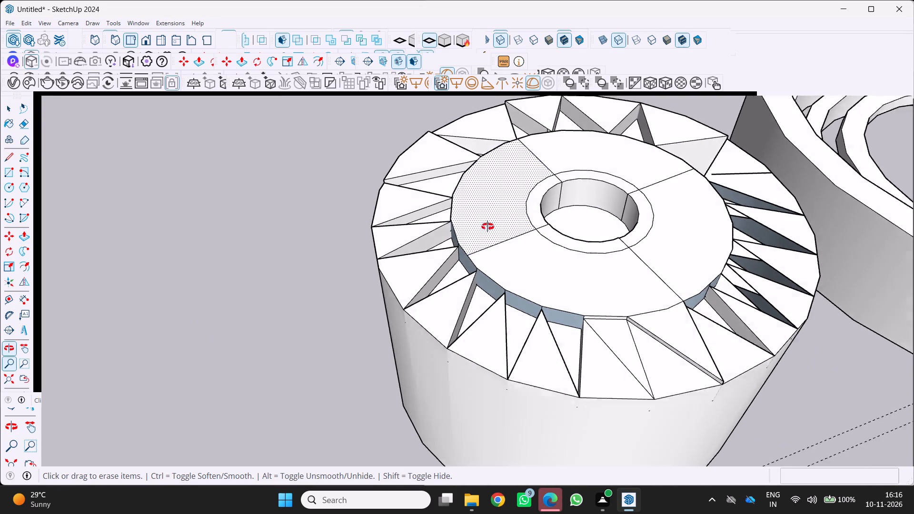
middle_click_drag(487, 227, 456, 254)
scroll(557, 228, "up", 4)
left_click_drag(566, 265, 567, 297)
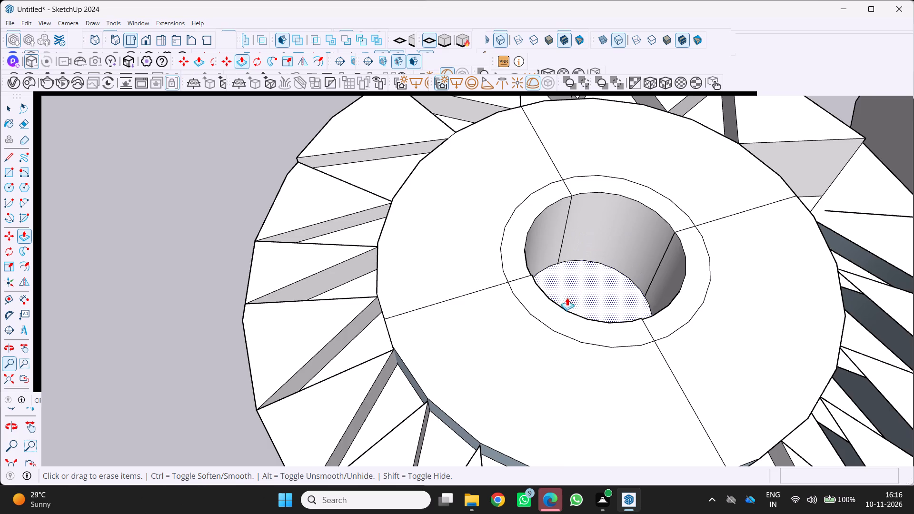
left_click_drag(567, 297, 567, 299)
Examine the round recess and its wall from several angles.
scroll(555, 290, "down", 5)
middle_click_drag(556, 285, 722, 183)
scroll(593, 214, "up", 4)
middle_click_drag(572, 210, 650, 277)
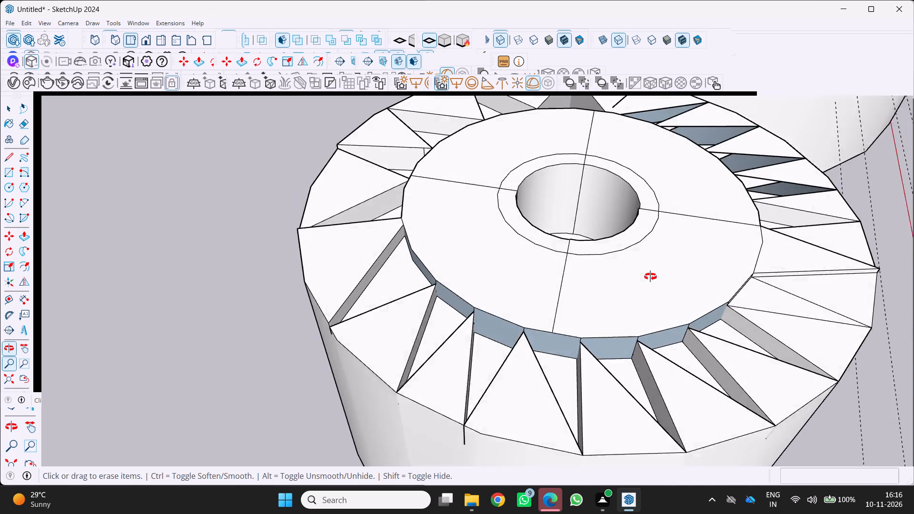
middle_click_drag(650, 277, 560, 319)
scroll(537, 285, "down", 4)
middle_click_drag(538, 285, 449, 233)
scroll(509, 246, "up", 3)
middle_click_drag(501, 260, 498, 261)
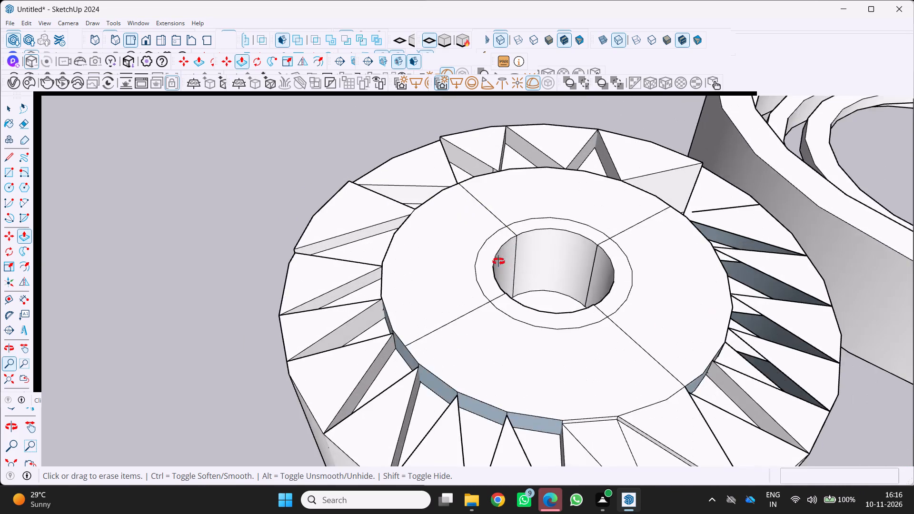
scroll(498, 261, "up", 1)
middle_click_drag(498, 261, 429, 260)
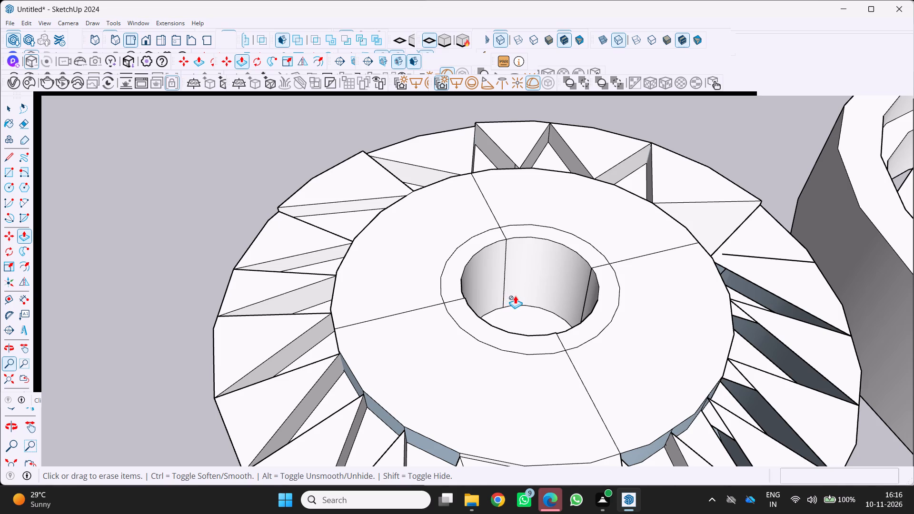
scroll(524, 285, "up", 2)
middle_click_drag(501, 285, 467, 277)
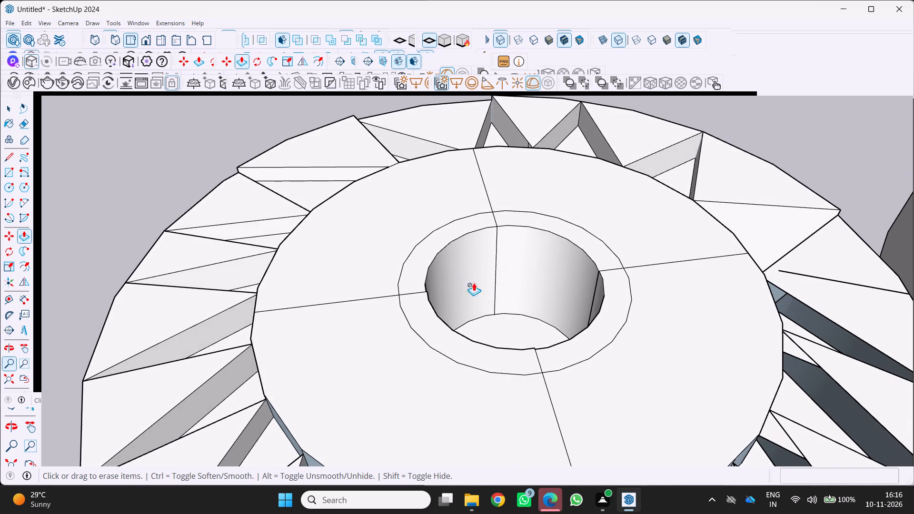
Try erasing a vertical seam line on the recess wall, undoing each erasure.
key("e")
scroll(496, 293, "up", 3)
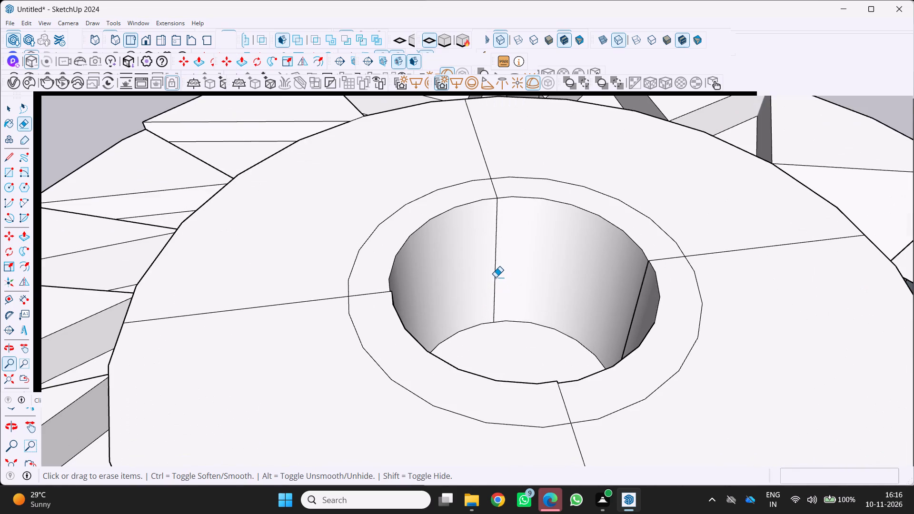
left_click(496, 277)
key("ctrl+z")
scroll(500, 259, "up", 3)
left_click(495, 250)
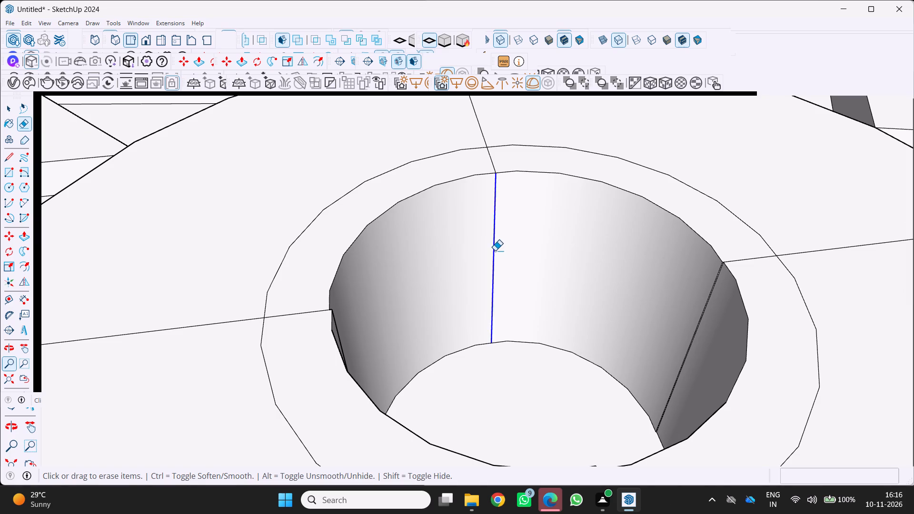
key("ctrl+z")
Examine the seam lines on the recess wall and the surrounding disc from different sides.
middle_click_drag(556, 355, 618, 357)
scroll(561, 355, "up", 1)
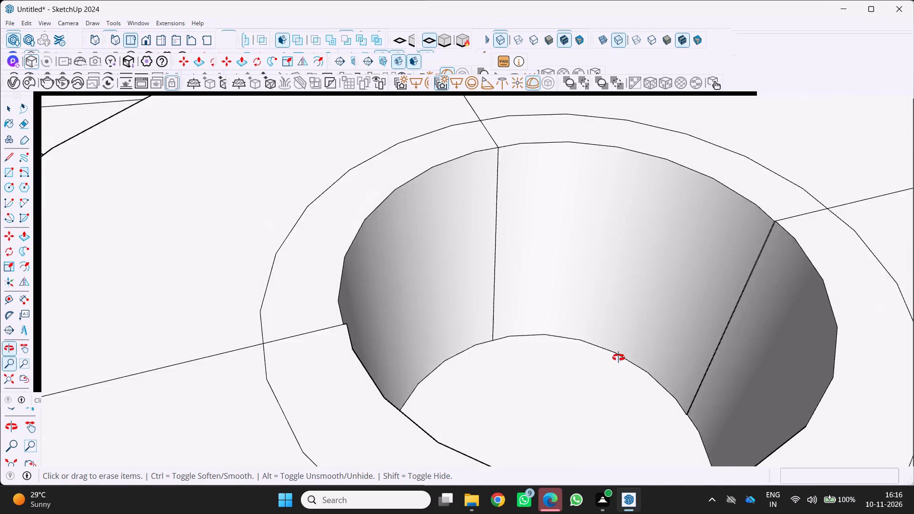
middle_click_drag(618, 357, 695, 346)
scroll(649, 340, "down", 8)
middle_click_drag(616, 340, 478, 345)
scroll(511, 315, "down", 5)
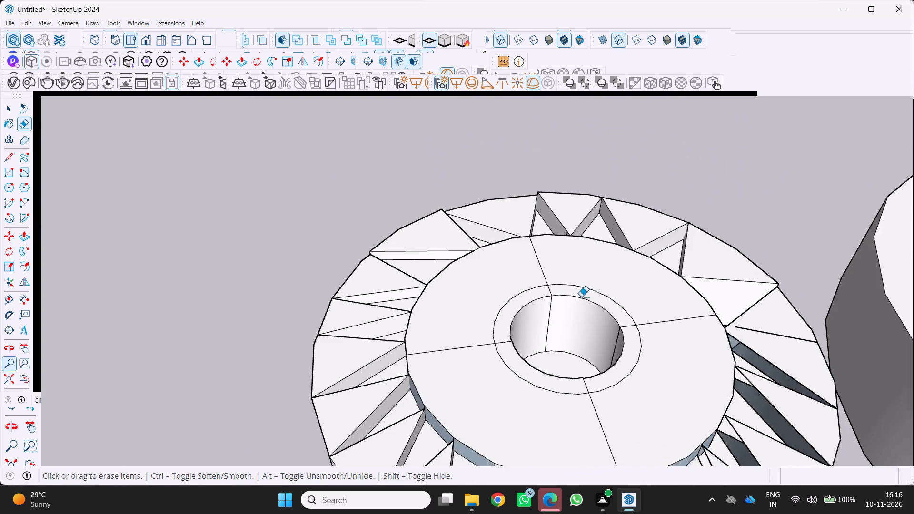
middle_click_drag(589, 295, 465, 287)
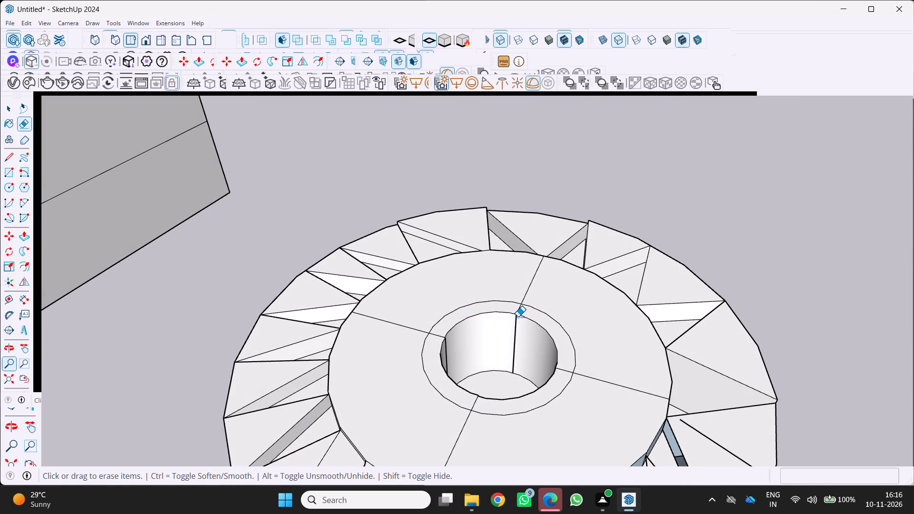
middle_click_drag(558, 288, 711, 227)
scroll(716, 225, "down", 5)
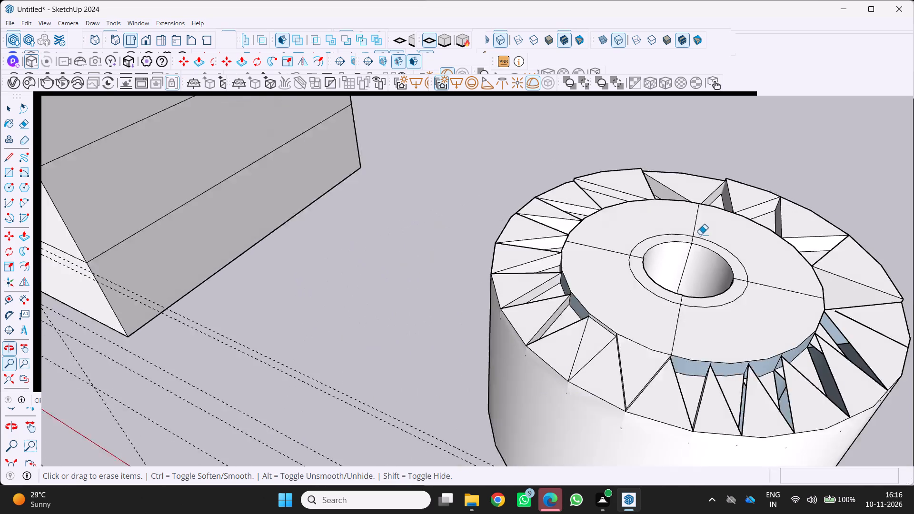
middle_click_drag(678, 247, 560, 295)
scroll(590, 335, "up", 4)
middle_click_drag(587, 334, 536, 277)
scroll(542, 273, "down", 7)
middle_click_drag(618, 350, 522, 336)
scroll(585, 369, "up", 4)
middle_click_drag(573, 359, 499, 295)
scroll(555, 264, "down", 7)
middle_click_drag(586, 287, 491, 352)
scroll(488, 357, "up", 7)
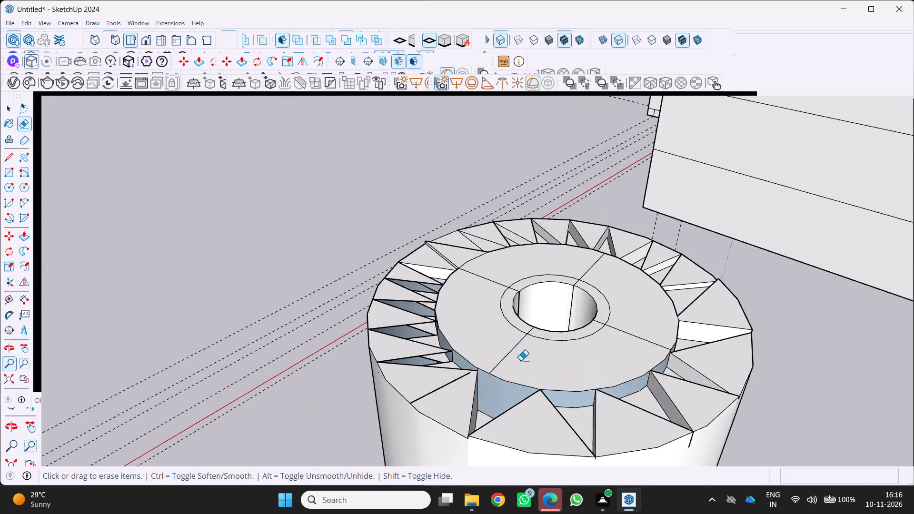
scroll(521, 360, "up", 3)
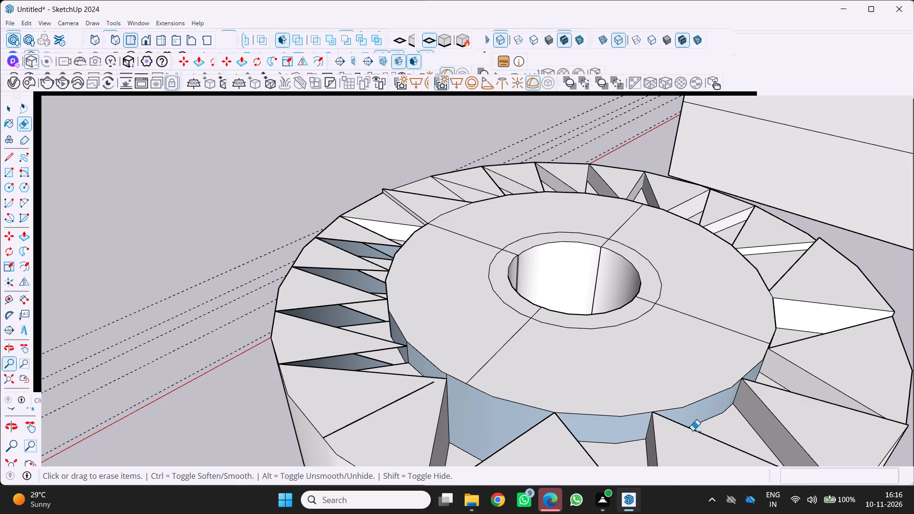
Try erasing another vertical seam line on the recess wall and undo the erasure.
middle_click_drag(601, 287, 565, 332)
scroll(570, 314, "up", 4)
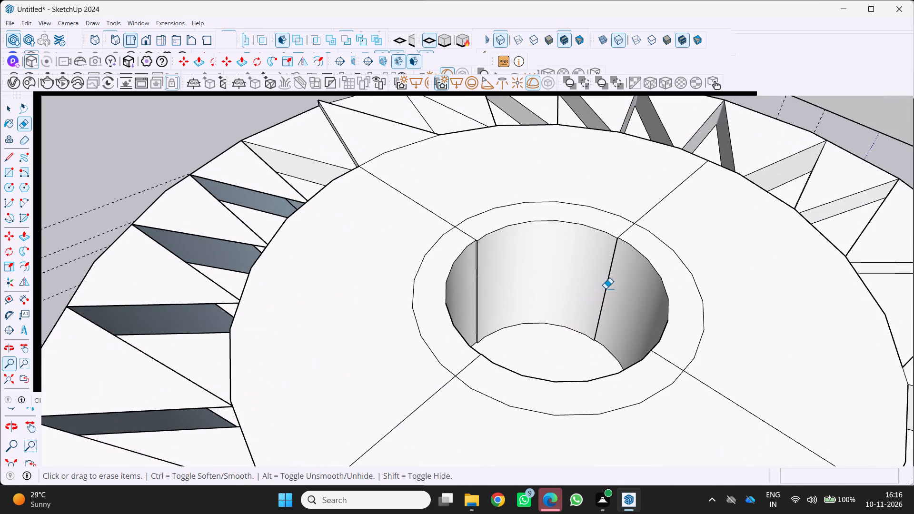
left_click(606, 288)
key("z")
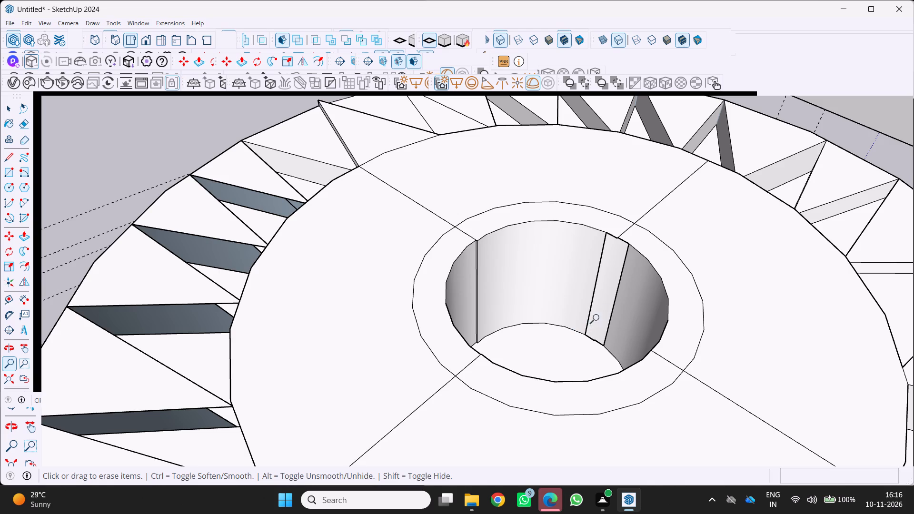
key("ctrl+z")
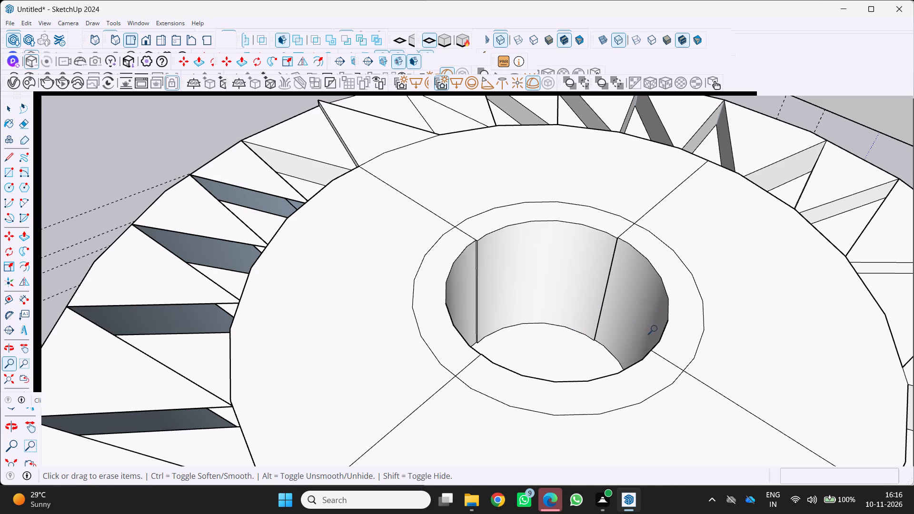
Erase one line of the close-set pair of vertical seam lines on the round recess wall.
middle_click_drag(690, 342, 633, 325)
scroll(544, 296, "up", 5)
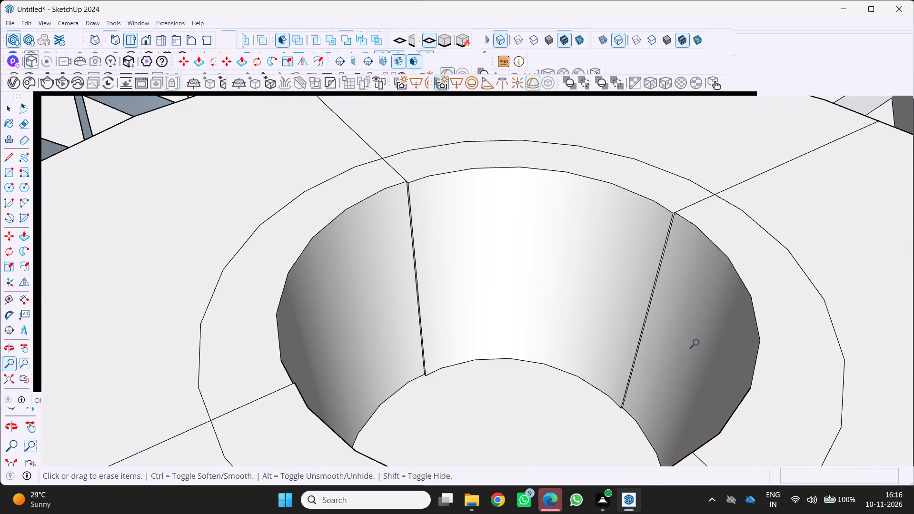
scroll(700, 345, "down", 4)
middle_click_drag(675, 356, 734, 355)
scroll(606, 248, "up", 13)
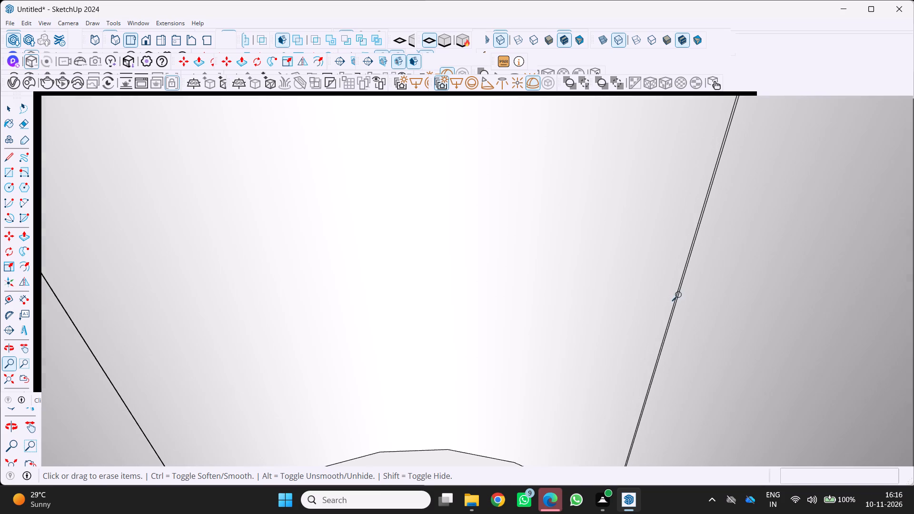
scroll(707, 312, "up", 1)
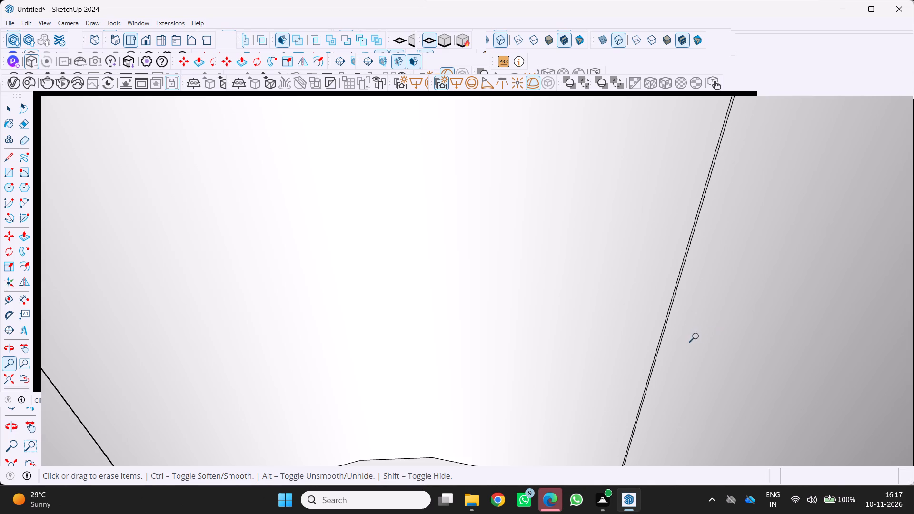
scroll(697, 337, "down", 1)
scroll(683, 311, "up", 3)
key("e")
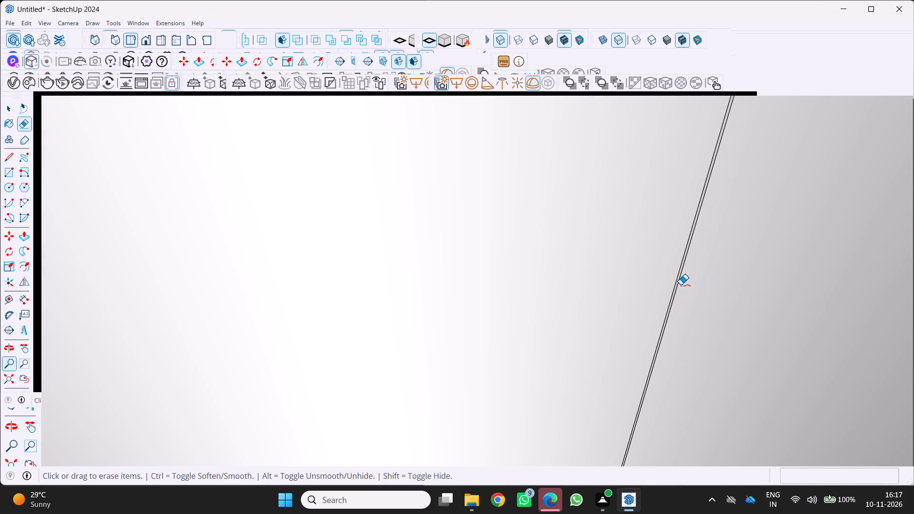
scroll(680, 281, "up", 2)
left_click(683, 269)
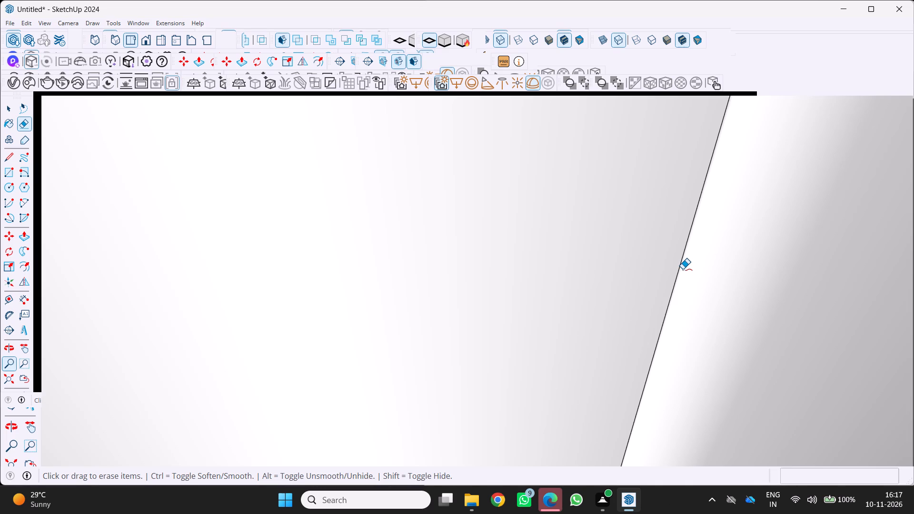
Erase one edge of the narrow vertical strip at the other seam on the recess wall.
scroll(677, 274, "down", 16)
scroll(671, 309, "down", 6)
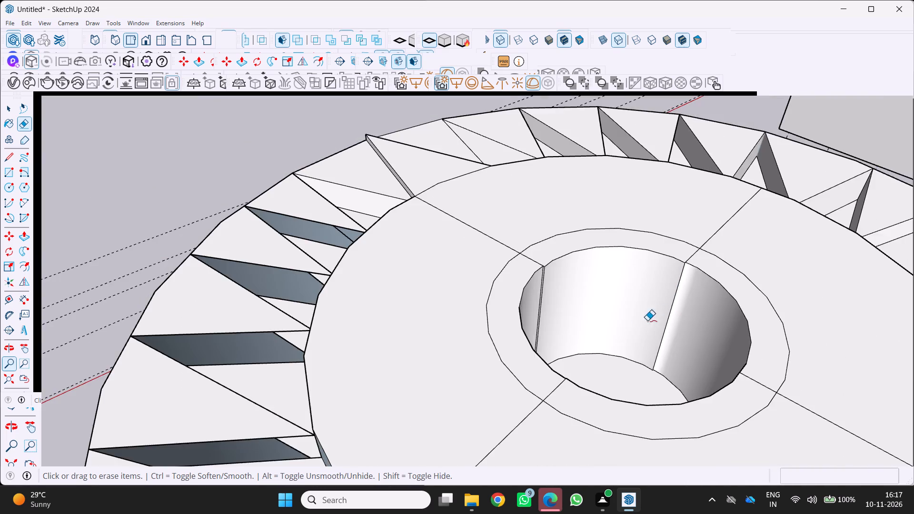
scroll(577, 359, "up", 1)
middle_click_drag(563, 362, 519, 352)
scroll(522, 344, "up", 5)
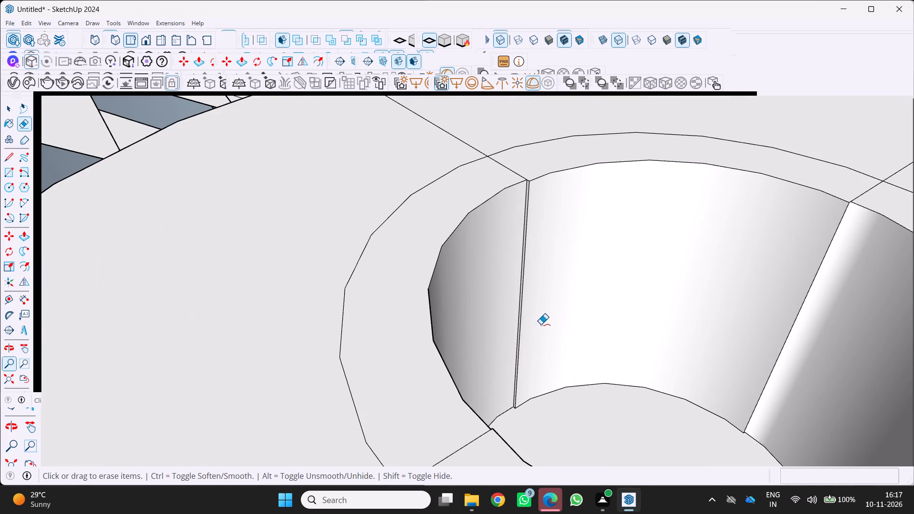
middle_click_drag(538, 325, 653, 313, "shift")
scroll(651, 258, "up", 9)
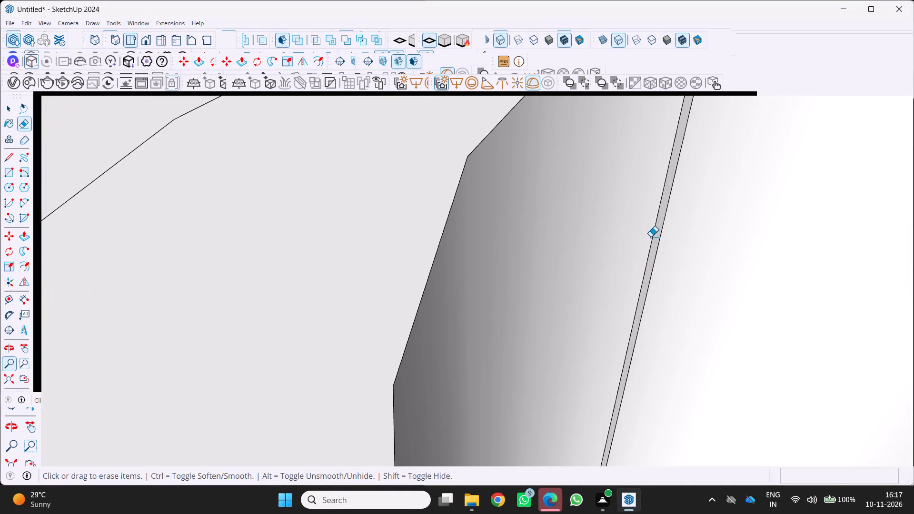
left_click(655, 237)
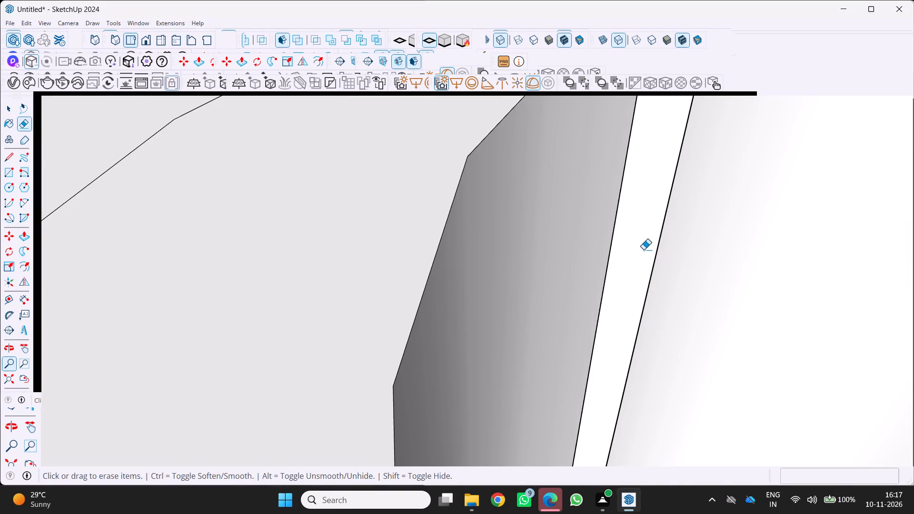
Examine the recess wall's seams, the surrounding disc and the triangular rim pieces from several angles.
scroll(637, 252, "down", 11)
scroll(660, 292, "down", 4)
middle_click_drag(700, 250, 617, 207)
scroll(705, 205, "down", 6)
middle_click_drag(703, 246, 525, 347)
scroll(560, 316, "down", 1)
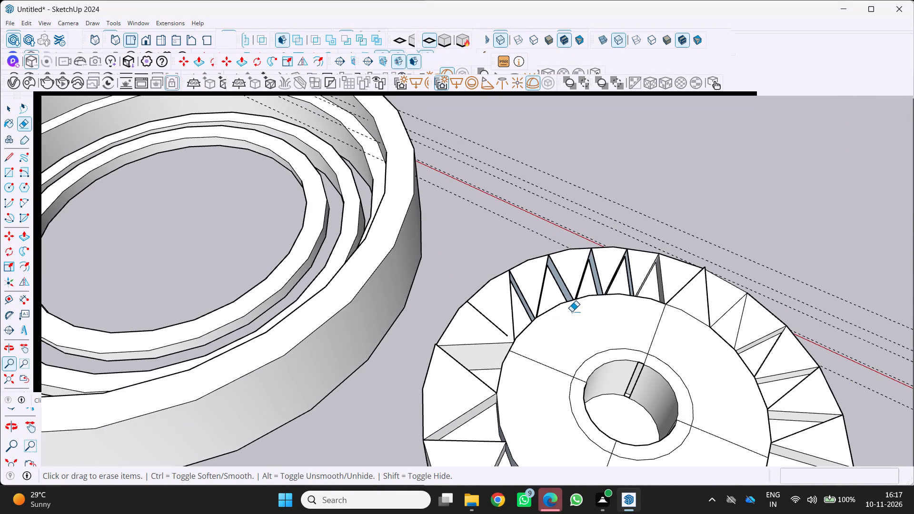
middle_click_drag(576, 312, 698, 209, "shift")
scroll(796, 347, "up", 4)
middle_click_drag(771, 331, 695, 277)
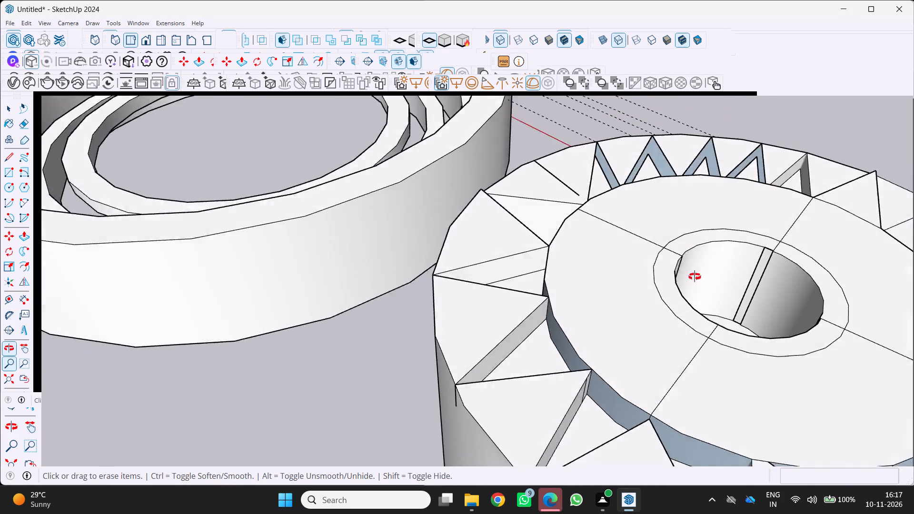
middle_click_drag(695, 277, 686, 271)
scroll(671, 278, "up", 5)
middle_click_drag(667, 278, 550, 251)
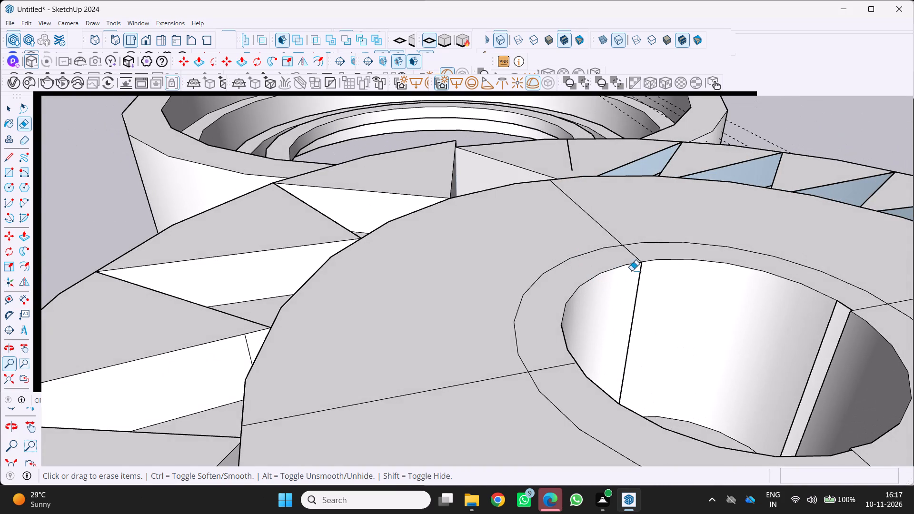
scroll(738, 310, "down", 3)
middle_click_drag(719, 311, 688, 302)
scroll(670, 323, "up", 3)
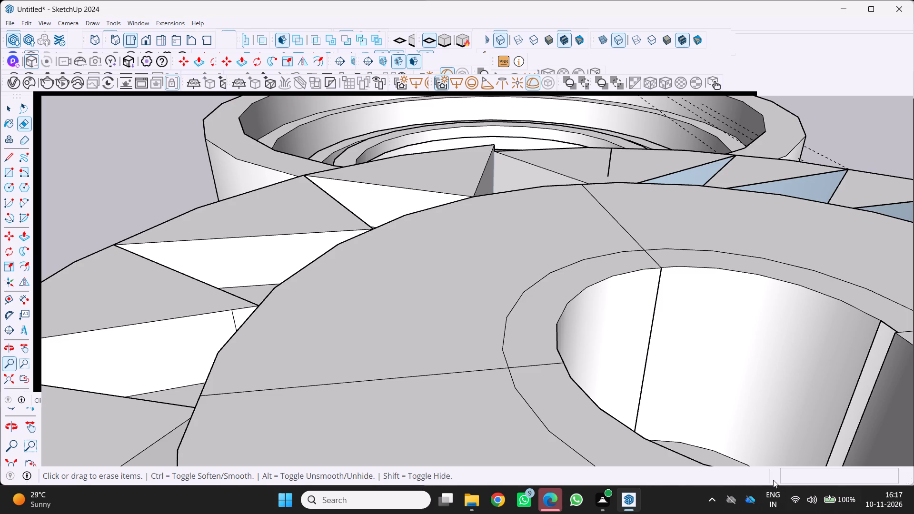
scroll(604, 325, "down", 7)
scroll(644, 332, "up", 2)
middle_click_drag(635, 338, 577, 308)
scroll(581, 312, "up", 4)
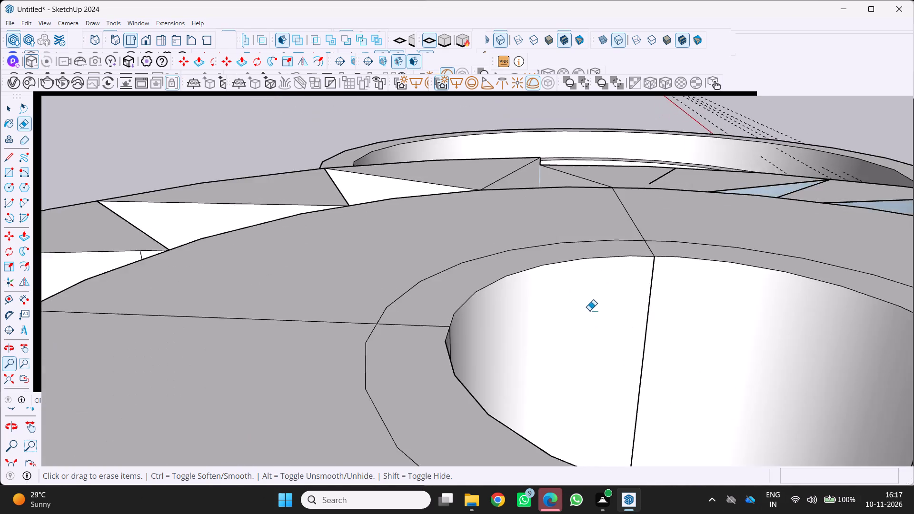
scroll(589, 310, "up", 3)
middle_click_drag(603, 316, 579, 306)
scroll(596, 284, "down", 12)
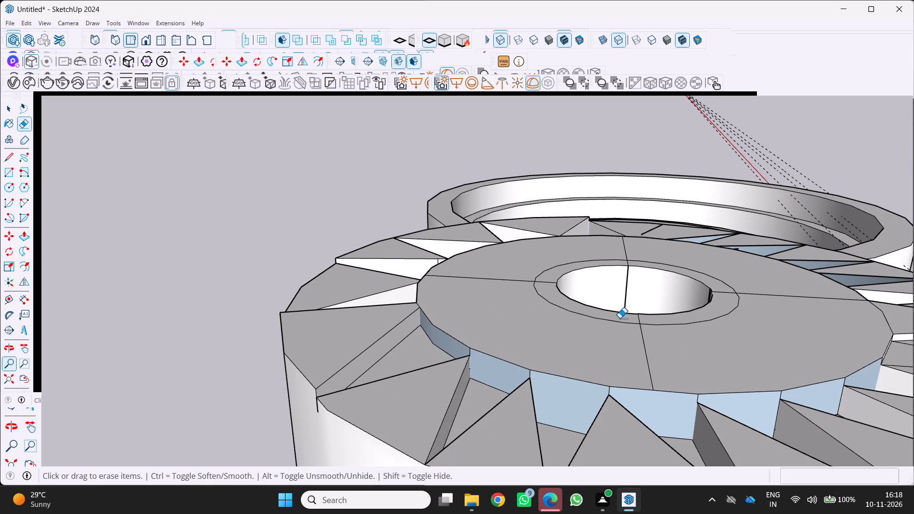
middle_click_drag(650, 282, 653, 265)
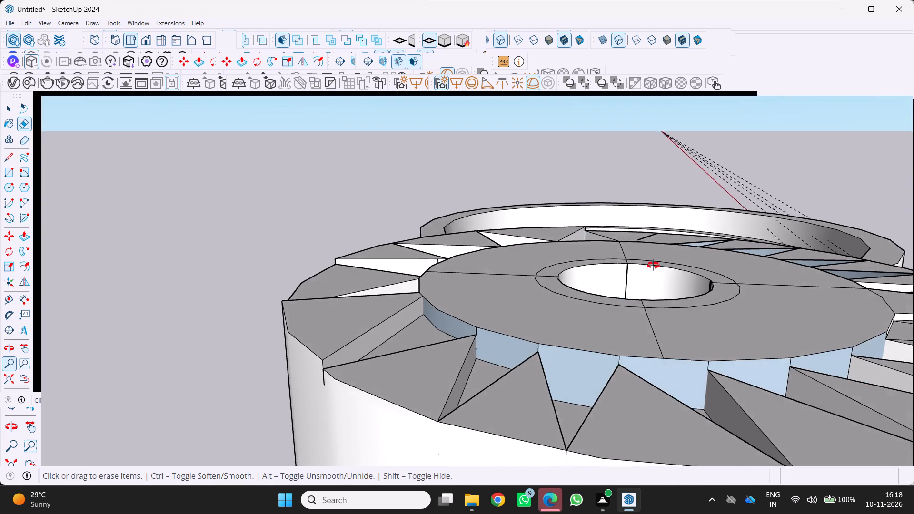
middle_click_drag(653, 265, 652, 252)
scroll(647, 235, "down", 6)
Examine the overall model from outside, including the overhanging block and the two round forms.
middle_click_drag(508, 361, 528, 379)
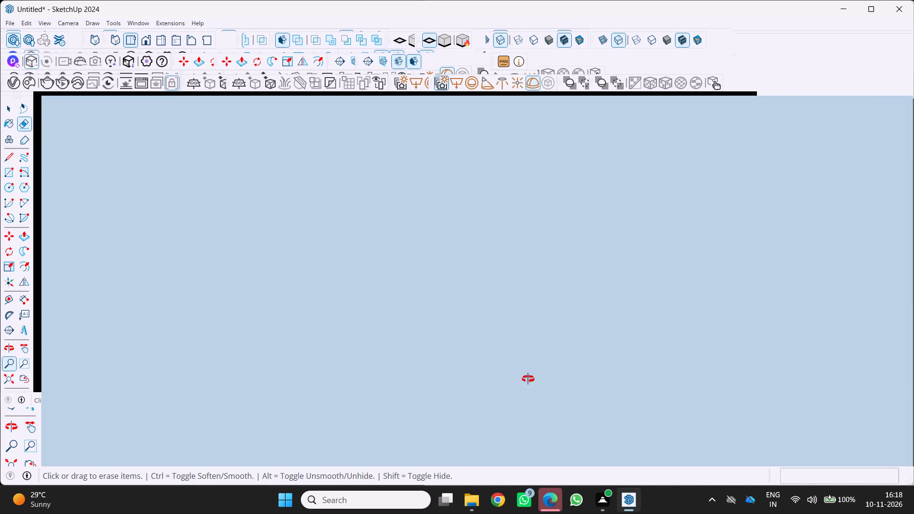
middle_click_drag(528, 379, 574, 444)
scroll(569, 405, "down", 13)
scroll(688, 279, "down", 20)
scroll(688, 279, "down", 6)
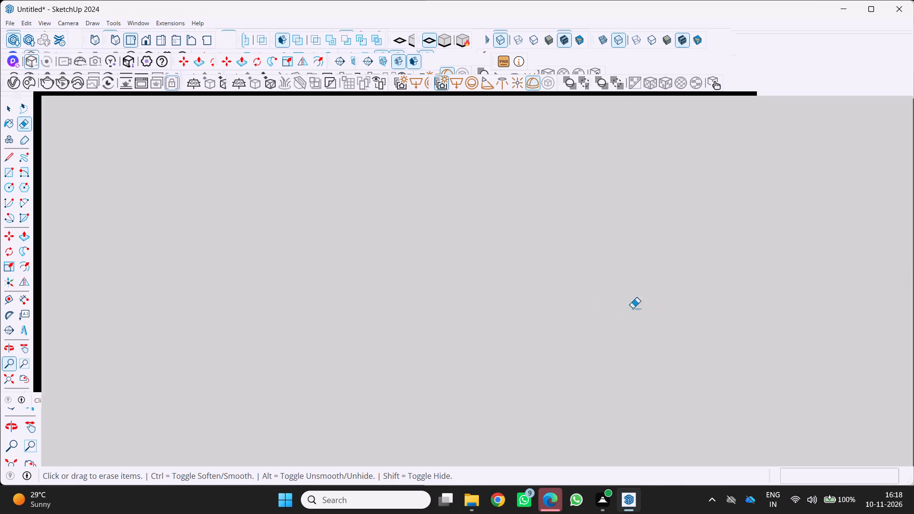
scroll(633, 308, "down", 20)
scroll(633, 308, "down", 1)
middle_click_drag(558, 340, 597, 393)
scroll(558, 343, "down", 1)
scroll(585, 380, "down", 2)
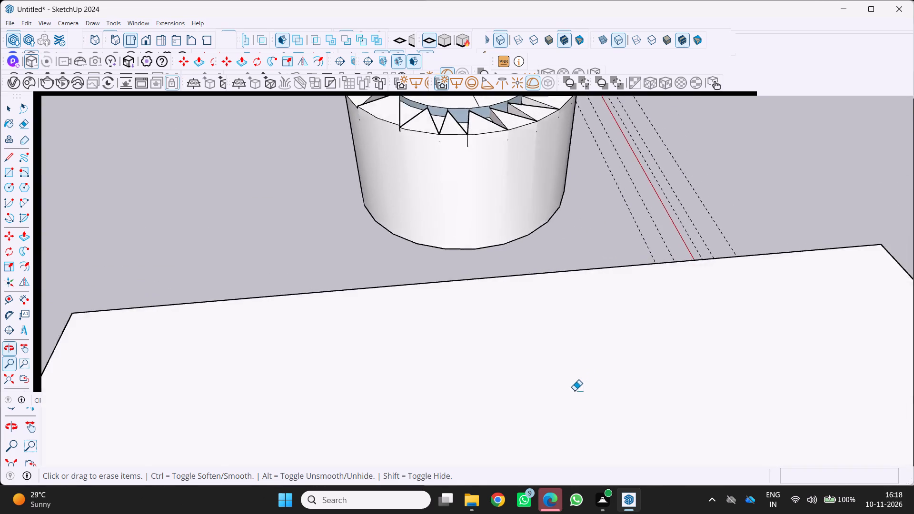
scroll(575, 390, "down", 16)
middle_click_drag(567, 374, 532, 331)
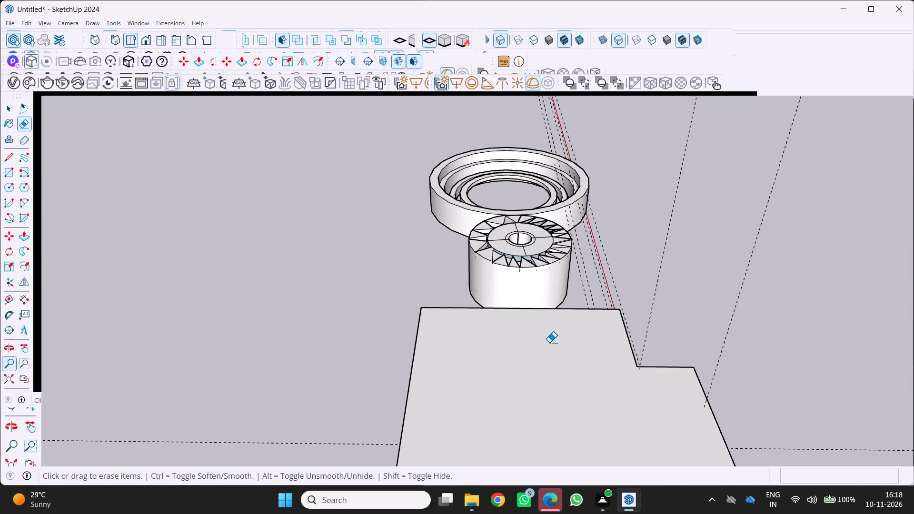
middle_click_drag(586, 361, 551, 290)
scroll(568, 289, "down", 4)
middle_click_drag(606, 324, 522, 340)
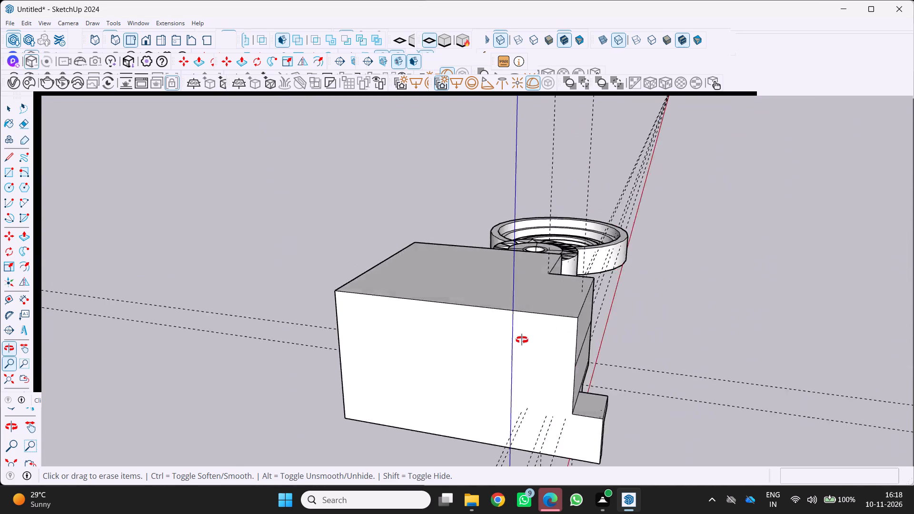
middle_click_drag(522, 340, 507, 346)
scroll(552, 368, "up", 4)
middle_click_drag(547, 368, 536, 342)
scroll(537, 335, "up", 1)
scroll(541, 330, "down", 4)
middle_click_drag(543, 336, 488, 355)
scroll(487, 355, "up", 1)
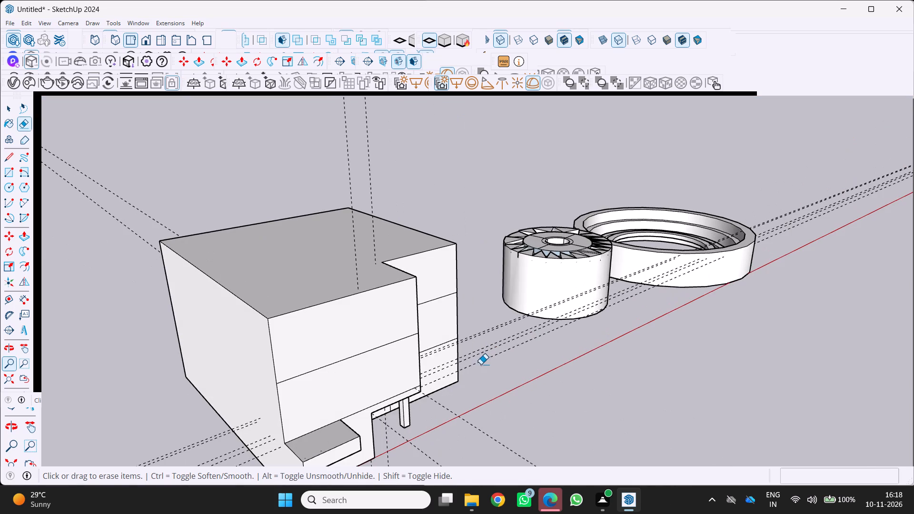
middle_click_drag(471, 372, 475, 365)
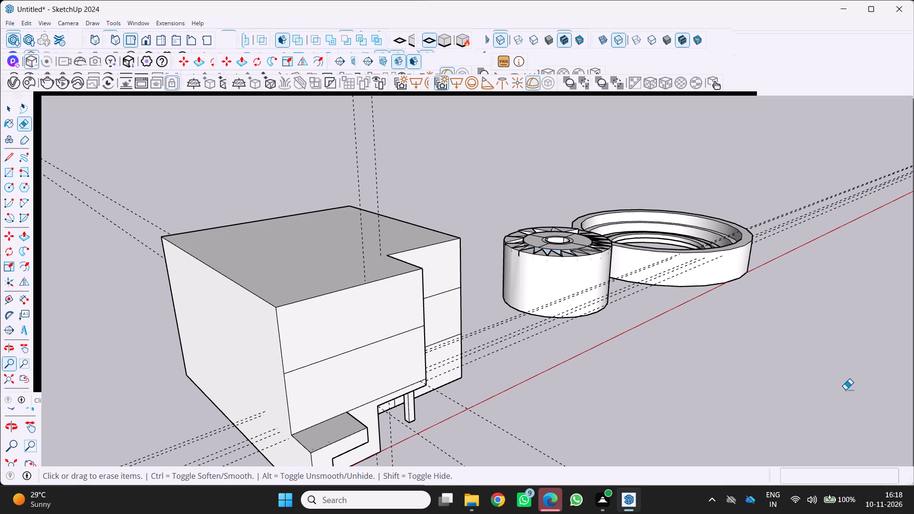
Examine the cylinder with the triangular rim pieces and its central recess beside the block and the stepped ring.
scroll(786, 377, "down", 1)
scroll(637, 305, "down", 1)
middle_click_drag(632, 309, 510, 346)
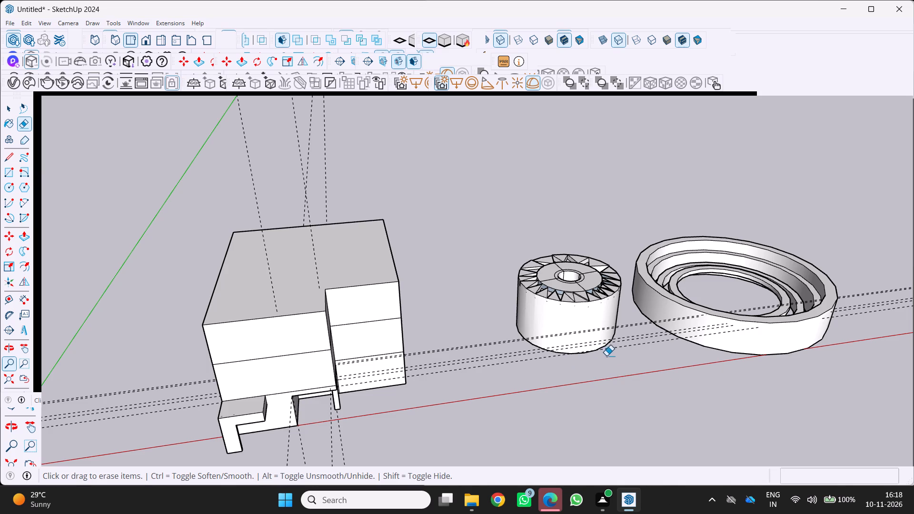
scroll(582, 334, "down", 4)
middle_click_drag(585, 332, 639, 355)
scroll(584, 302, "up", 10)
middle_click_drag(575, 309, 575, 326)
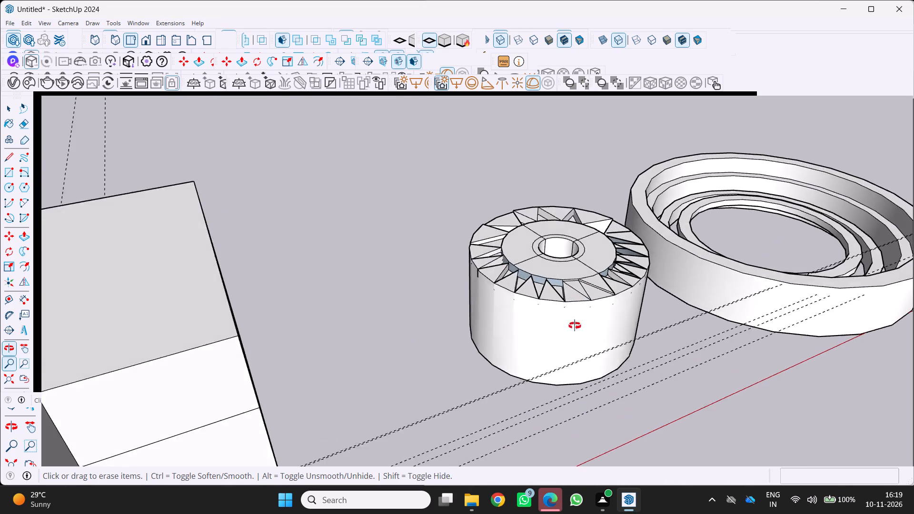
middle_click_drag(575, 326, 560, 348)
scroll(562, 348, "up", 1)
scroll(721, 286, "up", 3)
scroll(721, 277, "down", 10)
middle_click_drag(538, 270, 539, 270)
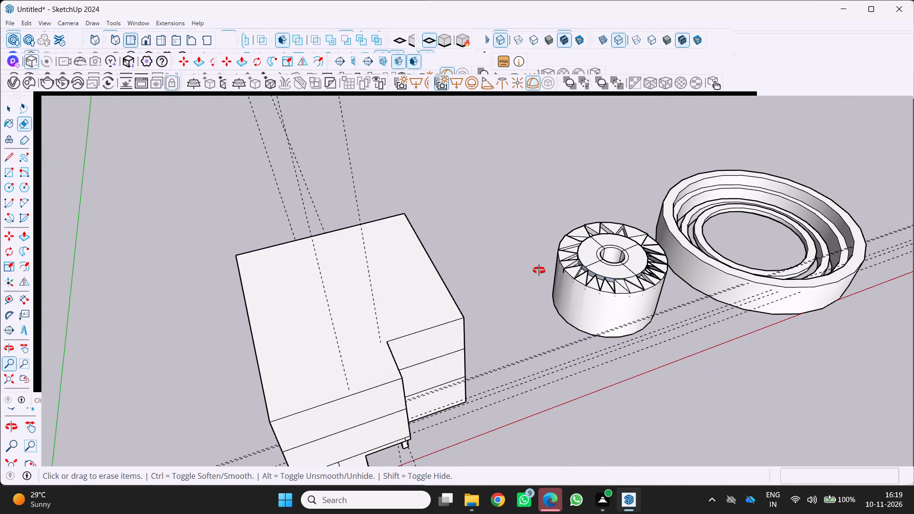
middle_click_drag(539, 270, 570, 294)
scroll(568, 292, "up", 8)
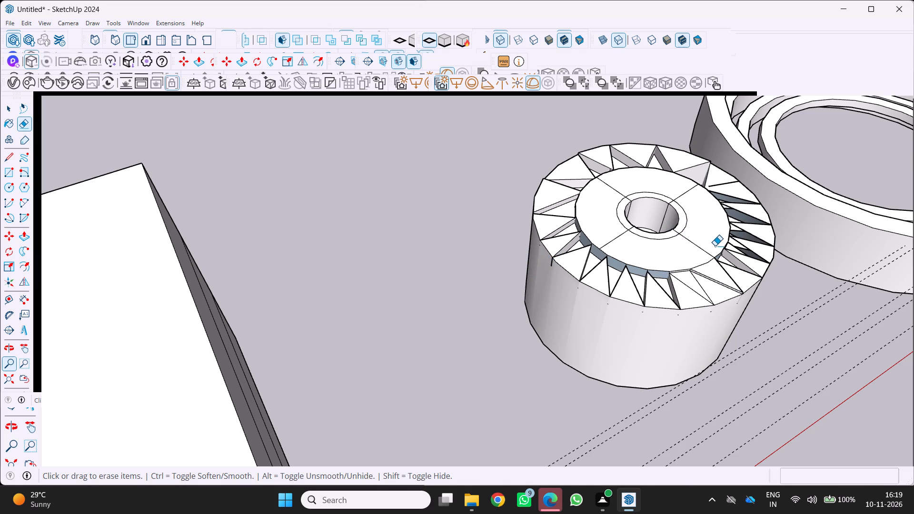
scroll(635, 227, "down", 3)
middle_click_drag(639, 256, 640, 257)
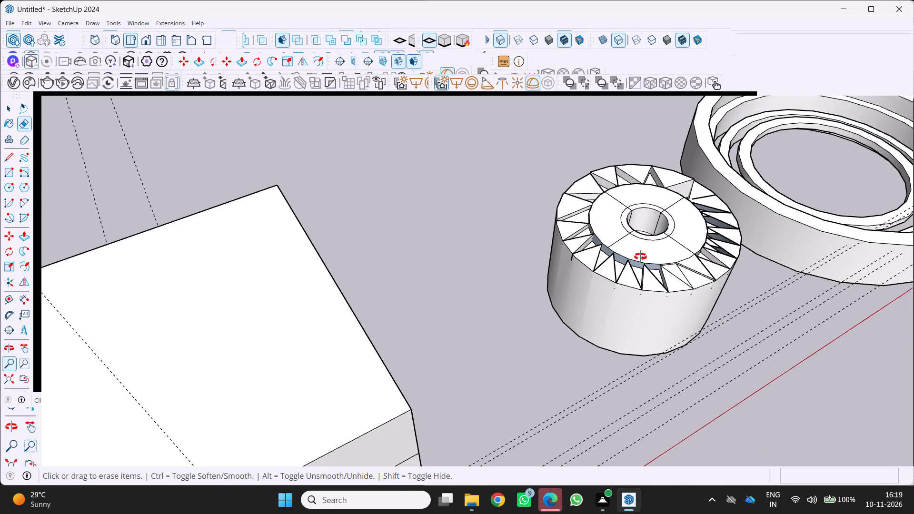
middle_click_drag(640, 257, 556, 236)
scroll(606, 245, "up", 3)
middle_click_drag(616, 246, 552, 221)
scroll(578, 227, "down", 5)
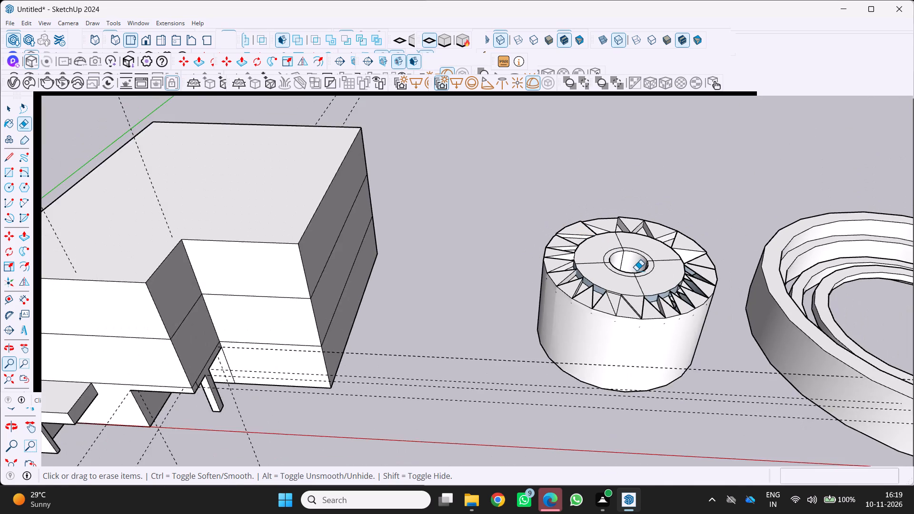
scroll(636, 270, "up", 3)
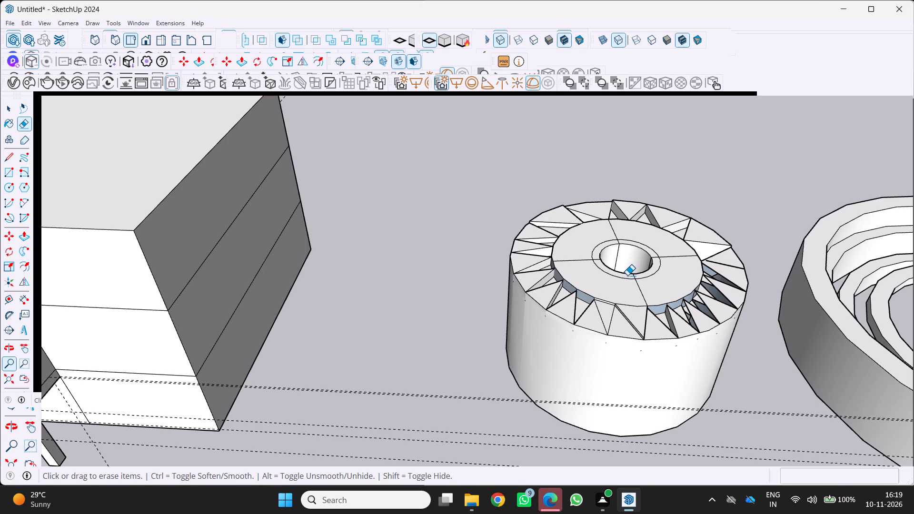
scroll(642, 273, "down", 1)
middle_click_drag(642, 273, 586, 285)
scroll(586, 297, "up", 3)
middle_click_drag(619, 297, 677, 287)
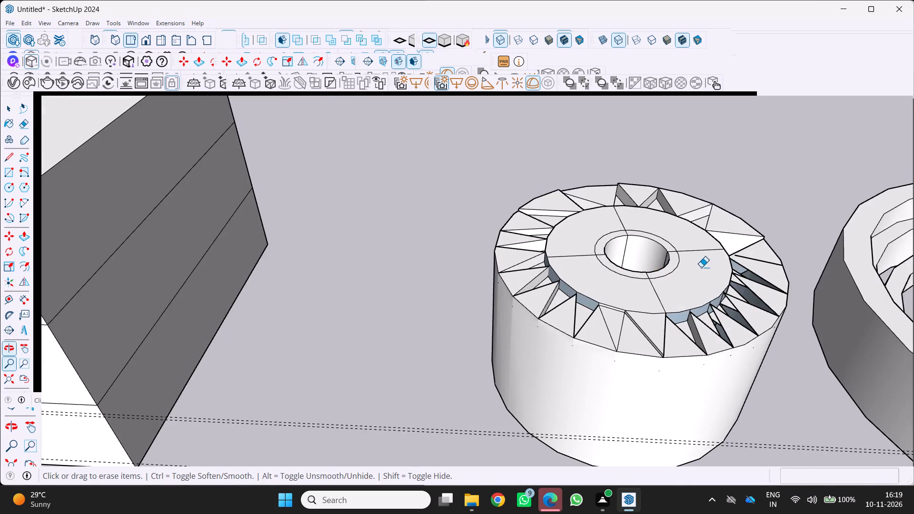
Push/Pull the floor of the central circular recess up flush with the disc's top face.
scroll(664, 274, "down", 7)
middle_click_drag(629, 288, 621, 338)
scroll(674, 301, "up", 8)
middle_click_drag(628, 298, 616, 339)
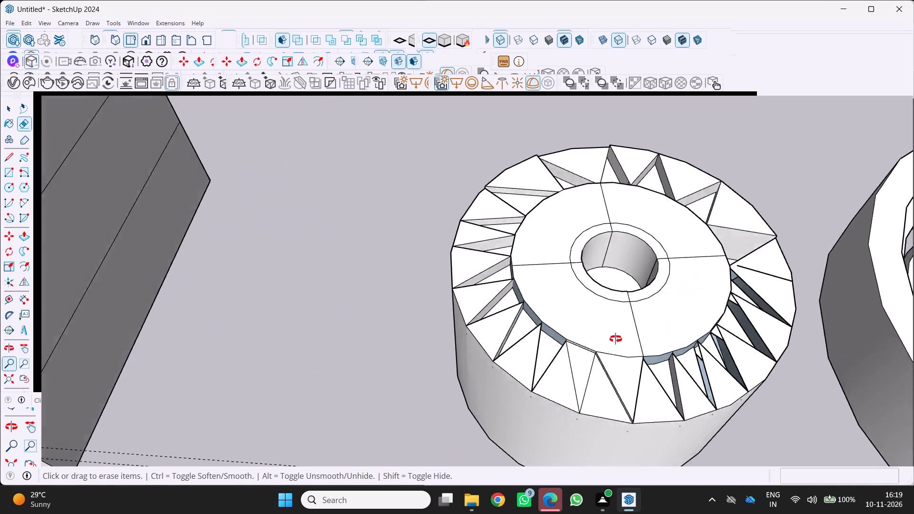
middle_click_drag(616, 339, 606, 344)
key("p")
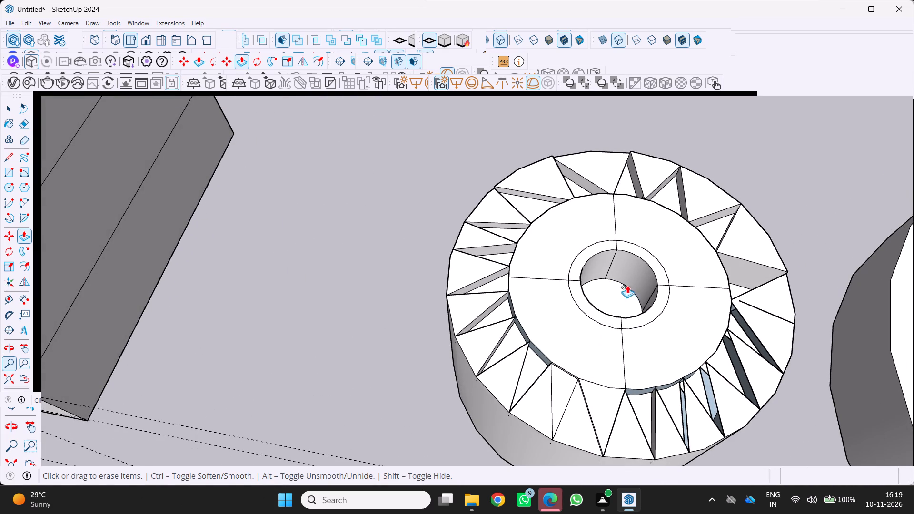
left_click(617, 291)
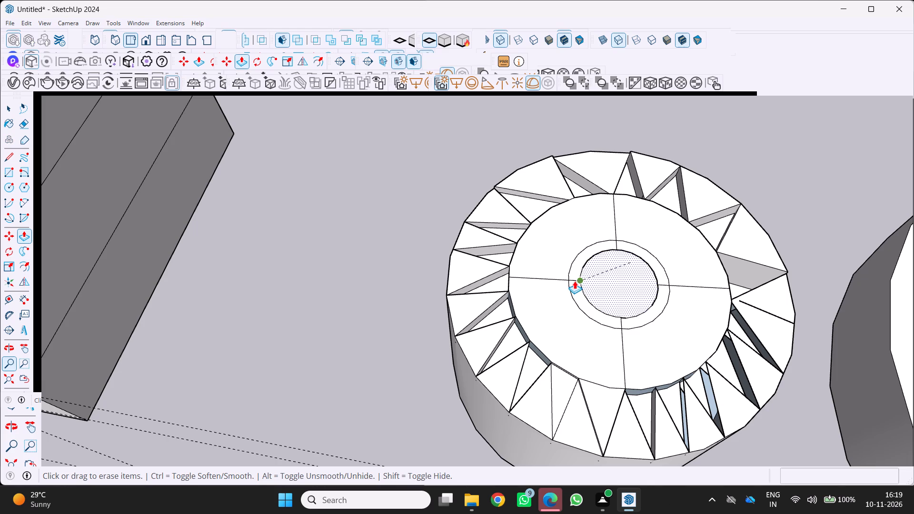
left_click(575, 281)
Examine the cylinder's filled centre and triangular rim pieces alongside the neighbouring block and stepped ring.
scroll(542, 330, "down", 4)
middle_click_drag(628, 297, 747, 225)
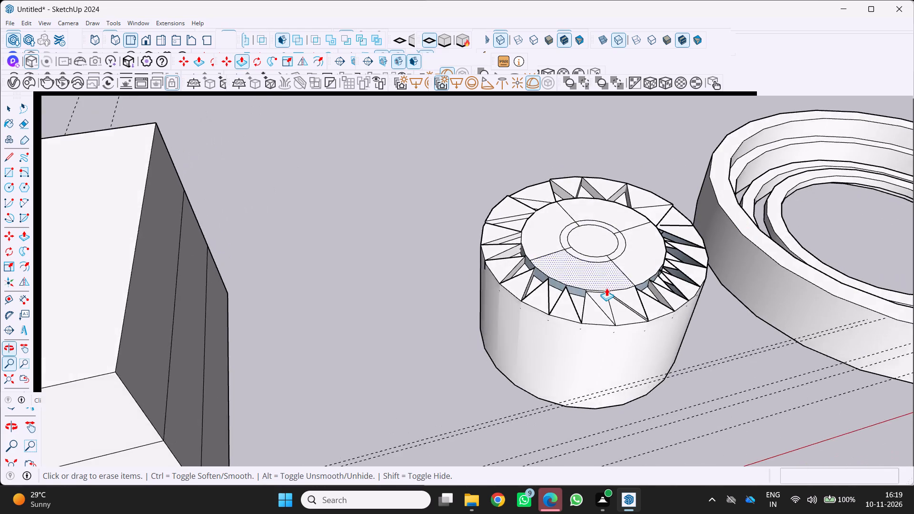
scroll(606, 288, "up", 5)
middle_click_drag(661, 298, 611, 291)
scroll(601, 275, "down", 5)
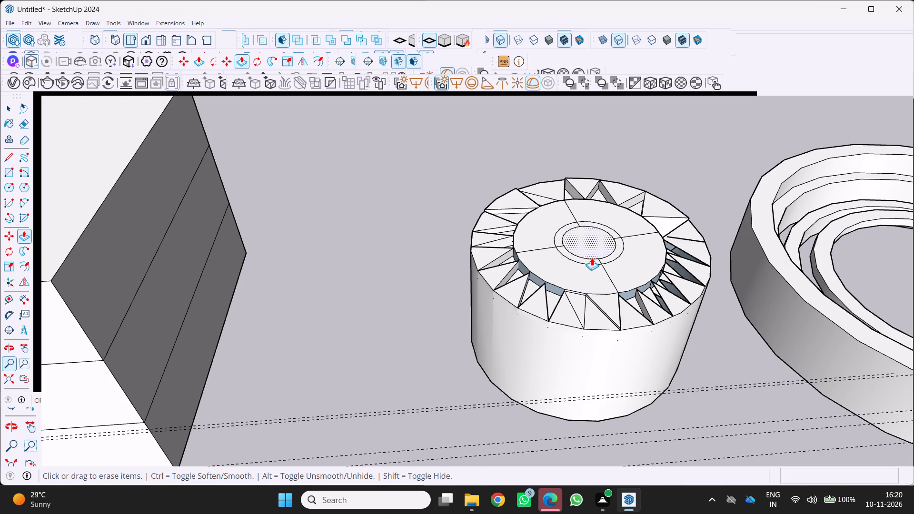
scroll(592, 257, "down", 4)
middle_click_drag(579, 267, 559, 266)
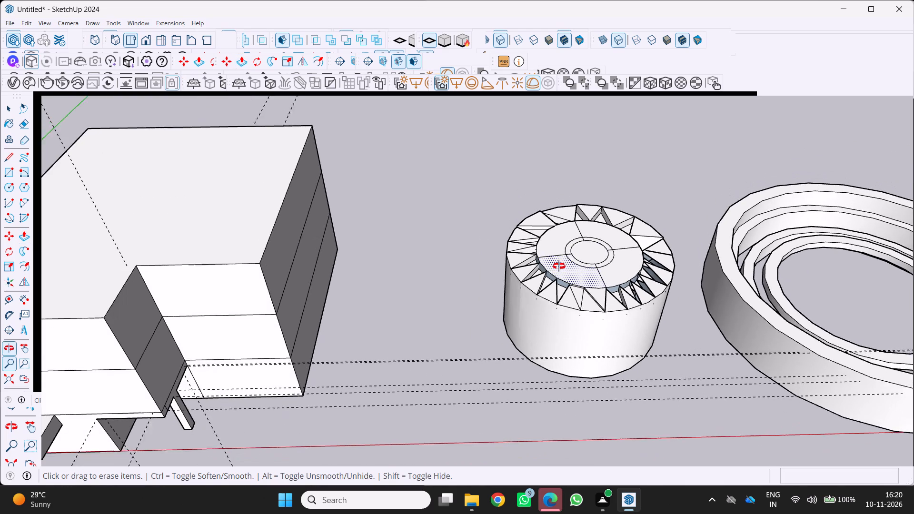
middle_click_drag(559, 266, 556, 267)
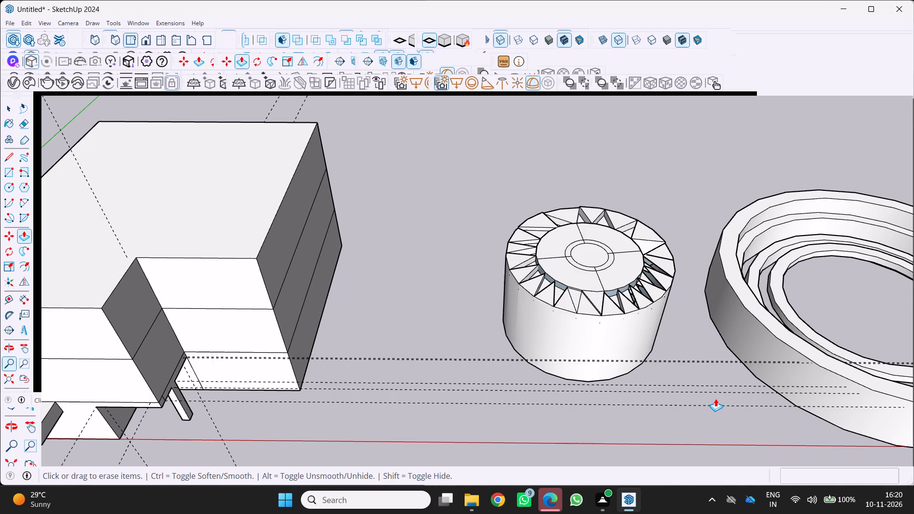
scroll(633, 232, "up", 3)
middle_click_drag(540, 301, 558, 312)
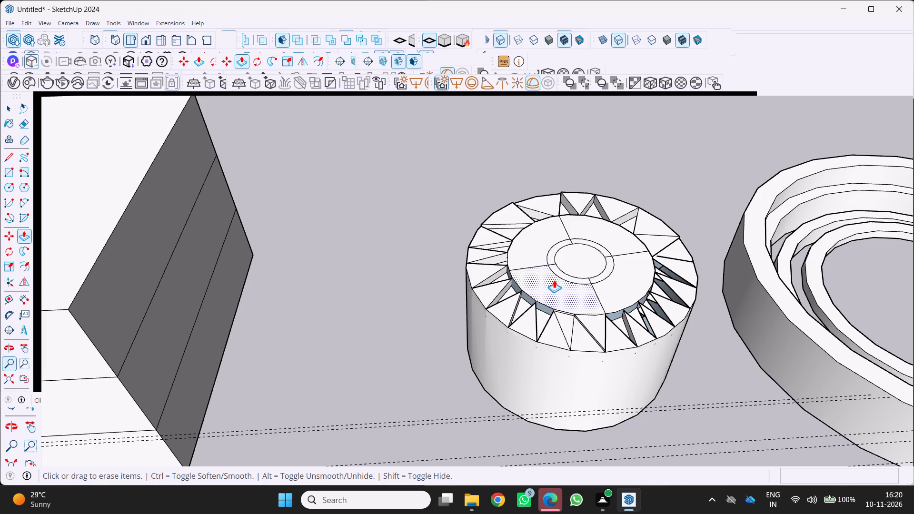
scroll(527, 277, "up", 1)
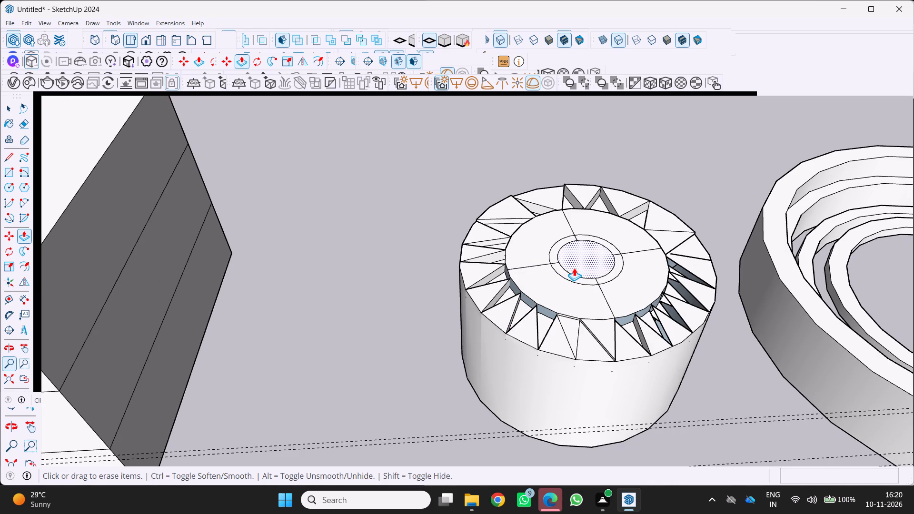
Erase the four short line segments crossing the band between the two concentric circles at the disc's centre.
middle_click_drag(574, 268, 626, 307, "shift")
scroll(620, 282, "up", 8)
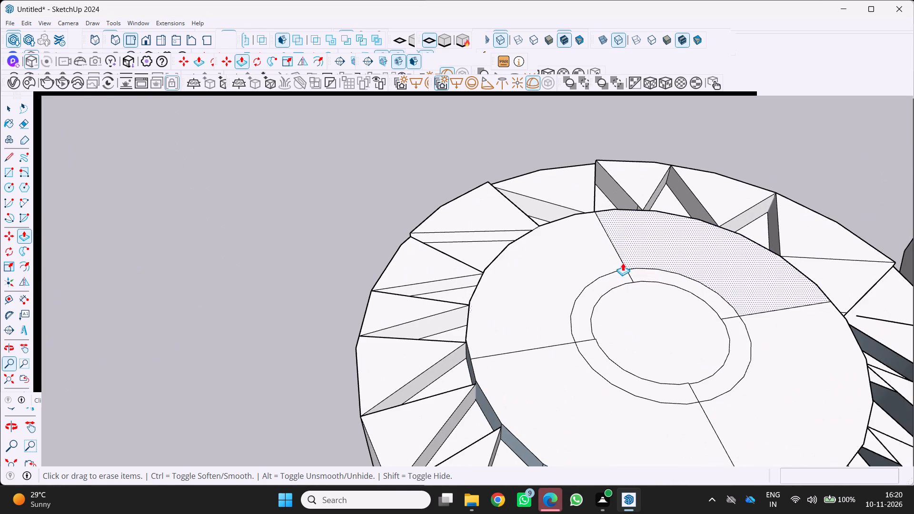
key("e")
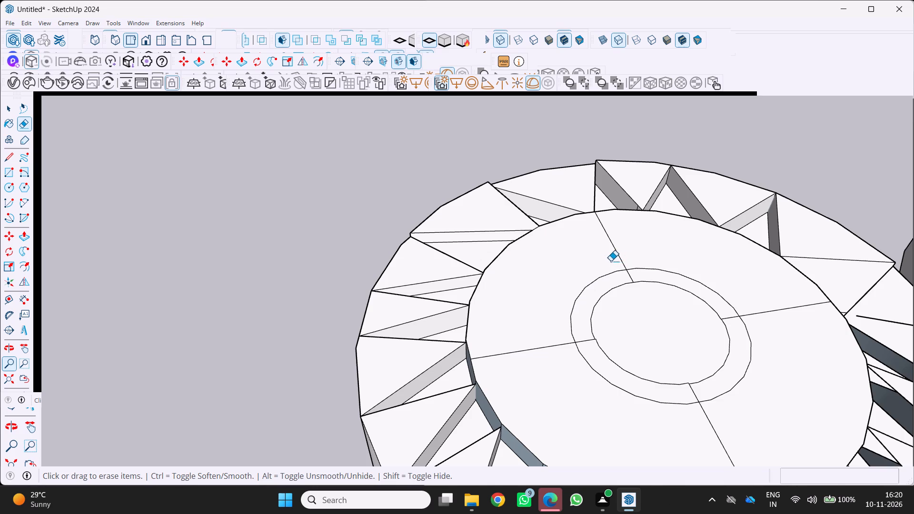
scroll(647, 290, "up", 1)
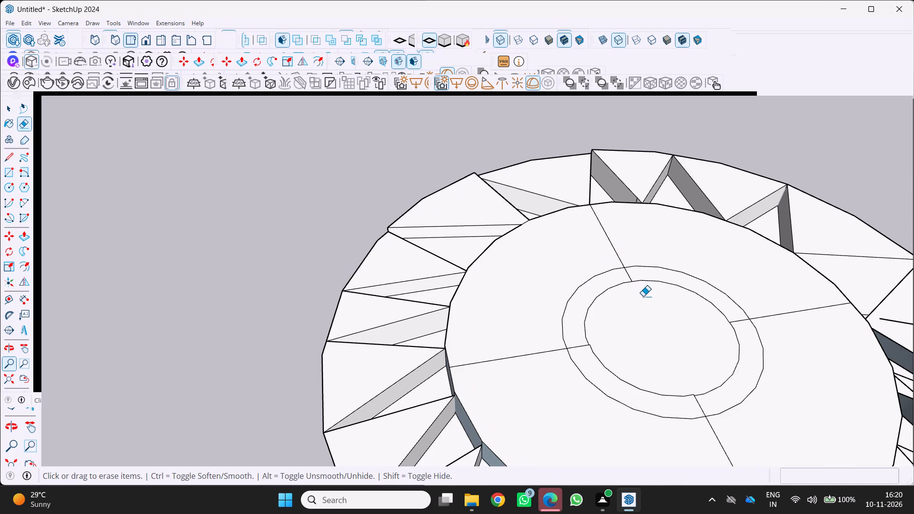
scroll(653, 301, "up", 5)
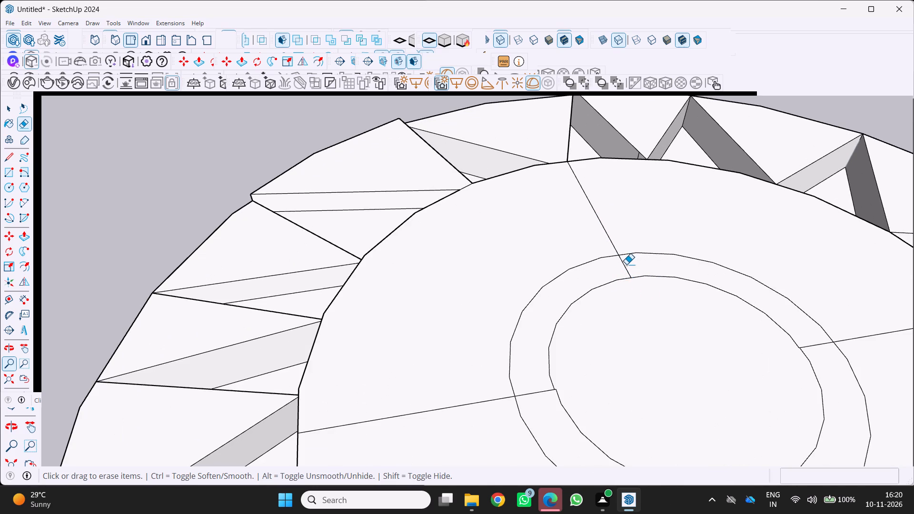
left_click(625, 265)
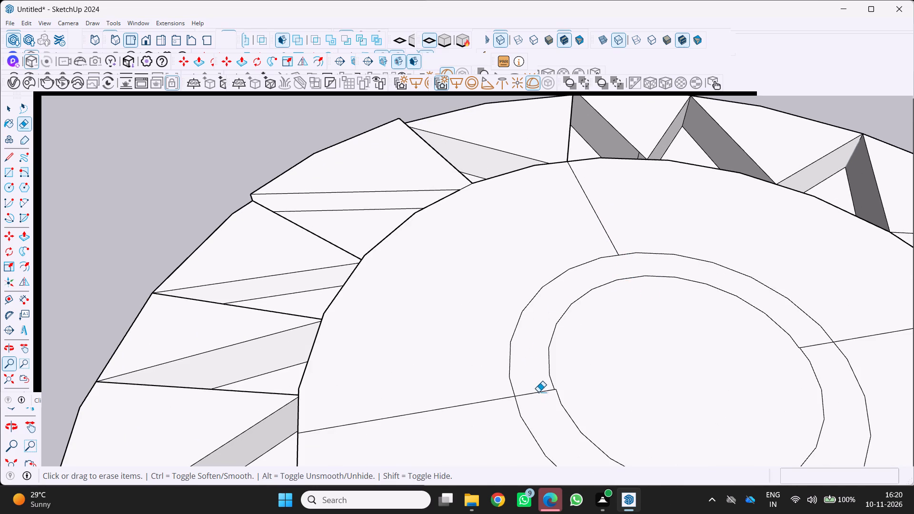
left_click(538, 392)
scroll(546, 374, "down", 6)
scroll(649, 366, "down", 1)
scroll(714, 348, "up", 3)
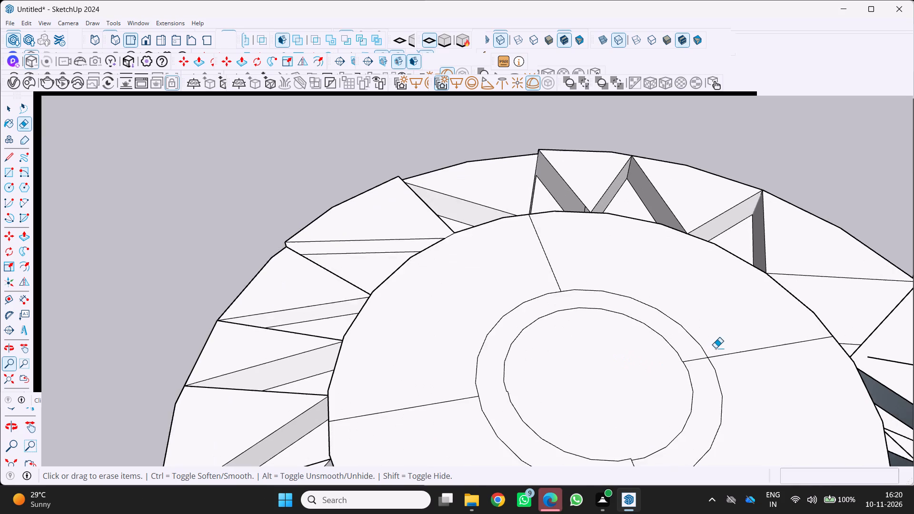
scroll(684, 366, "up", 3)
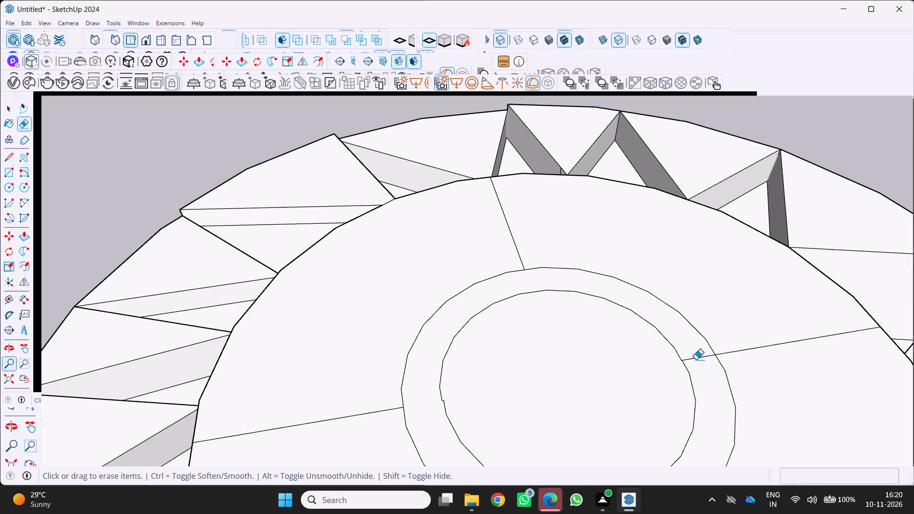
left_click(696, 359)
scroll(697, 351, "down", 12)
scroll(663, 386, "up", 9)
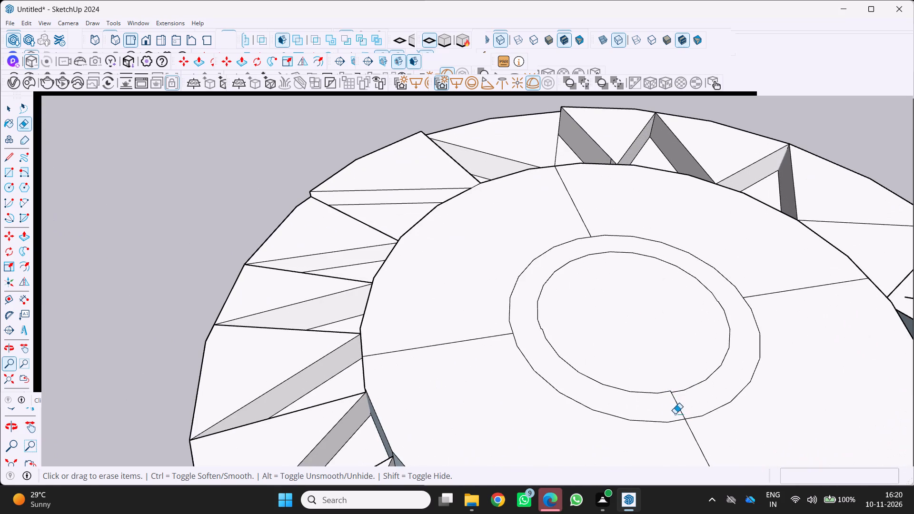
left_click(679, 410)
scroll(665, 404, "down", 6)
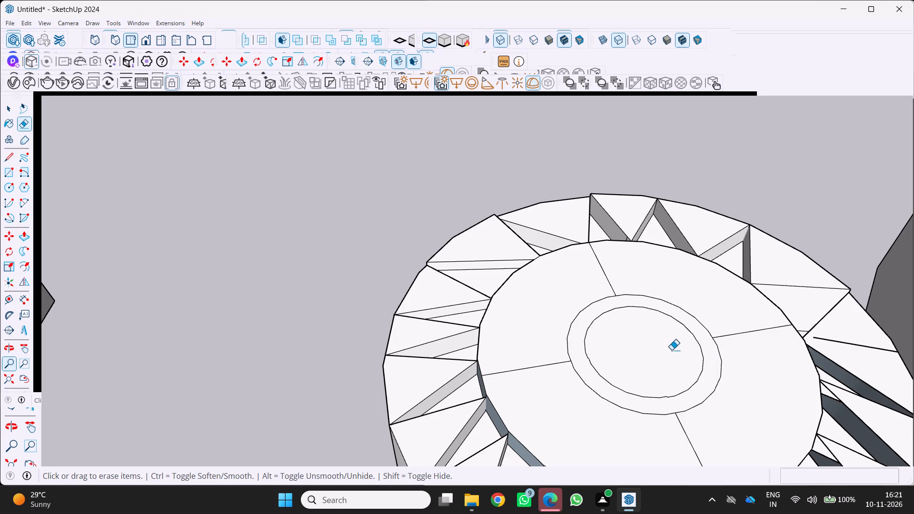
Push/Pull the band between the two concentric circles down into the disc to form a circular groove.
key("p")
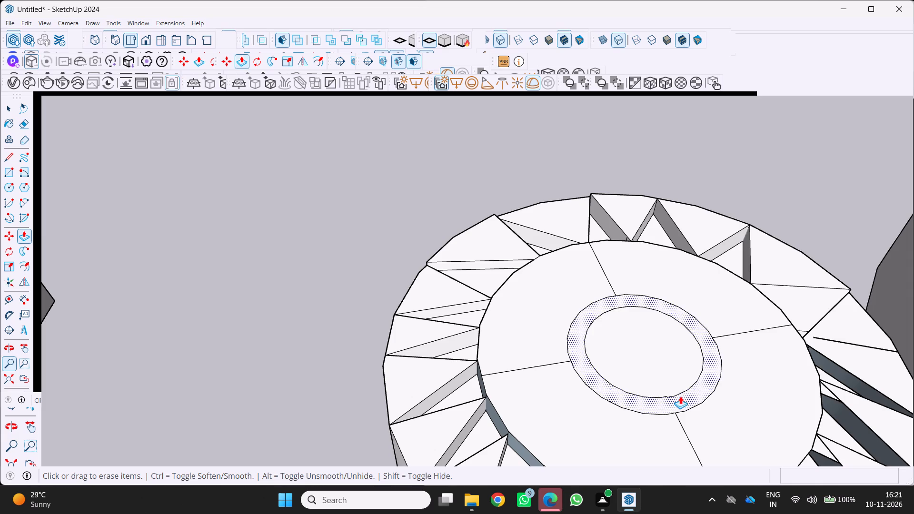
left_click_drag(680, 396, 656, 414)
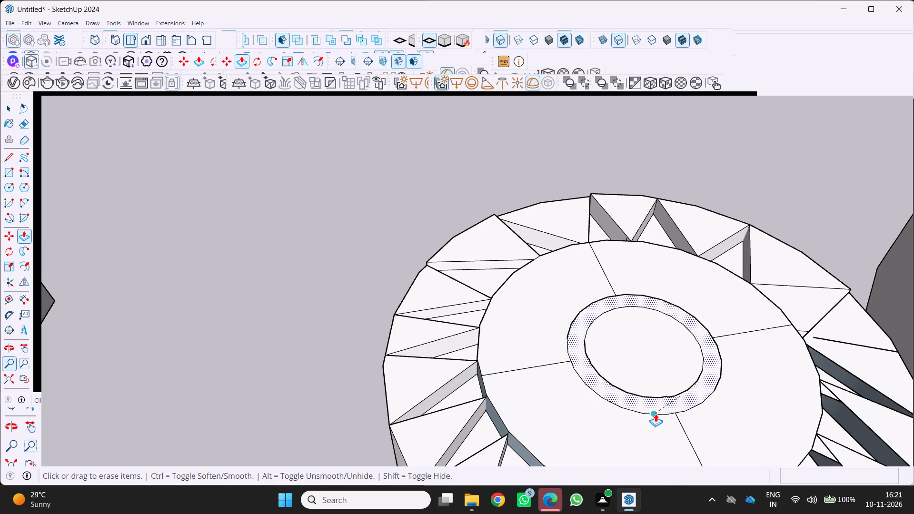
left_click_drag(656, 414, 658, 403)
Examine the walls and seams of the circular groove around the disc's centre.
middle_click_drag(641, 401, 714, 328)
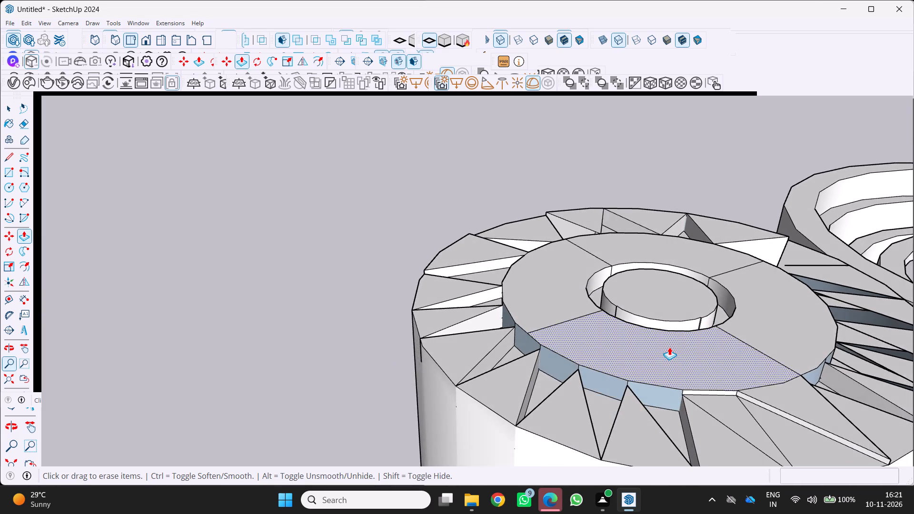
scroll(669, 347, "up", 3)
scroll(695, 313, "up", 3)
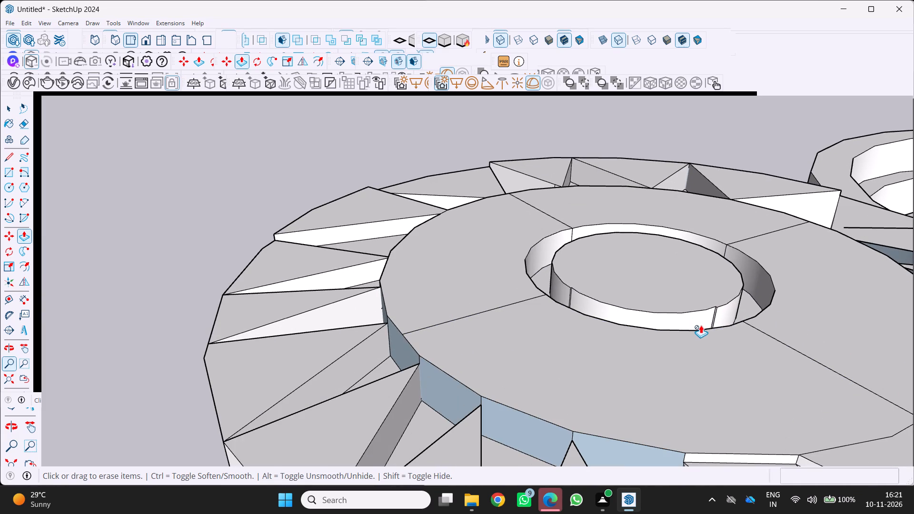
scroll(721, 311, "up", 2)
middle_click_drag(707, 309, 676, 316)
scroll(679, 319, "up", 1)
scroll(693, 303, "down", 5)
scroll(702, 346, "up", 2)
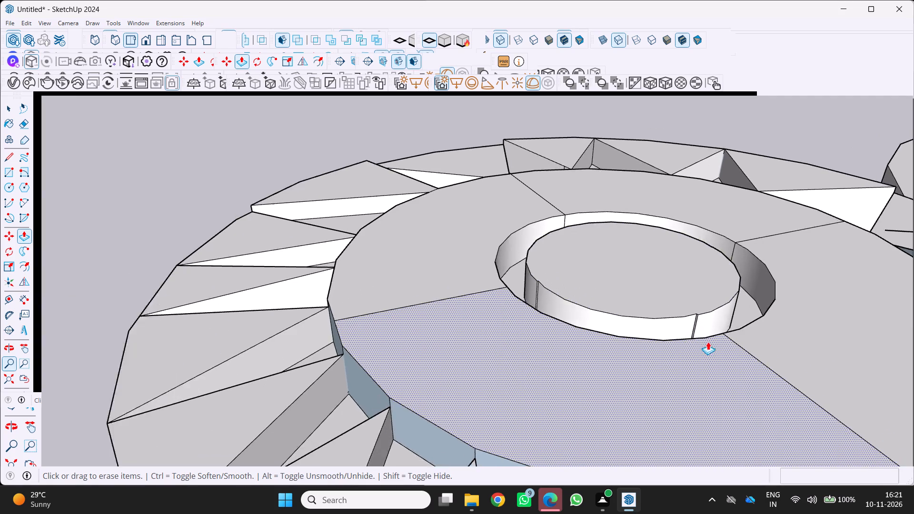
scroll(708, 342, "up", 2)
middle_click_drag(708, 342, 755, 346)
scroll(728, 340, "down", 9)
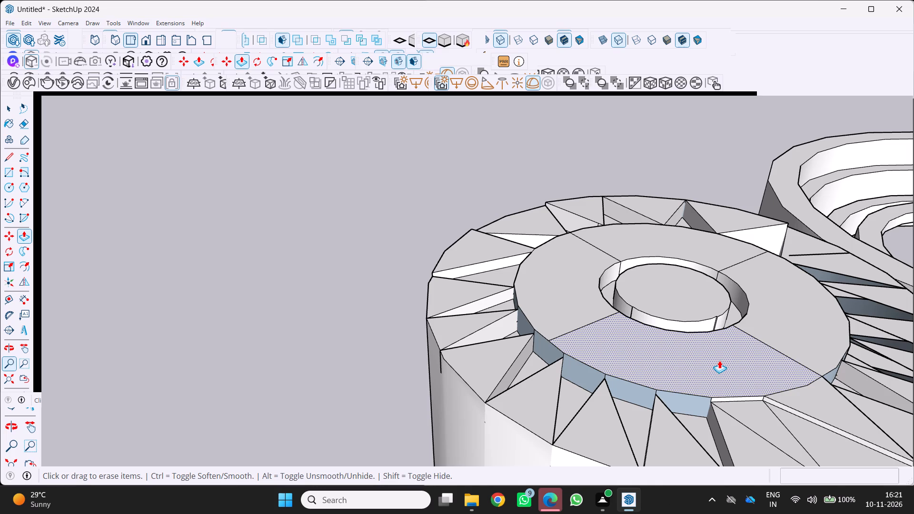
Examine the overall model from outside, comparing the overhanging block, the cylinder with triangular rim pieces and the stepped ring.
scroll(710, 367, "down", 3)
scroll(589, 397, "down", 12)
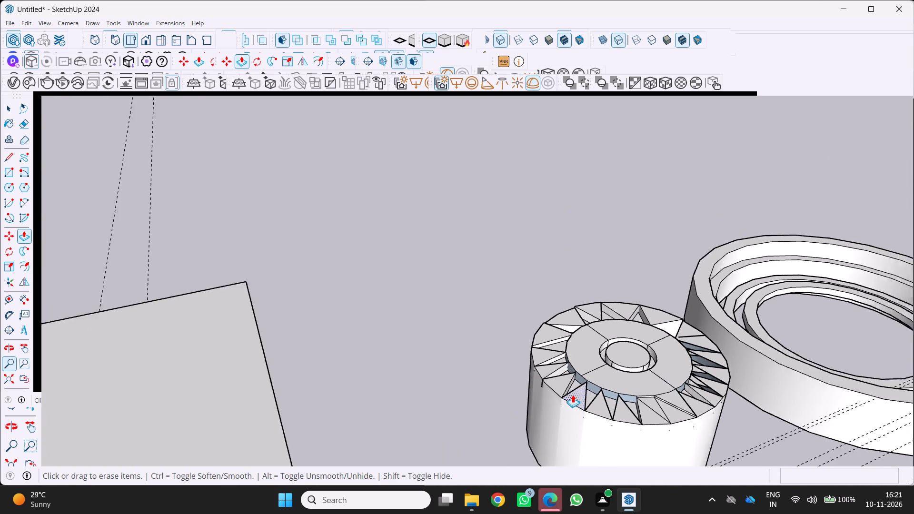
scroll(573, 395, "down", 6)
middle_click_drag(551, 405, 556, 294)
scroll(540, 291, "down", 5)
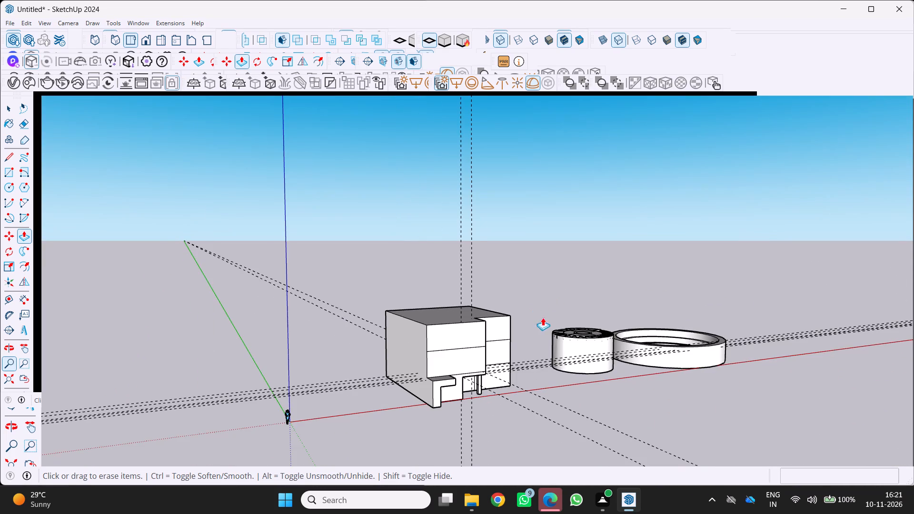
scroll(522, 439, "up", 2)
middle_click_drag(480, 405, 467, 394)
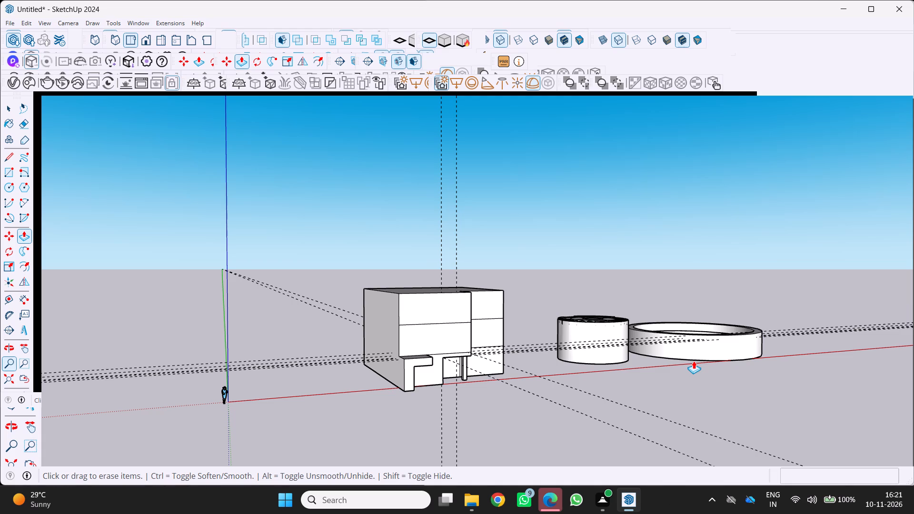
scroll(651, 382, "up", 1)
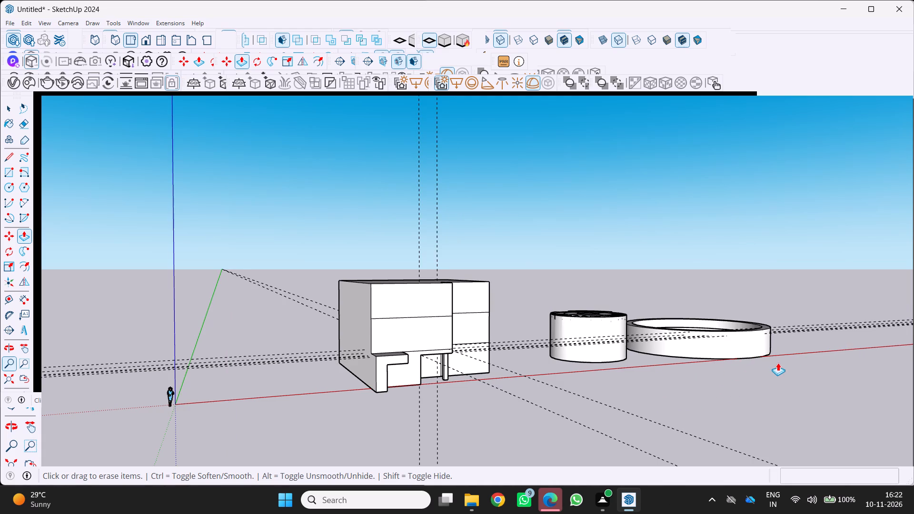
middle_click_drag(765, 375, 851, 385, "shift")
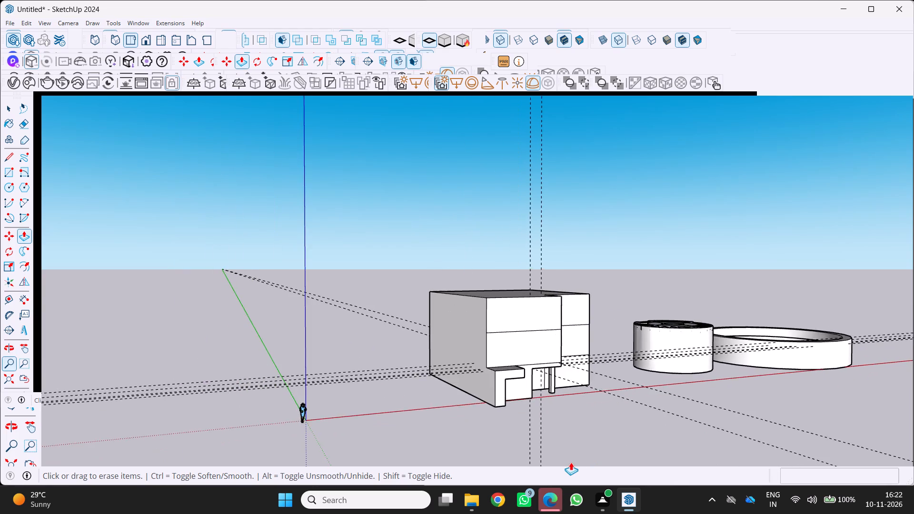
scroll(569, 463, "down", 4, "shift")
middle_click_drag(588, 439, 559, 415, "shift")
scroll(663, 350, "up", 4, "shift")
scroll(685, 338, "down", 4, "shift")
scroll(688, 336, "down", 3)
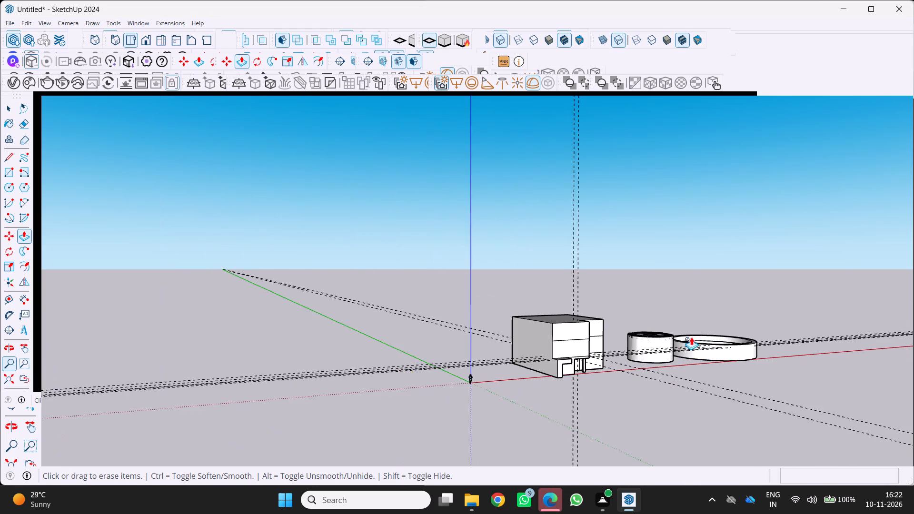
middle_click_drag(691, 337, 635, 389)
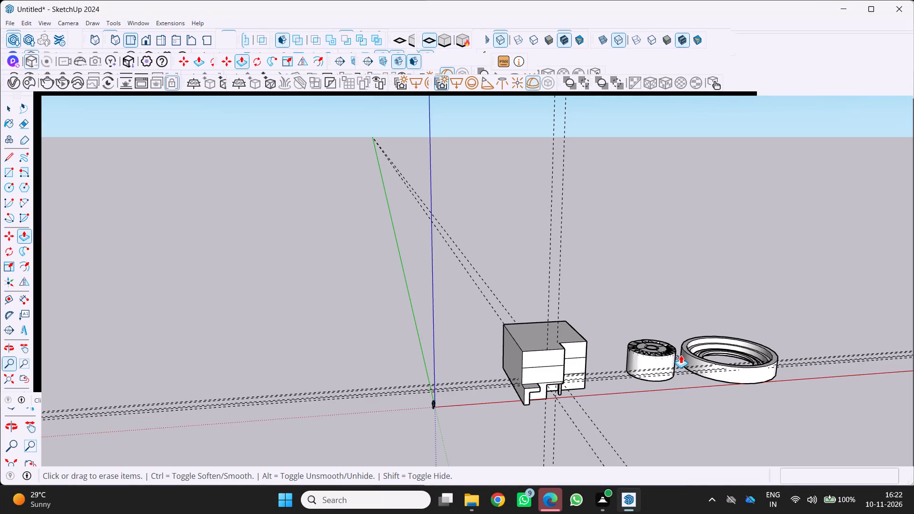
scroll(708, 368, "up", 1)
middle_click(704, 368)
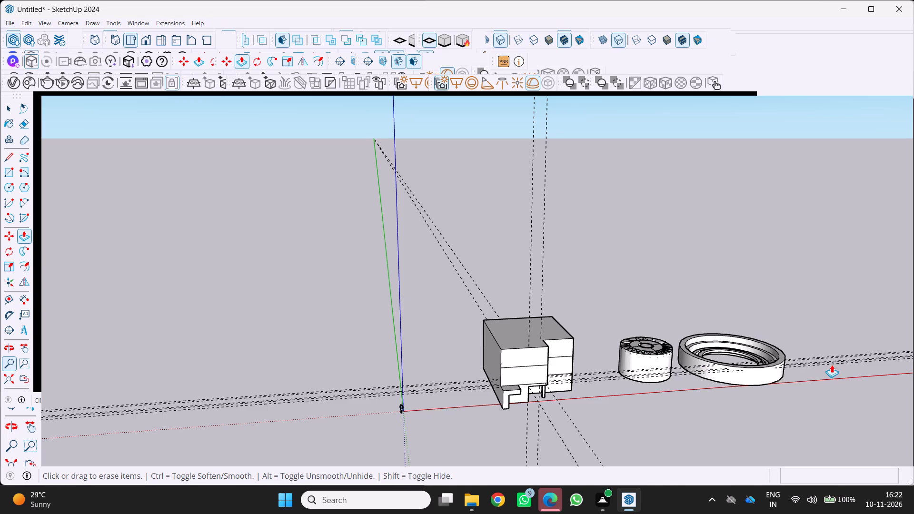
scroll(831, 363, "down", 4)
scroll(818, 391, "up", 4)
scroll(744, 358, "up", 2)
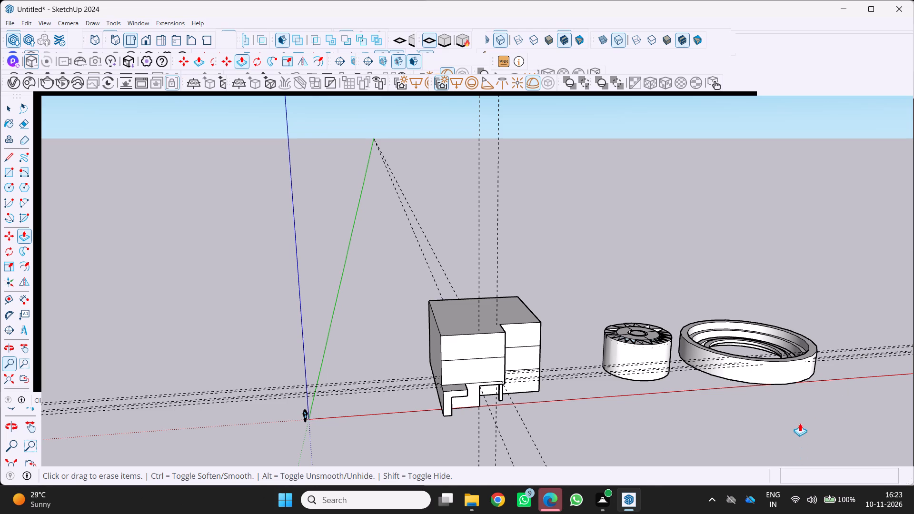
scroll(795, 426, "down", 1)
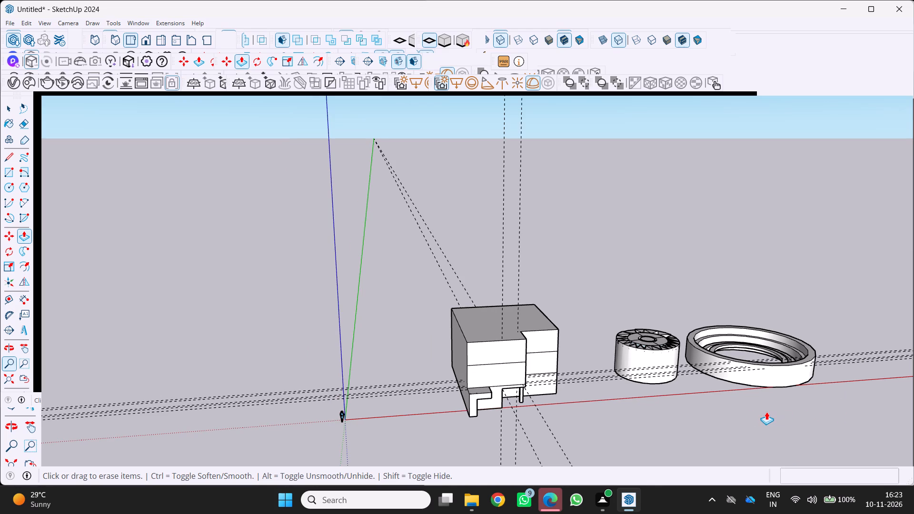
scroll(805, 360, "up", 2)
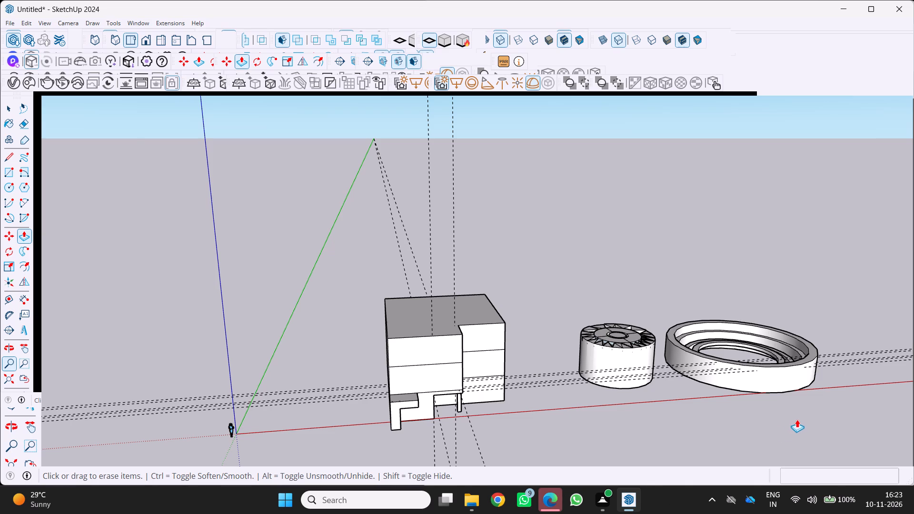
Examine the block, cylinder and stepped ring from low and raised angles, focusing on the cylinder's outer wall.
scroll(735, 367, "up", 1)
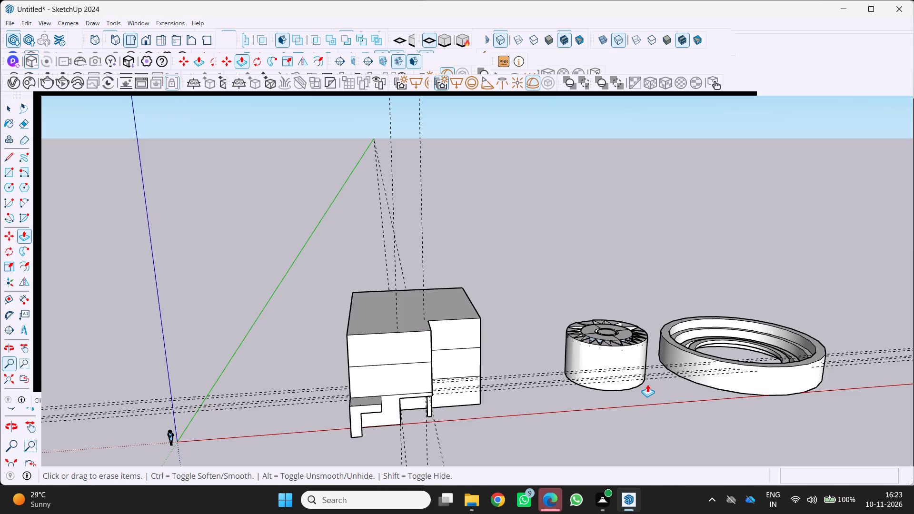
scroll(637, 378, "down", 2)
middle_click_drag(607, 375, 534, 342)
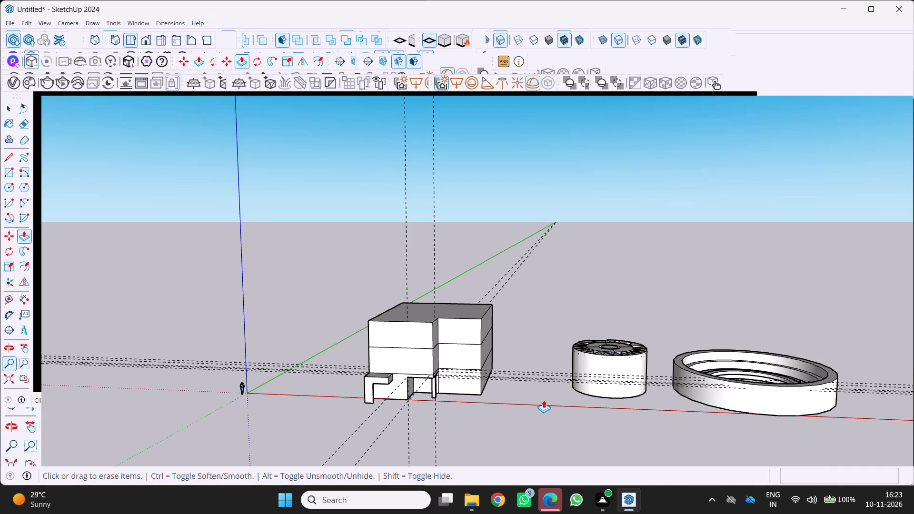
scroll(542, 400, "down", 2)
middle_click_drag(440, 419, 578, 361)
scroll(461, 355, "up", 4)
middle_click_drag(459, 388, 358, 416)
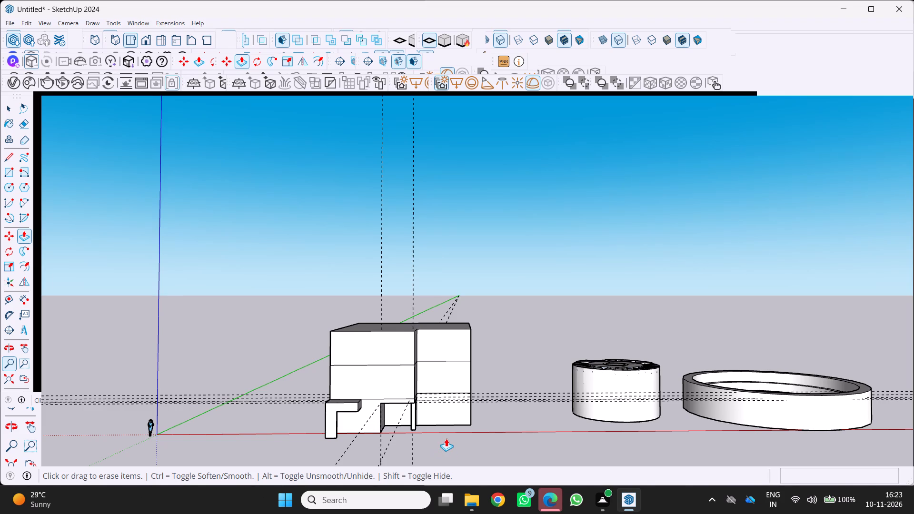
middle_click_drag(548, 378, 596, 377)
scroll(598, 377, "up", 1)
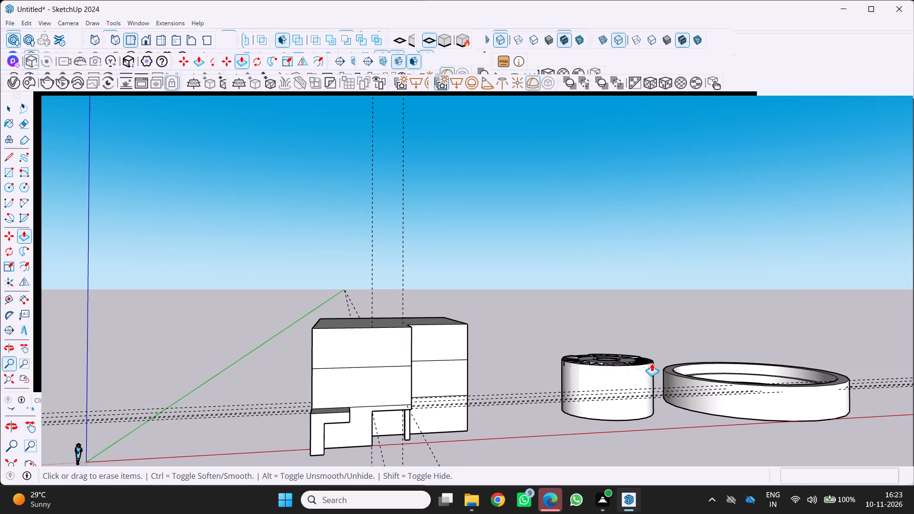
scroll(631, 364, "down", 1)
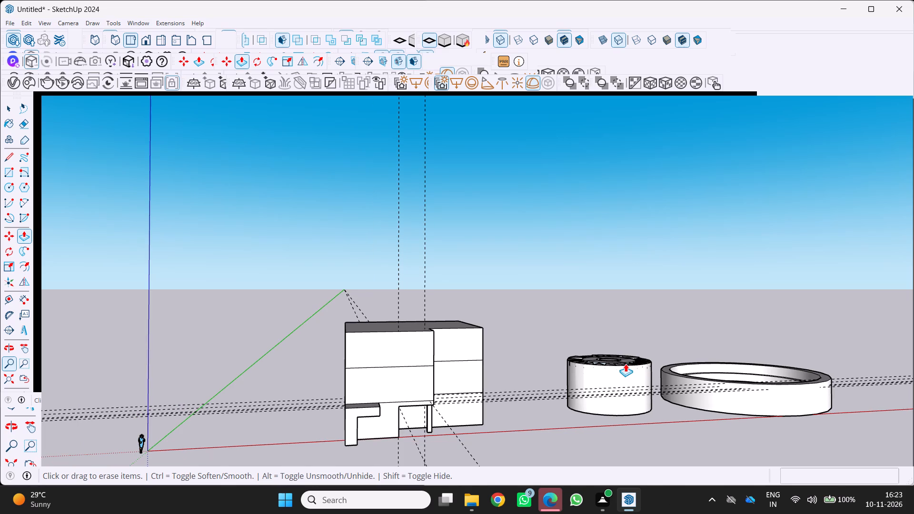
scroll(624, 374, "down", 1)
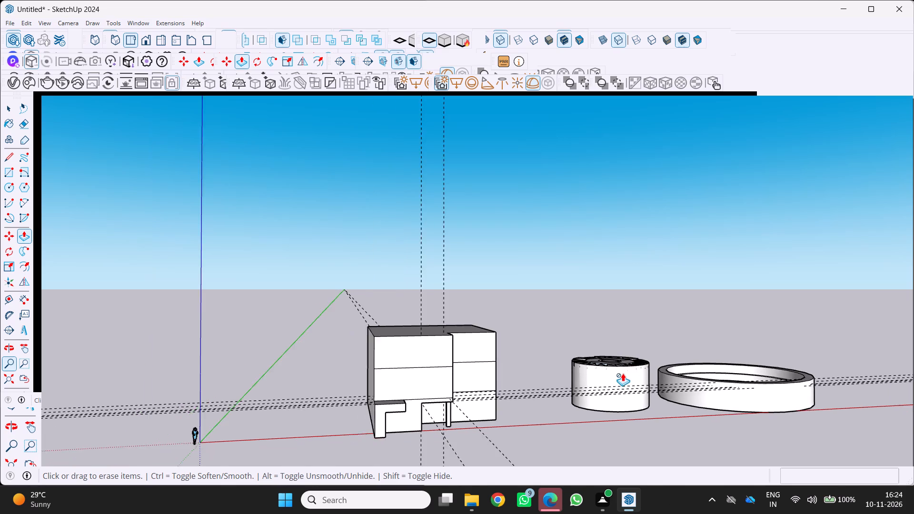
middle_click_drag(622, 373, 549, 394)
scroll(602, 394, "up", 3)
middle_click_drag(605, 403, 611, 440)
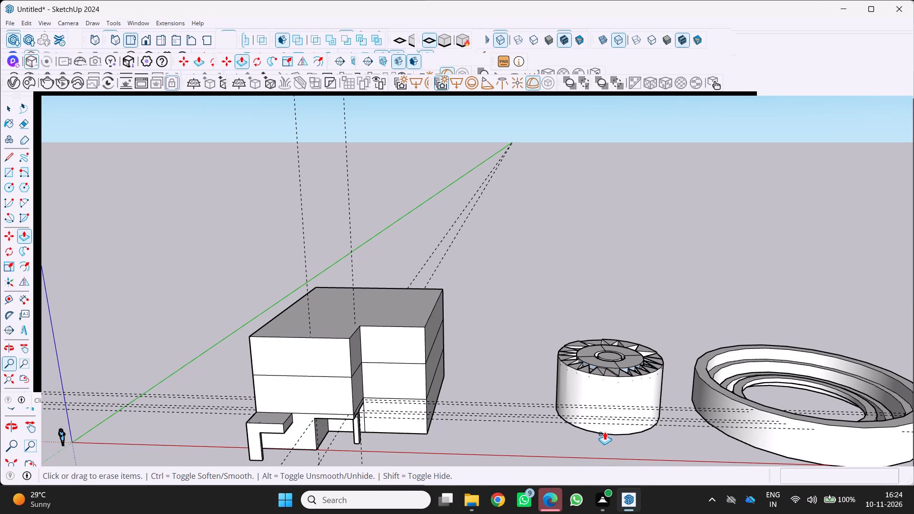
middle_click_drag(604, 434, 631, 367)
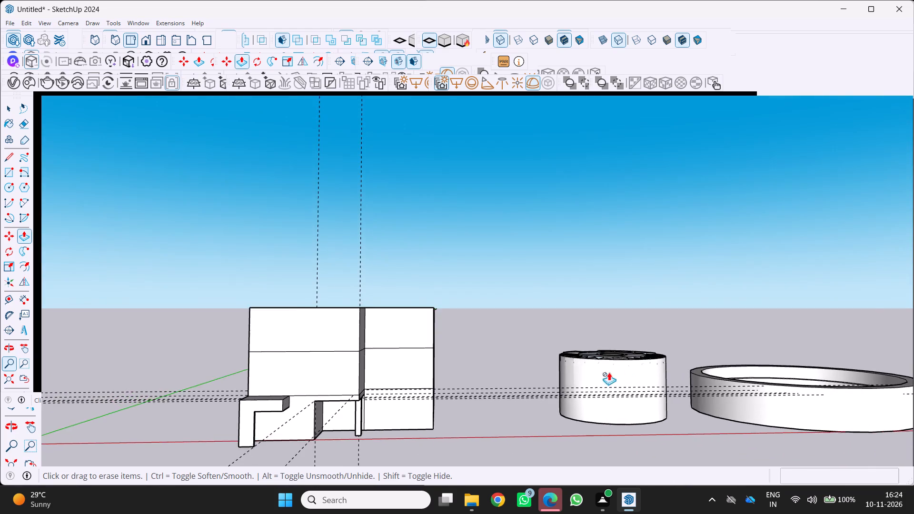
scroll(597, 385, "down", 5)
middle_click_drag(590, 400, 512, 470)
scroll(512, 470, "up", 1)
scroll(637, 432, "up", 3)
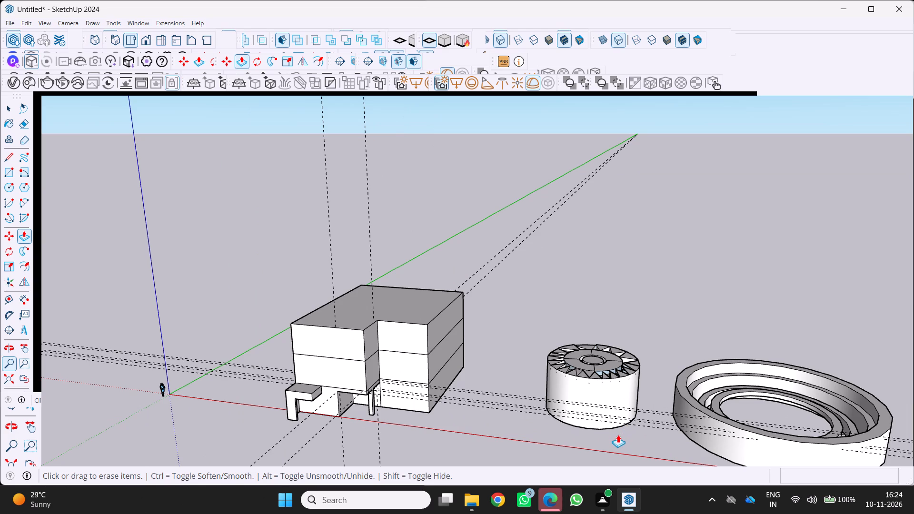
middle_click_drag(616, 430, 657, 373)
scroll(597, 403, "up", 3)
middle_click_drag(585, 427, 585, 427)
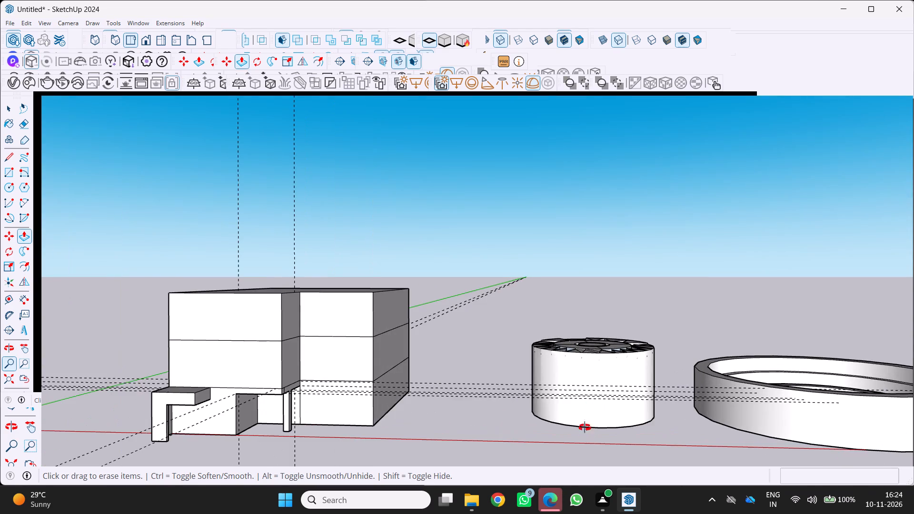
middle_click_drag(585, 427, 610, 446)
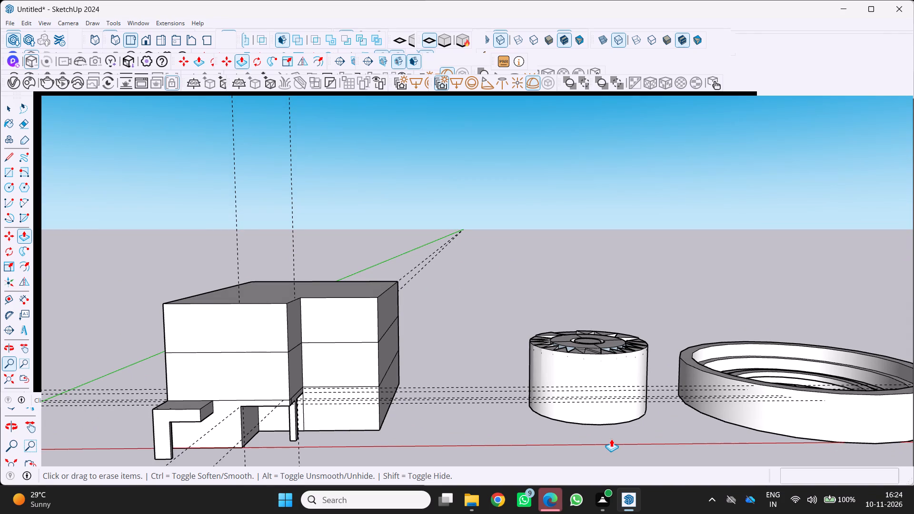
Draw a vertical line up the cylinder's outer wall from its bottom edge to the top rim.
key("l")
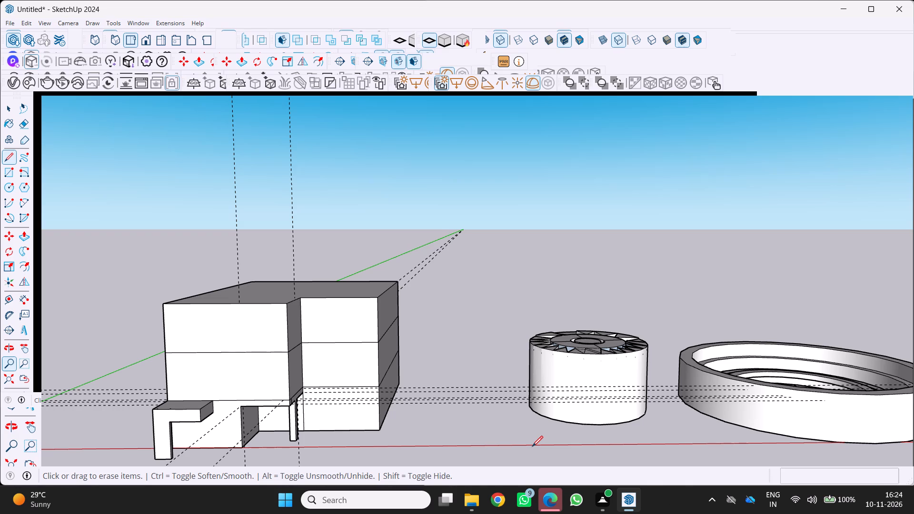
middle_click_drag(541, 454, 546, 469)
scroll(618, 427, "up", 3)
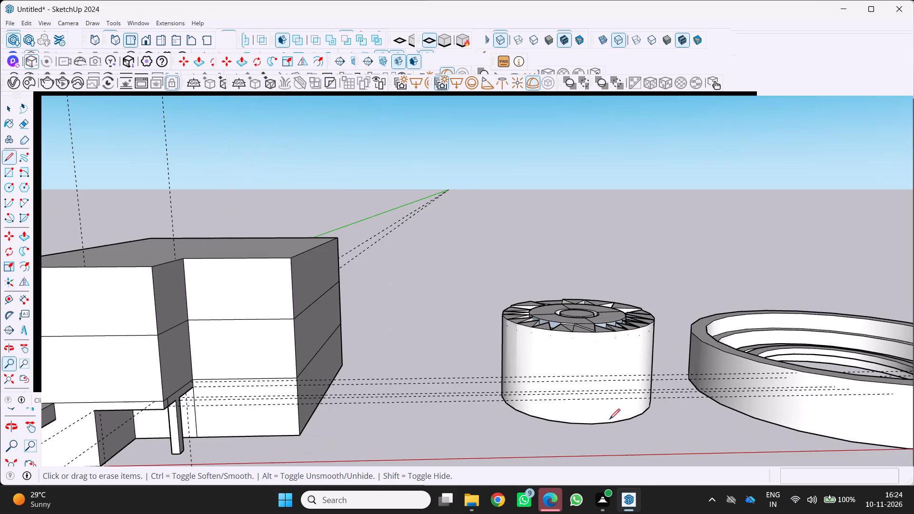
left_click(579, 422)
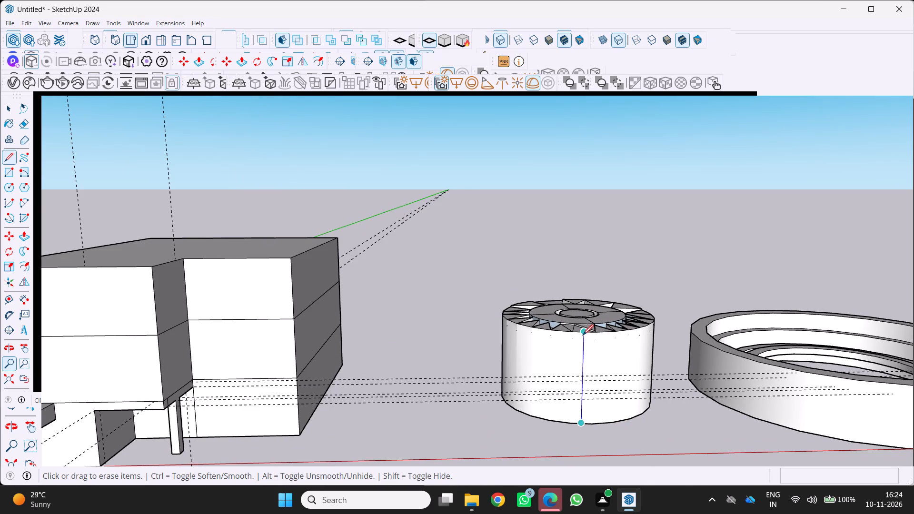
left_click(583, 335)
Draw a narrow V on the cylinder wall, from the vertical line's top end down to the bottom edge and back to the rim.
middle_click_drag(604, 382, 565, 335)
scroll(569, 318, "up", 1)
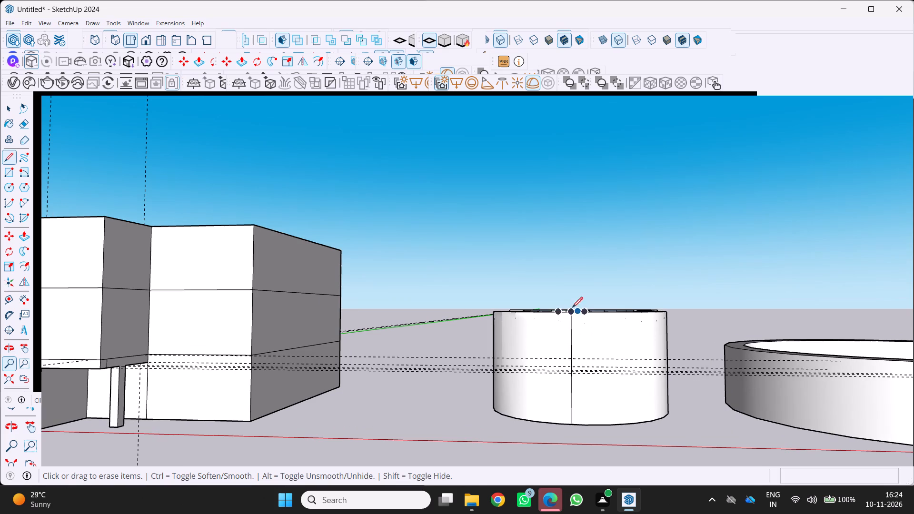
left_click(572, 313)
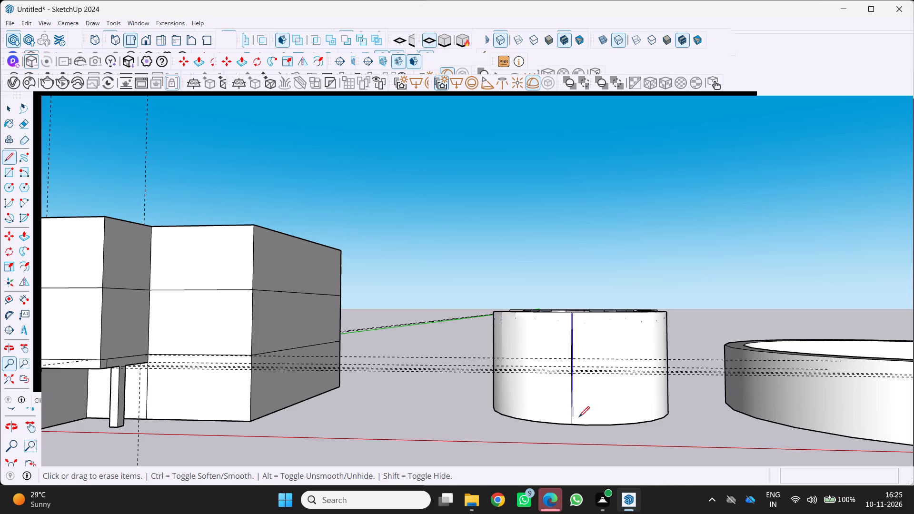
key("Escape")
scroll(580, 335, "up", 6)
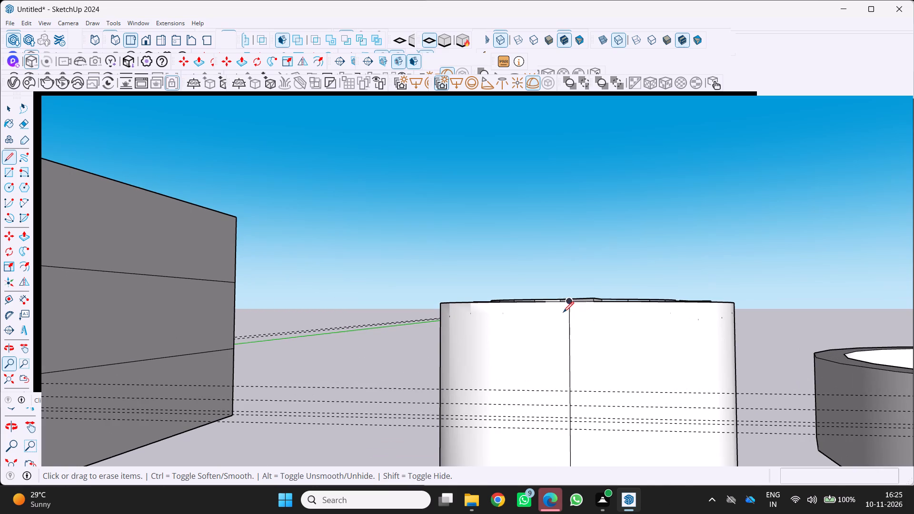
key("l")
left_click(568, 303)
scroll(574, 326, "down", 4)
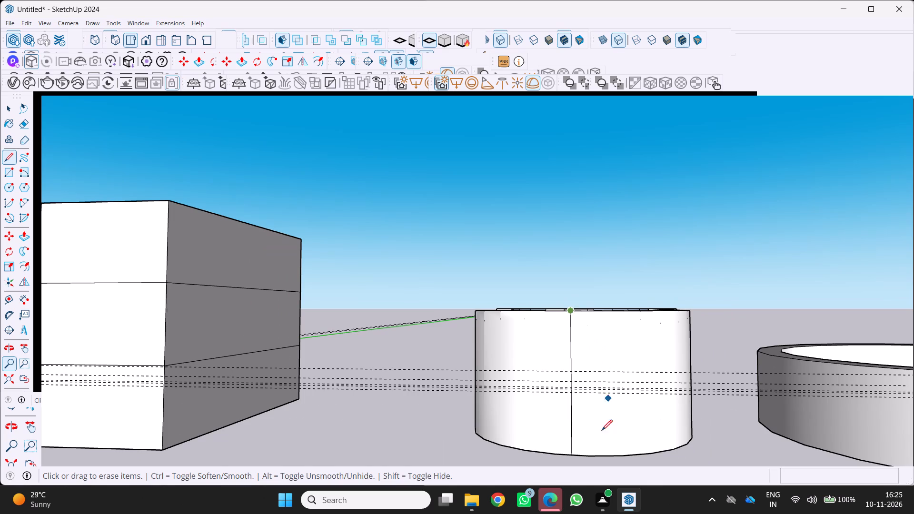
scroll(581, 462, "up", 3)
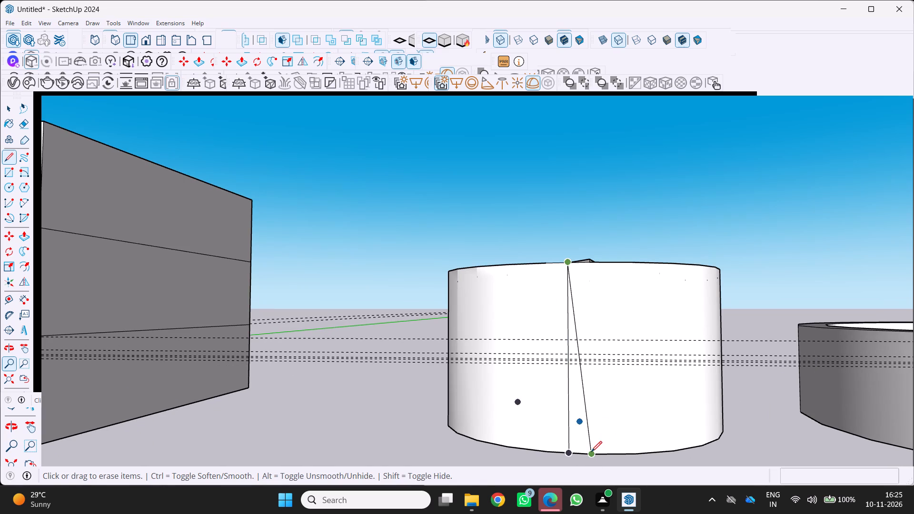
left_click(593, 451)
left_click(592, 455)
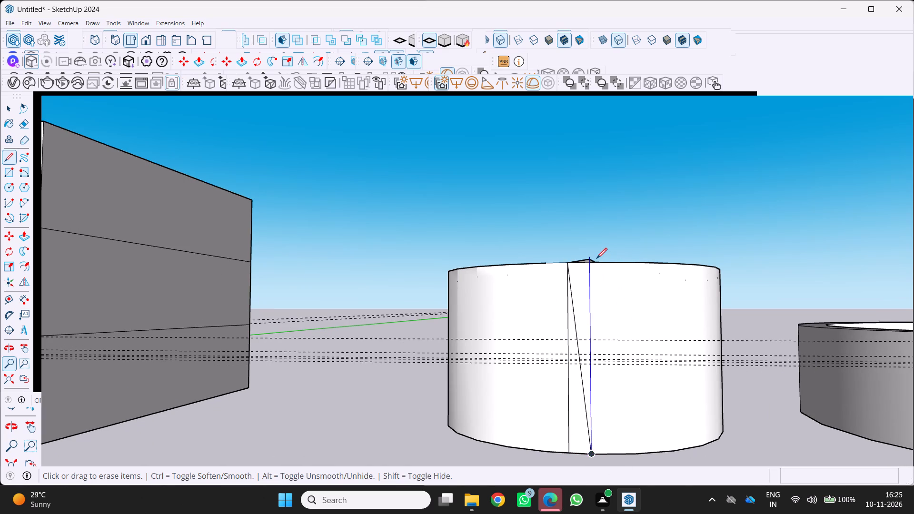
left_click(596, 263)
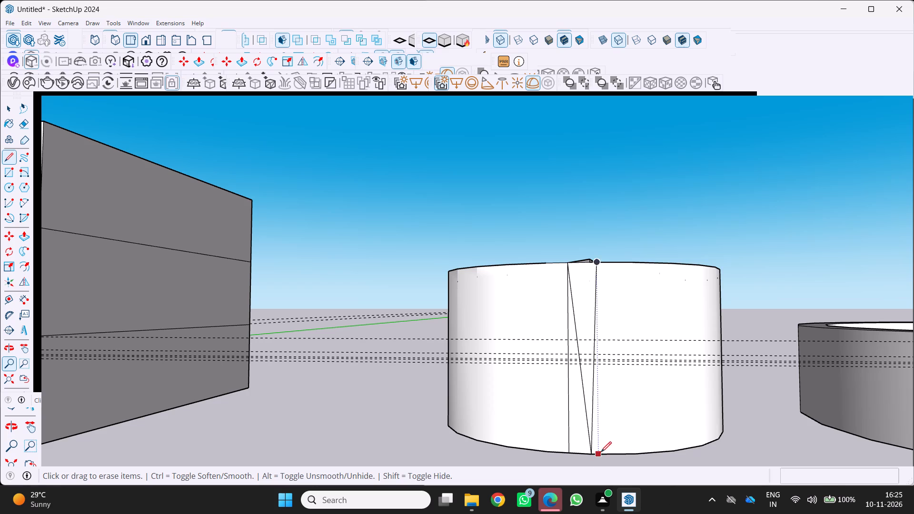
Draw a second narrow V on the cylinder wall, starting at the first V's end on the top rim.
left_click_drag(600, 261, 600, 267)
left_click(619, 452)
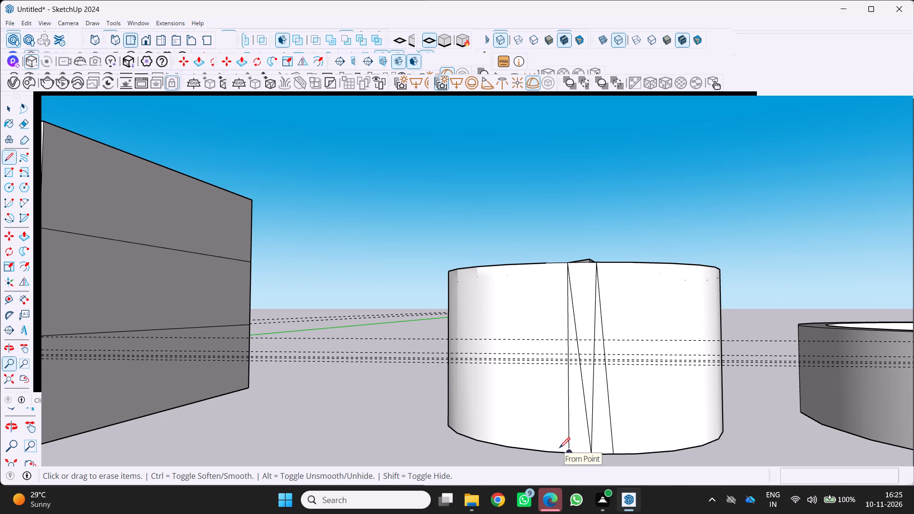
middle_click_drag(560, 449, 552, 471)
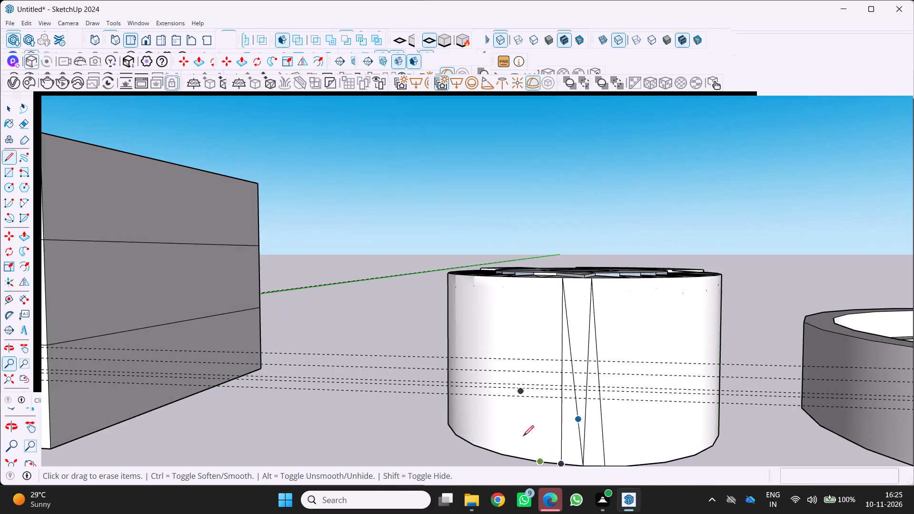
scroll(600, 433, "down", 4)
scroll(596, 456, "up", 4)
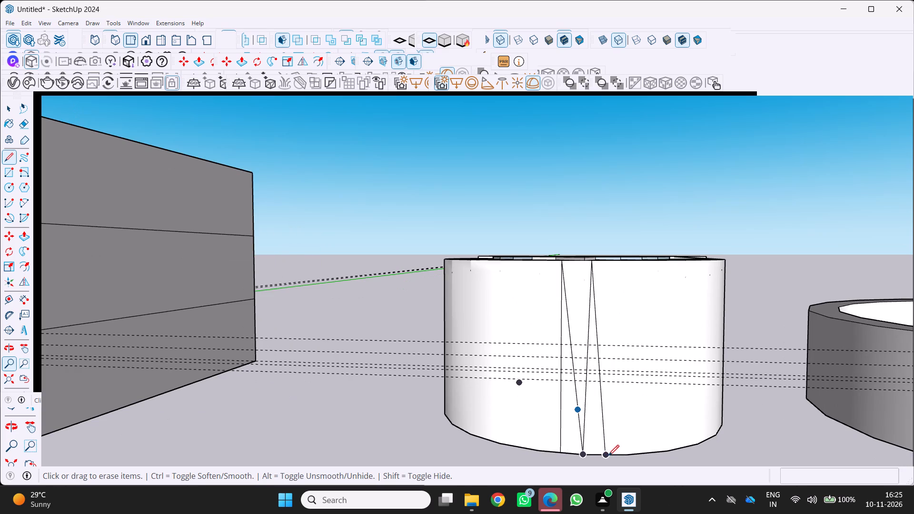
left_click(602, 455)
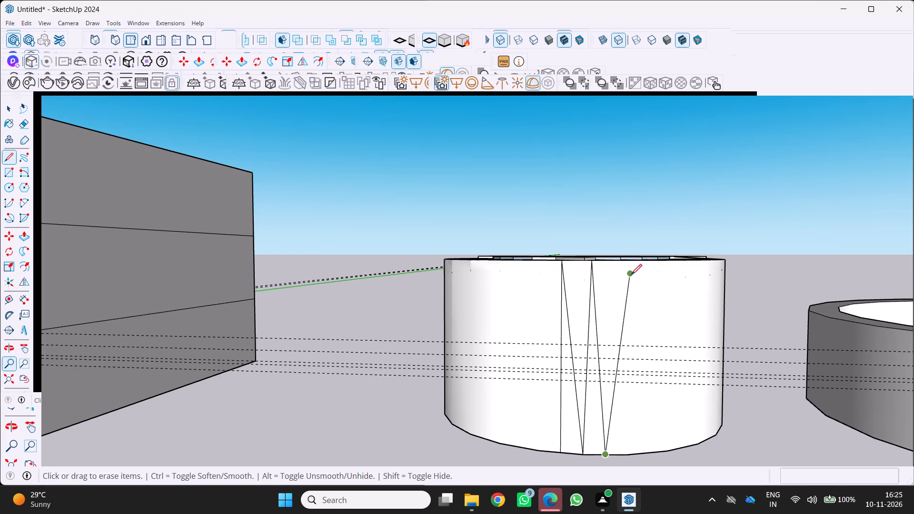
left_click(623, 263)
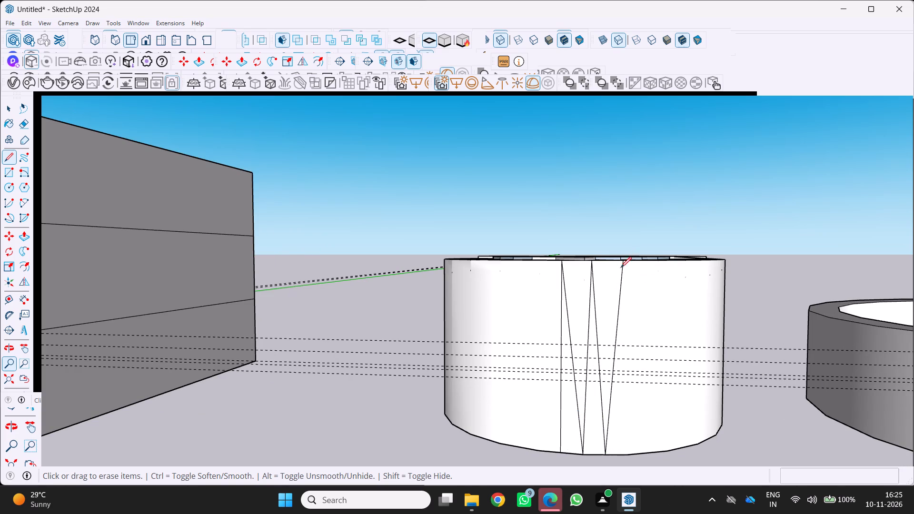
Draw a third narrow V on the cylinder wall, continuing the zigzag from the second V's end on the rim.
scroll(600, 324, "down", 3)
middle_click_drag(606, 351, 579, 312)
scroll(579, 312, "up", 1)
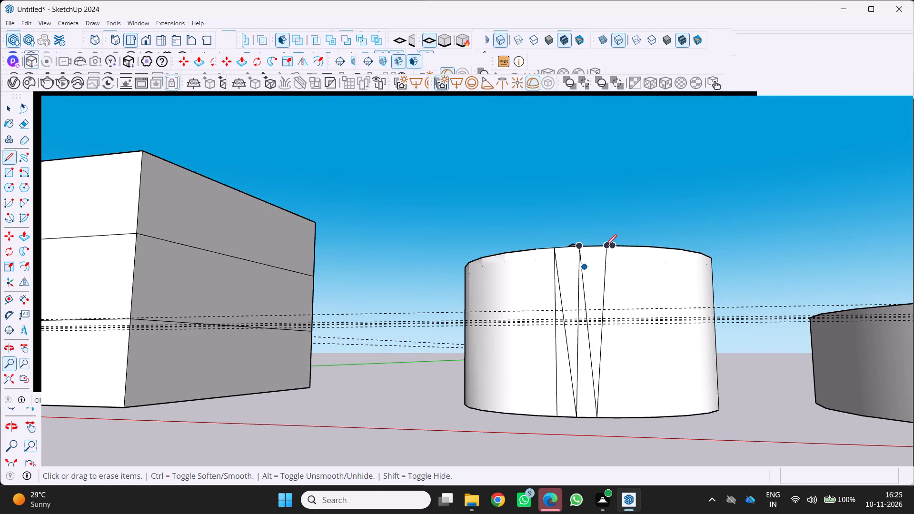
scroll(606, 248, "up", 3)
left_click(606, 244)
scroll(608, 272, "down", 3)
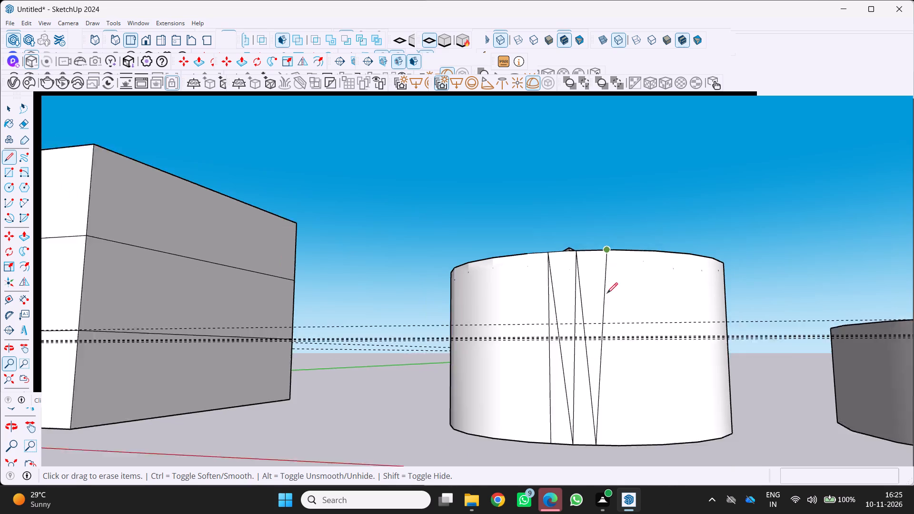
scroll(607, 293, "down", 2)
left_click(623, 406)
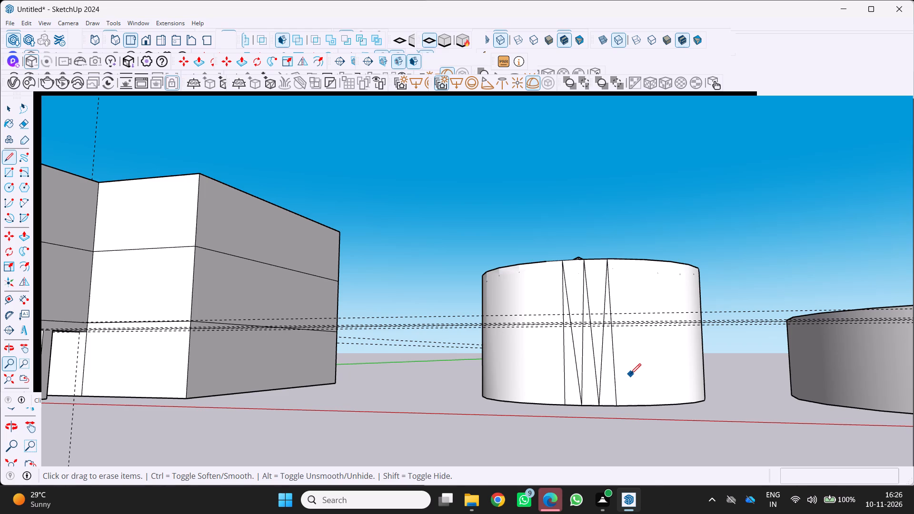
scroll(615, 415, "up", 1)
left_click(613, 405)
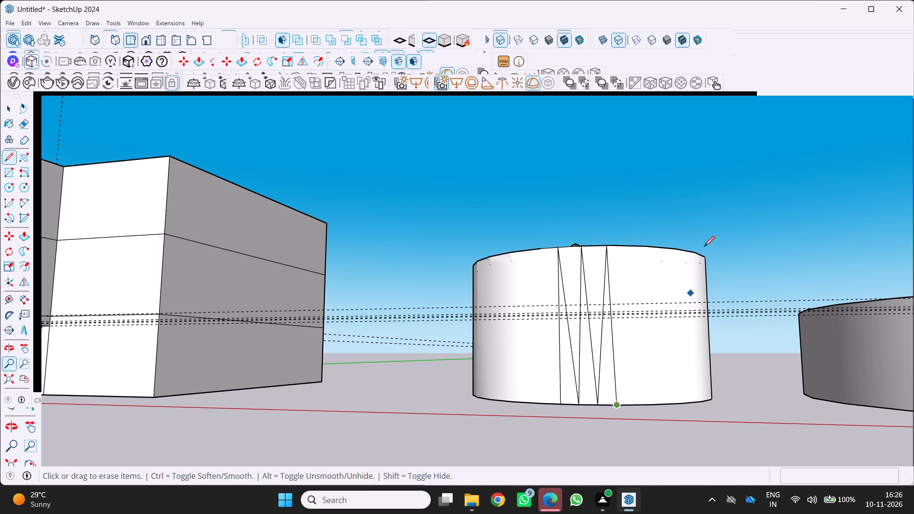
left_click(626, 247)
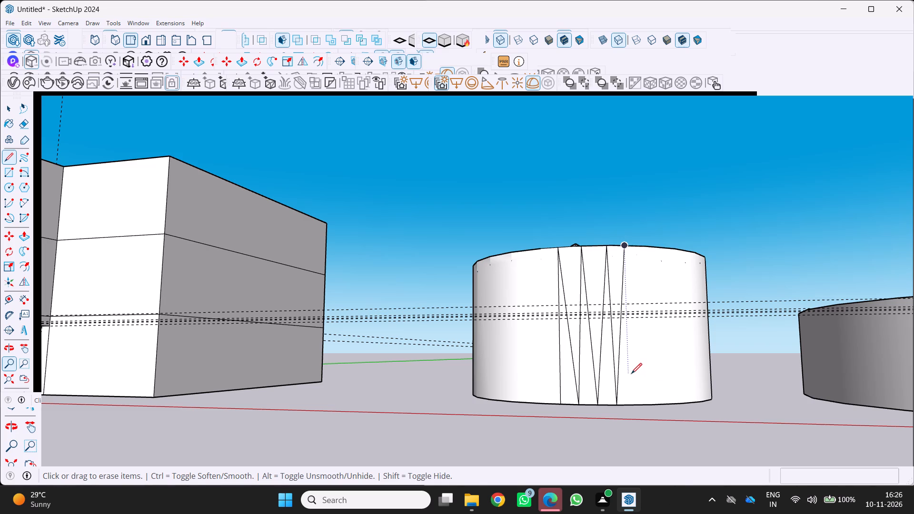
Draw a fourth narrow V on the cylinder wall, from the third V's rim end down to the bottom edge and back up.
scroll(635, 383, "up", 1)
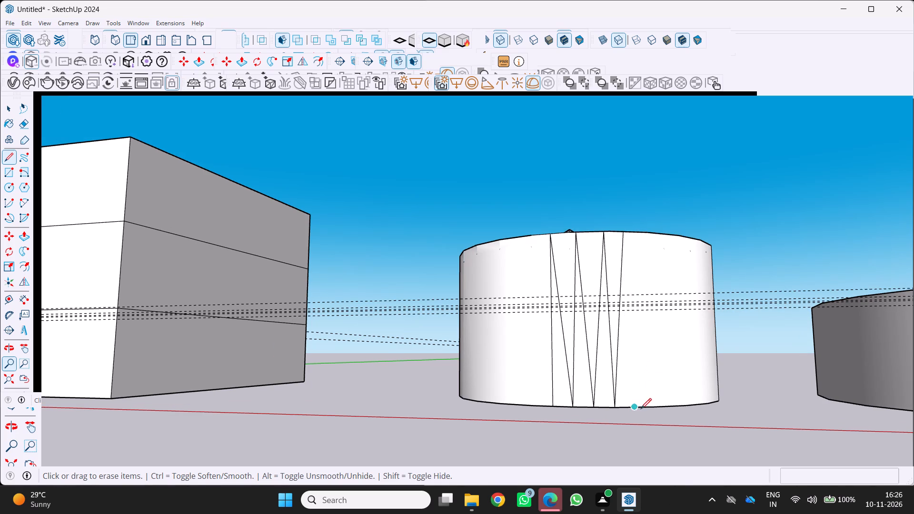
left_click_drag(642, 407, 642, 403)
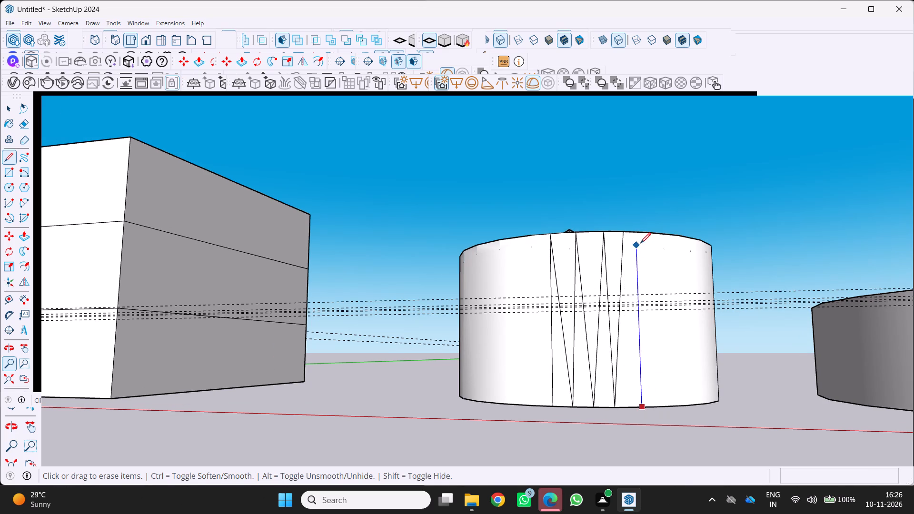
left_click(623, 233)
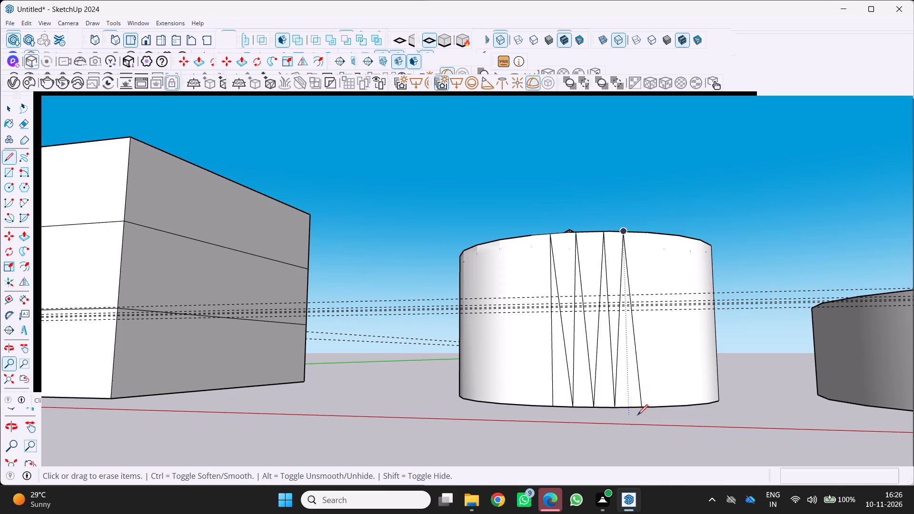
left_click(641, 412)
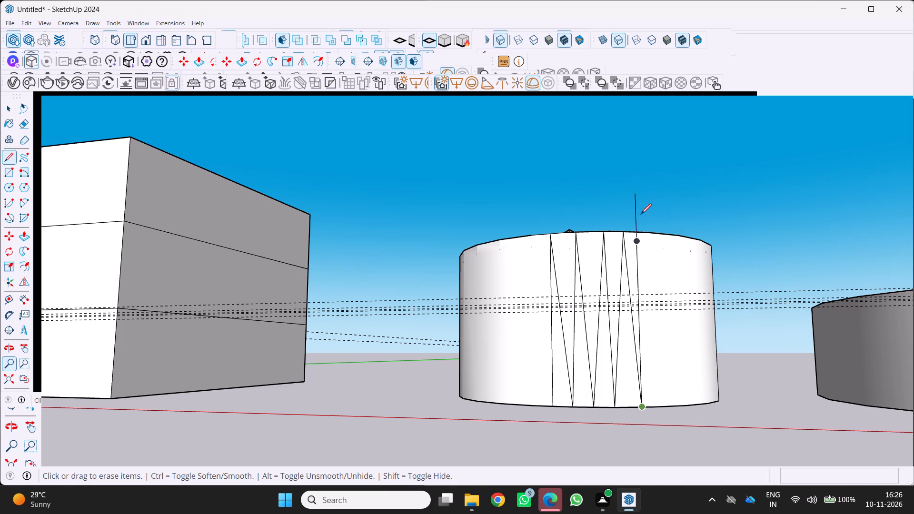
left_click(651, 233)
Draw a fifth, slightly wider V on the cylinder wall, continuing the zigzag from the fourth V's end on the rim.
scroll(650, 290, "down", 1)
middle_click_drag(641, 290, 586, 296)
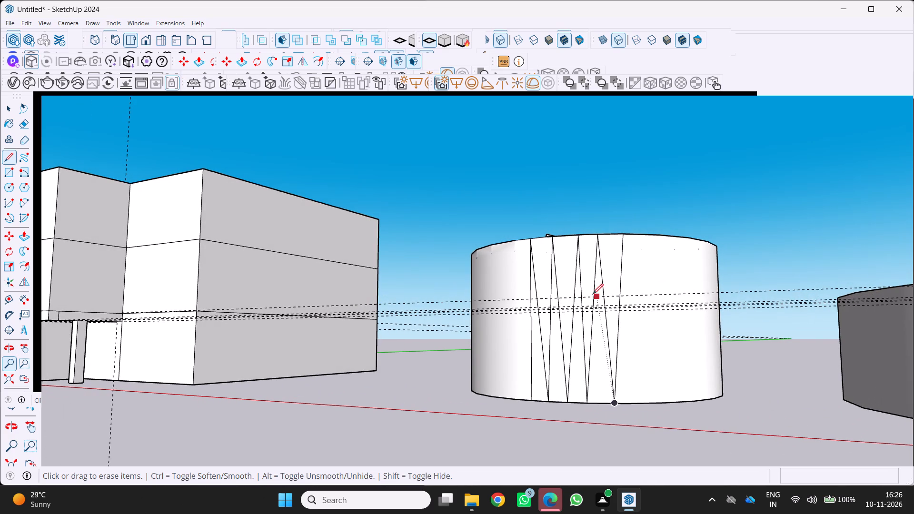
scroll(597, 294, "down", 2)
scroll(639, 363, "up", 1)
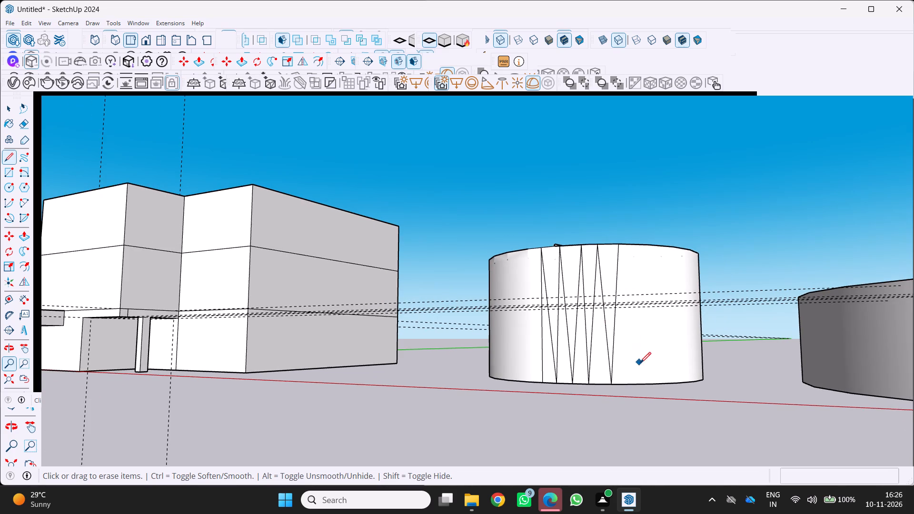
scroll(640, 363, "up", 1)
left_click(641, 385)
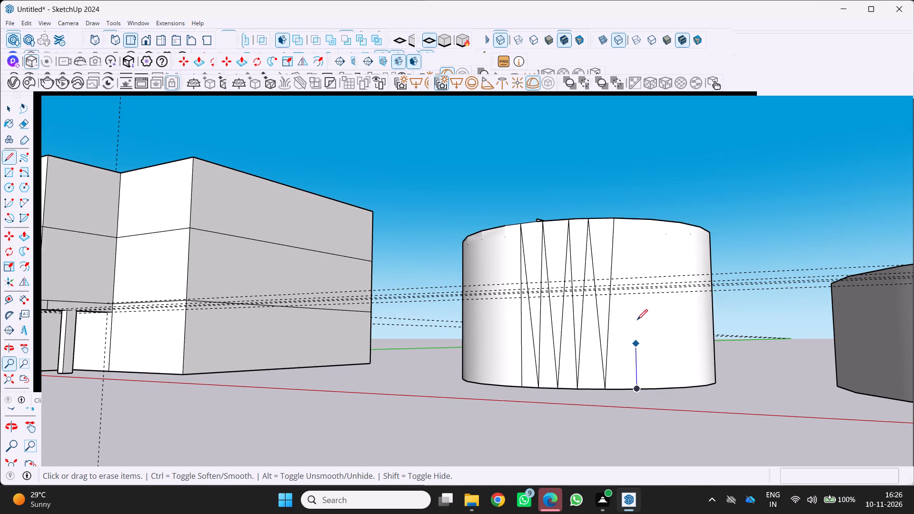
left_click(615, 219)
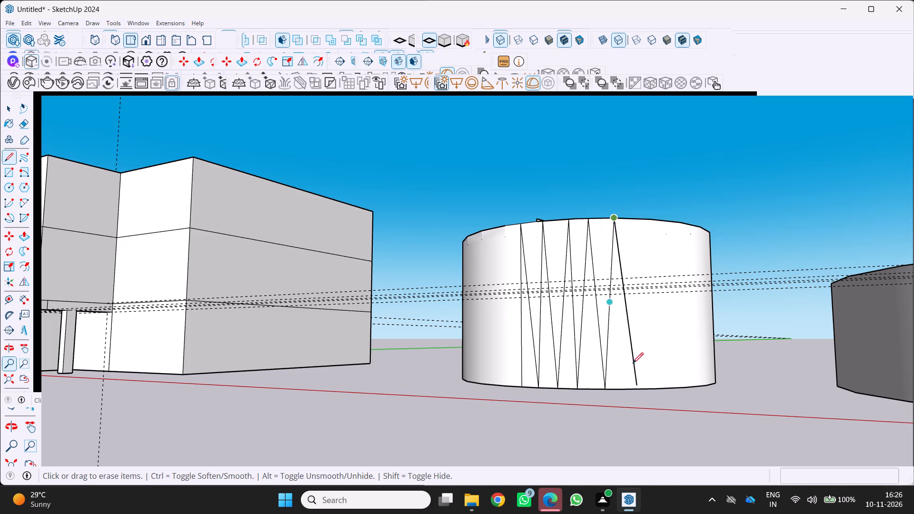
left_click(638, 393)
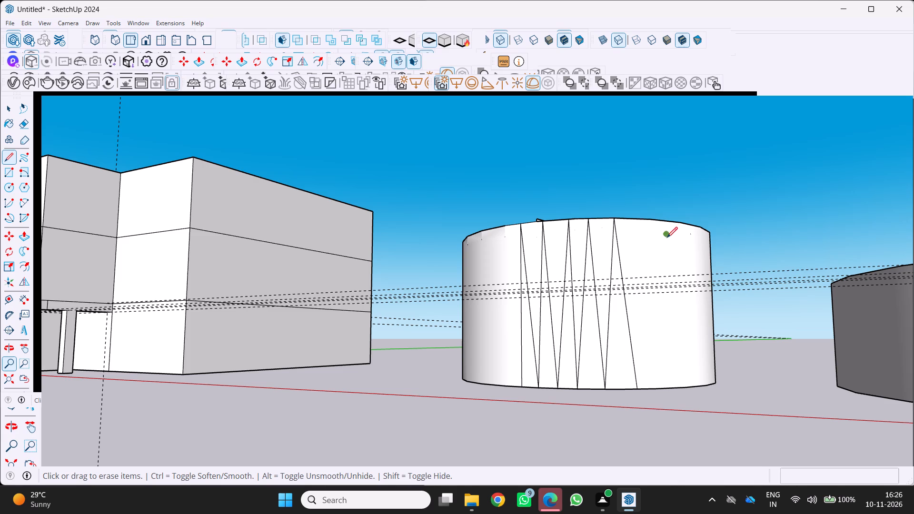
middle_click_drag(666, 238, 631, 246)
scroll(591, 322, "up", 2)
middle_click_drag(591, 322, 604, 324)
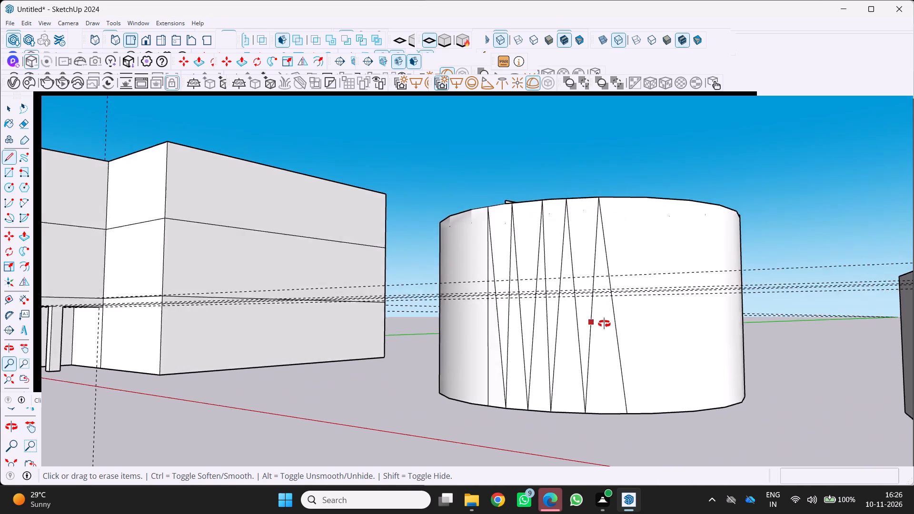
middle_click_drag(604, 324, 631, 317)
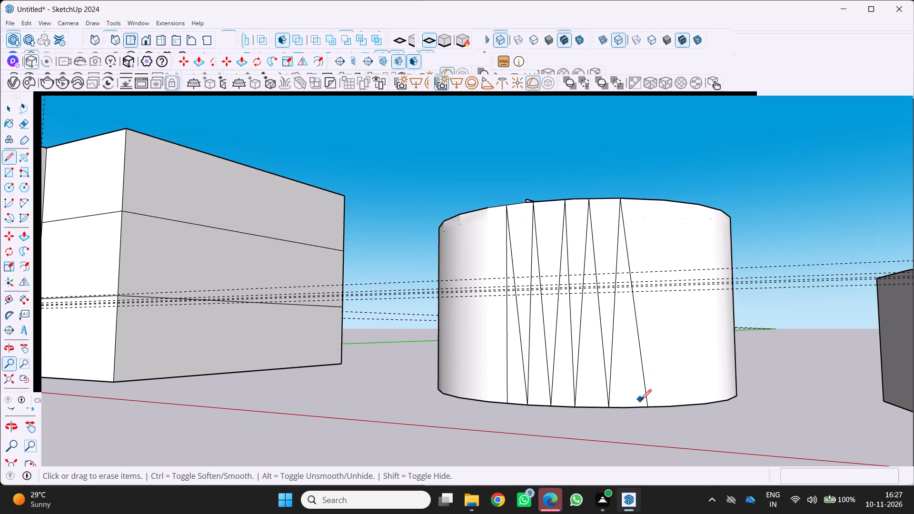
scroll(642, 401, "up", 3)
left_click(654, 407)
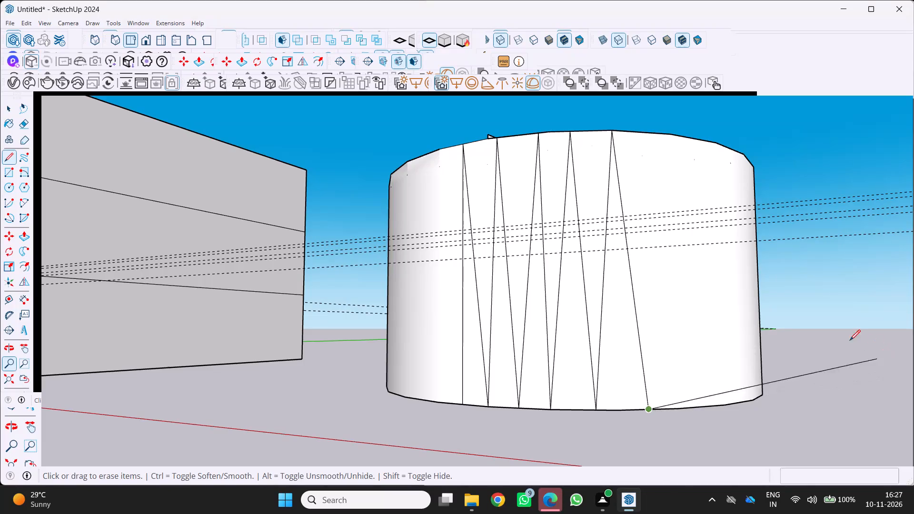
scroll(594, 245, "down", 1)
middle_click_drag(590, 256, 586, 320)
scroll(666, 226, "up", 2)
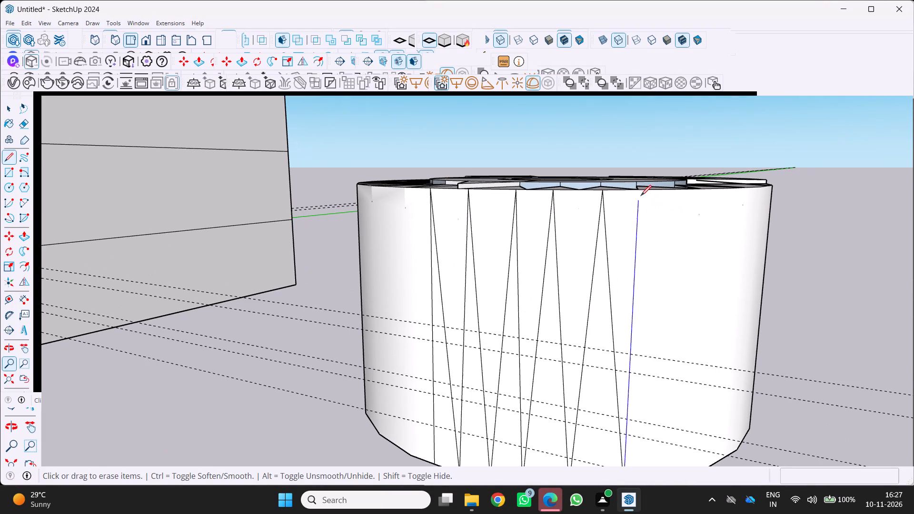
left_click(642, 190)
Try to draw a slanted line from the cylinder's bottom edge, just beyond the fifth V, up to that V's rim end.
scroll(644, 233, "down", 4)
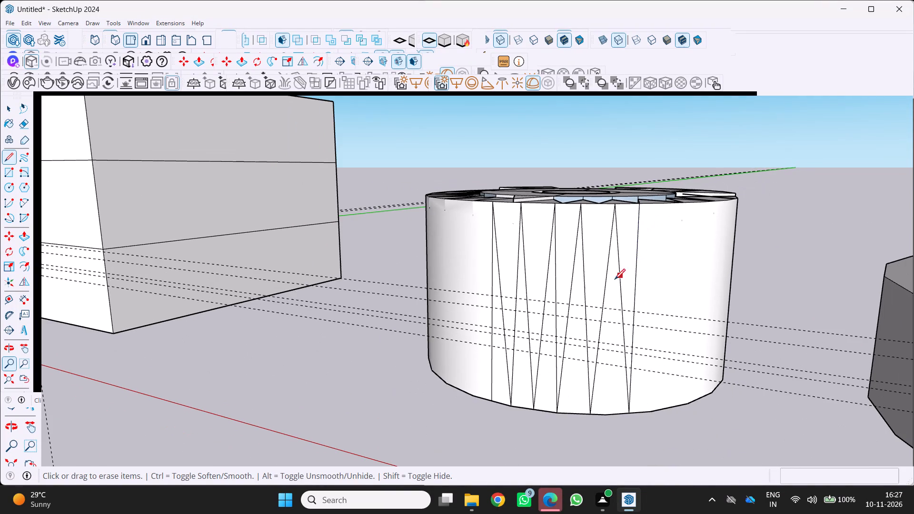
scroll(607, 293, "down", 2)
scroll(671, 398, "up", 3)
middle_click_drag(663, 400, 648, 386)
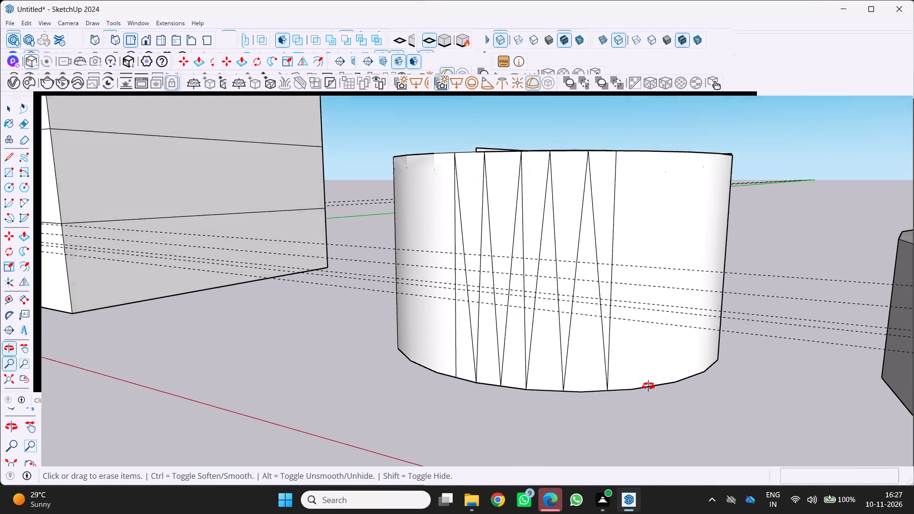
middle_click_drag(648, 386, 630, 367)
left_click(627, 376)
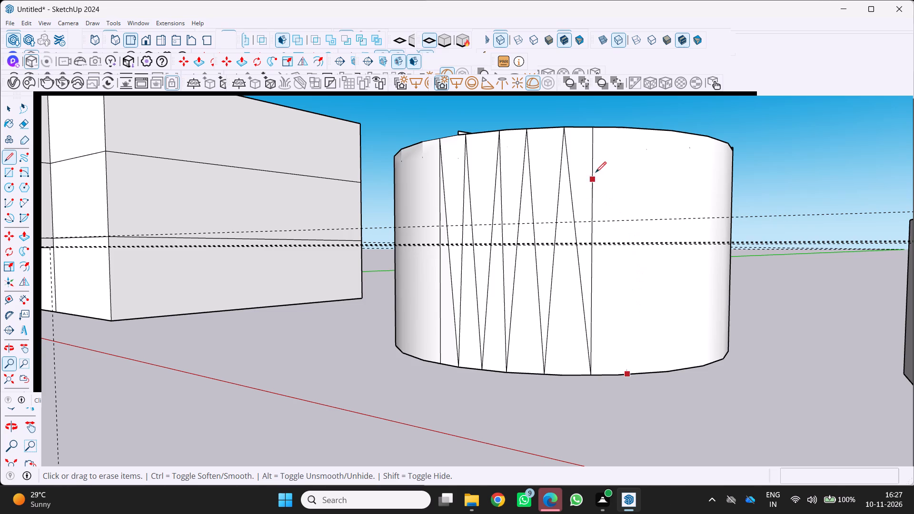
left_click(596, 127)
scroll(626, 311, "down", 1)
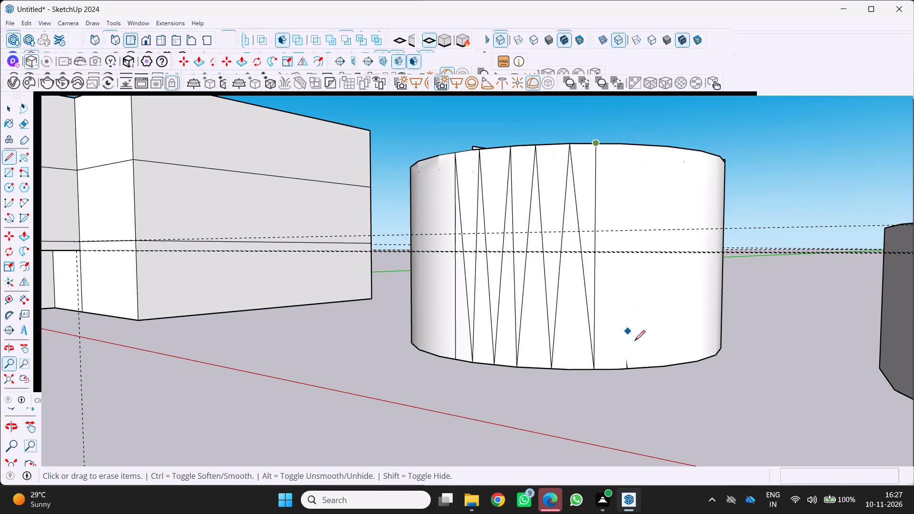
left_click(628, 368)
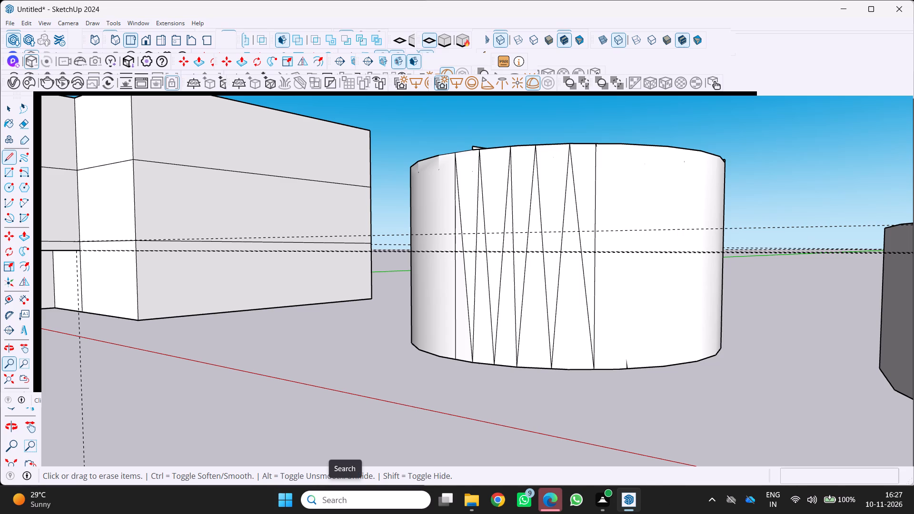
Try again to draw the slanted line from the same bottom-edge point up to the fifth V's end on the rim.
middle_click_drag(346, 490, 351, 513)
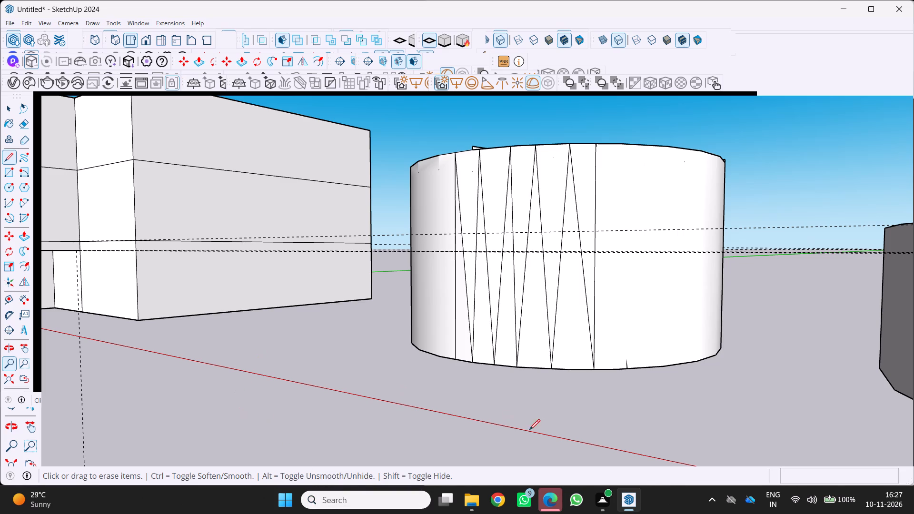
scroll(521, 452, "down", 3)
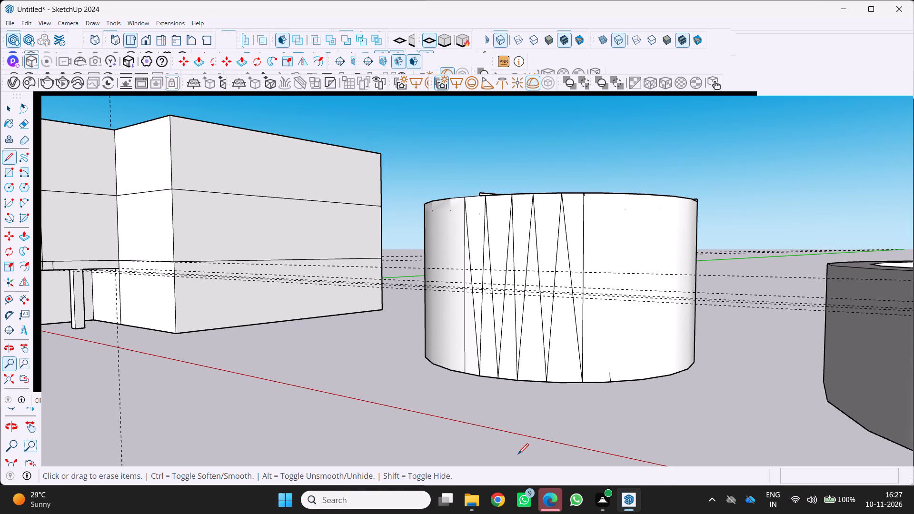
middle_click_drag(494, 447, 475, 472)
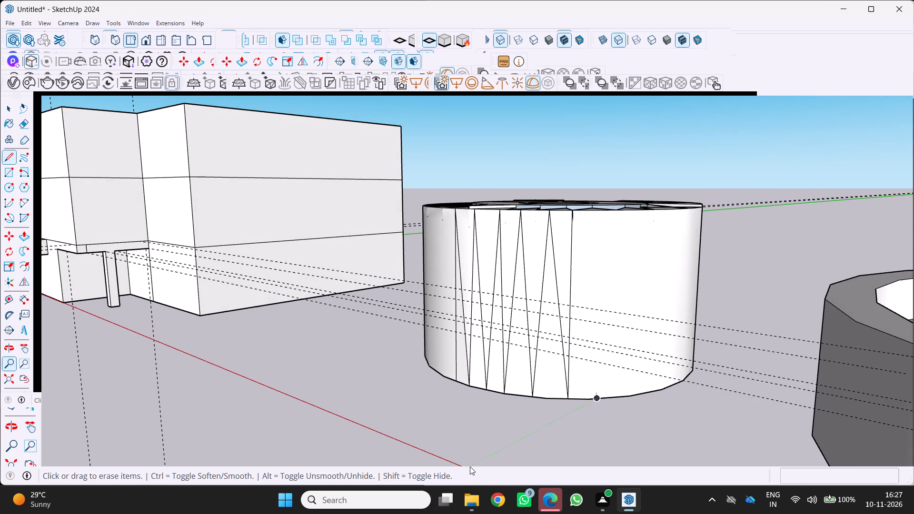
middle_click_drag(475, 469, 450, 467)
middle_click_drag(502, 447, 478, 476)
scroll(478, 476, "up", 2)
middle_click_drag(513, 428, 485, 443)
scroll(544, 420, "up", 3)
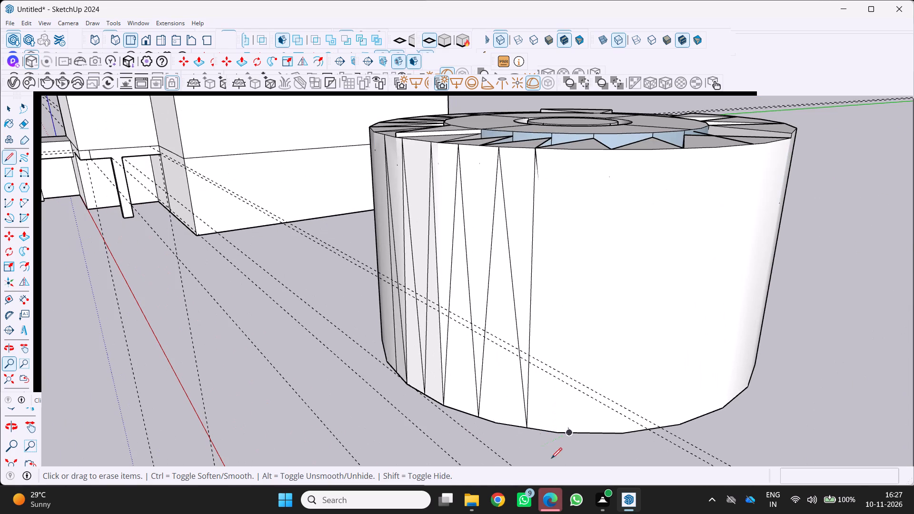
left_click(570, 435)
left_click(537, 153)
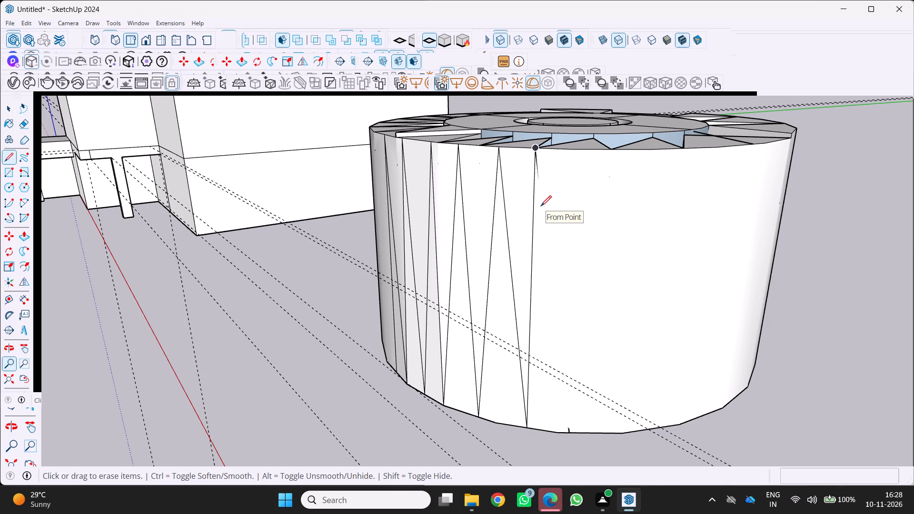
At the zigzag's starting side, draw a slanted line from the first vertical line's bottom end up to the cylinder's rim.
middle_click_drag(540, 206, 518, 226)
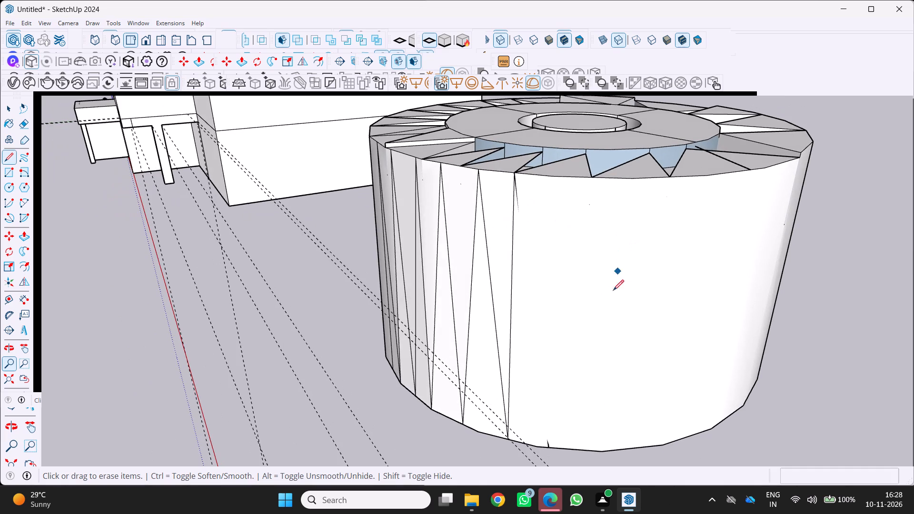
scroll(589, 300, "down", 6)
middle_click_drag(533, 299, 752, 295)
scroll(583, 263, "up", 3)
middle_click_drag(550, 264, 667, 254)
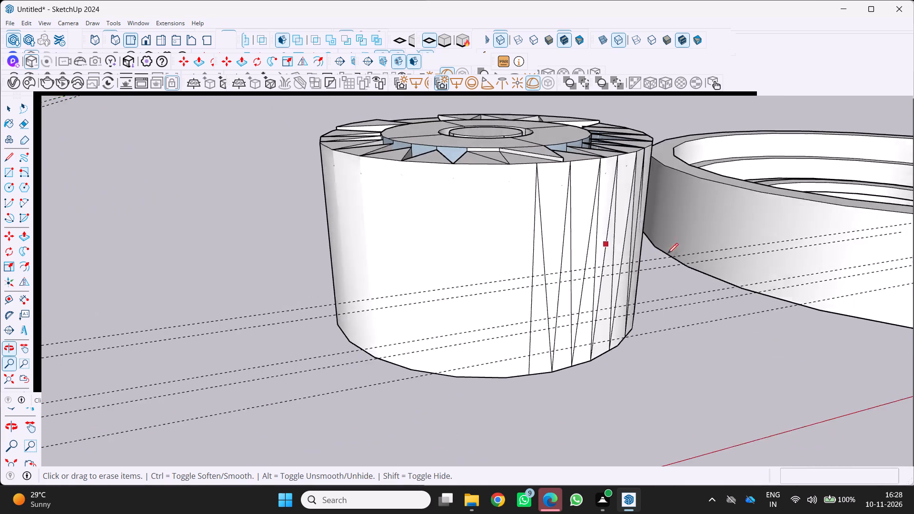
middle_click_drag(667, 254, 666, 254)
scroll(509, 442, "up", 3)
left_click(535, 357)
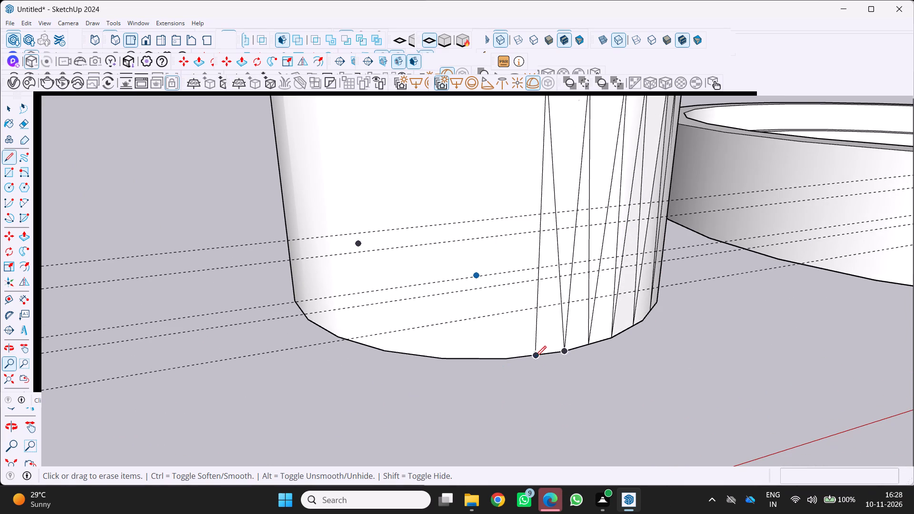
scroll(467, 326, "down", 5)
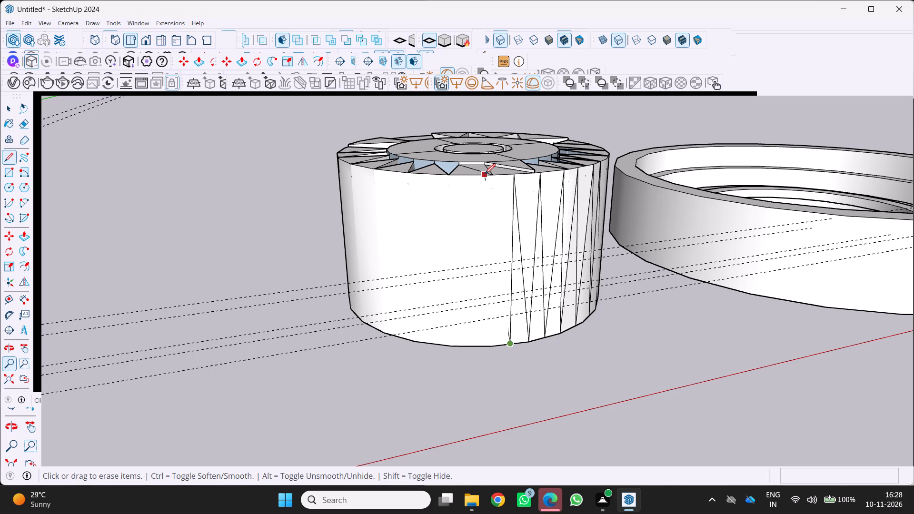
scroll(502, 186, "up", 1)
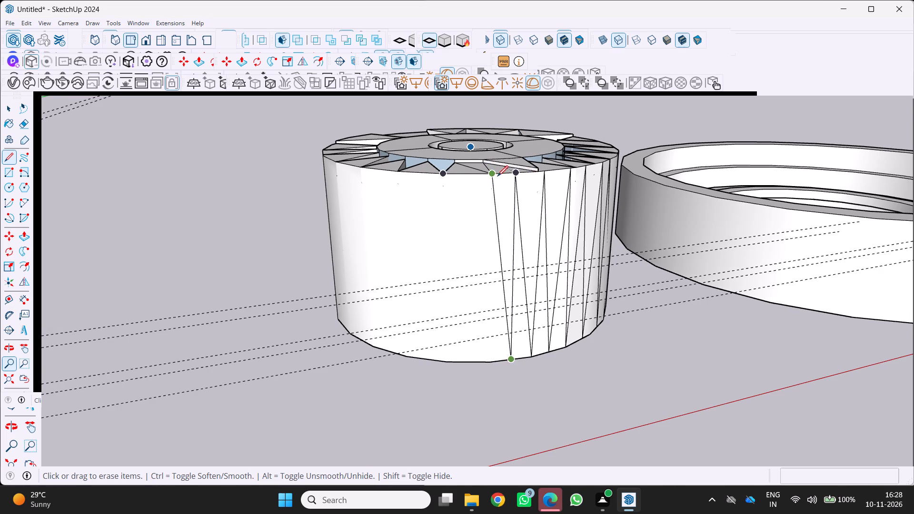
left_click(493, 177)
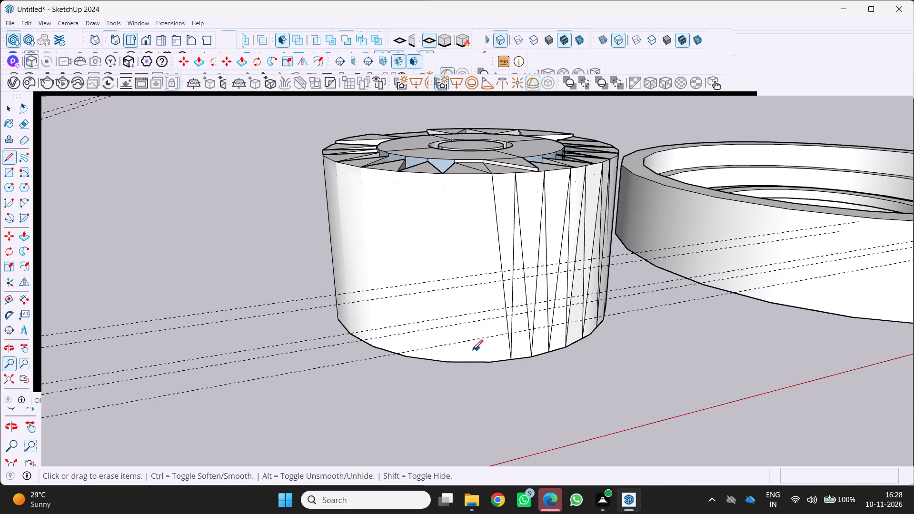
Draw the next V on the cylinder wall, from the zigzag's last rim point to the bottom edge and up to the adjacent triangle tip.
scroll(472, 351, "up", 4)
left_click(477, 364)
left_click(475, 370)
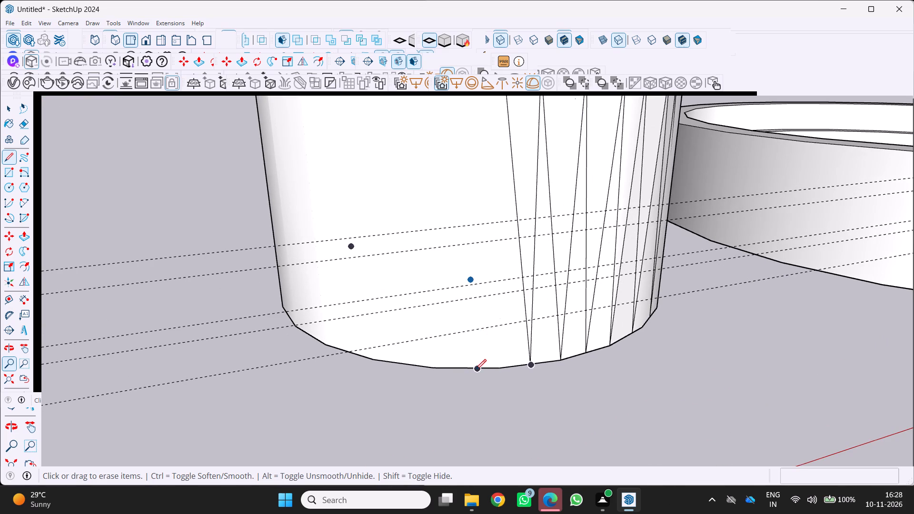
scroll(489, 282, "down", 4)
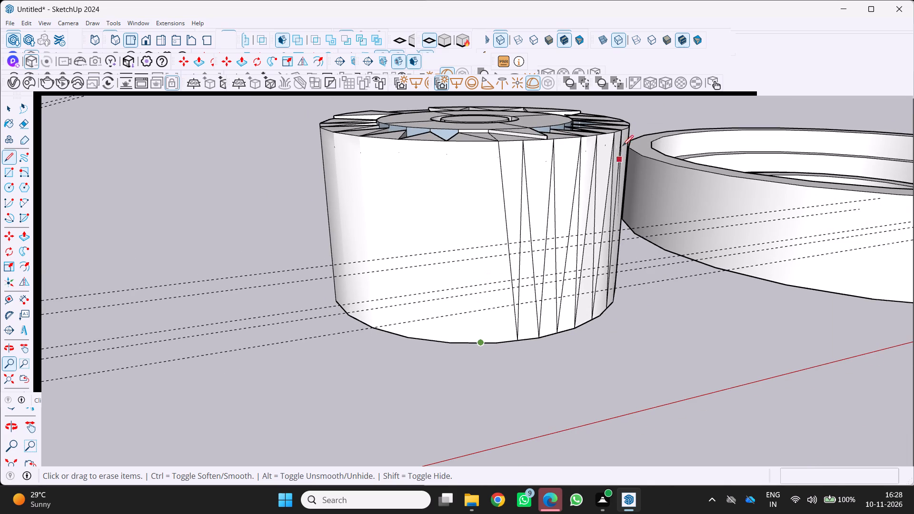
scroll(488, 141, "up", 3)
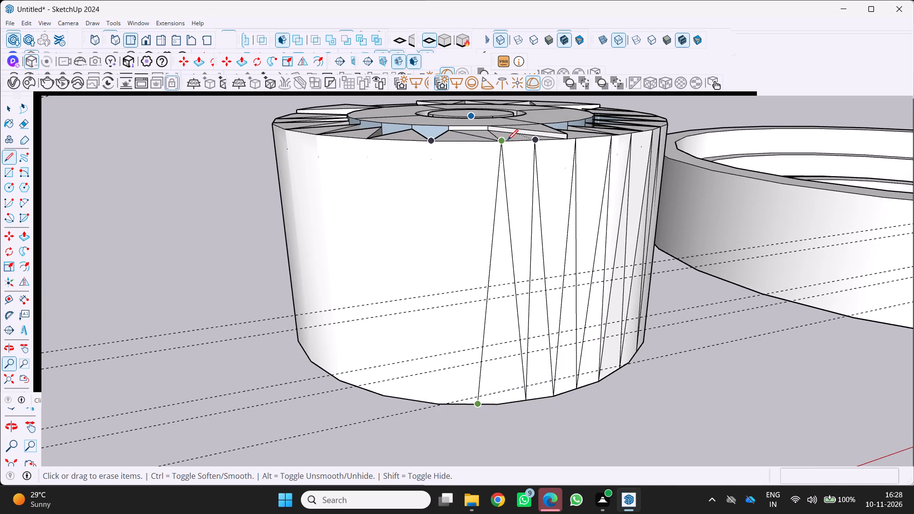
left_click(507, 140)
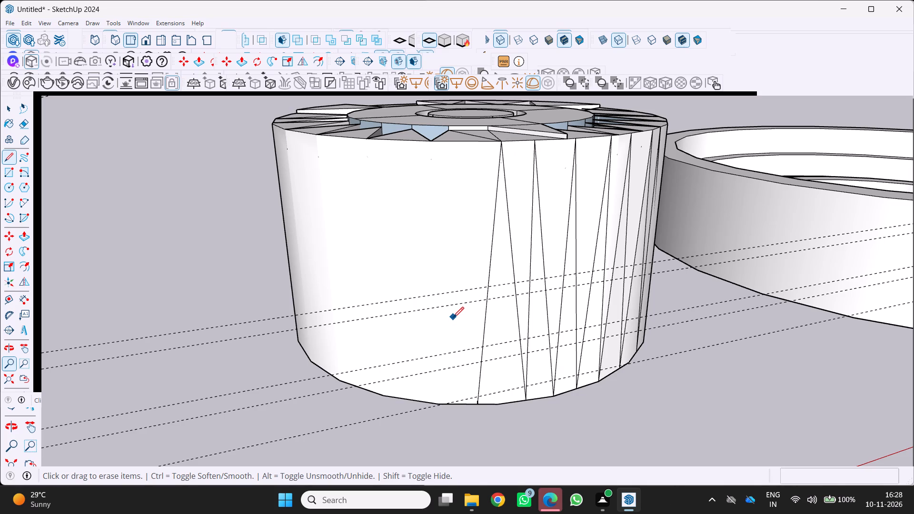
scroll(497, 392, "up", 2)
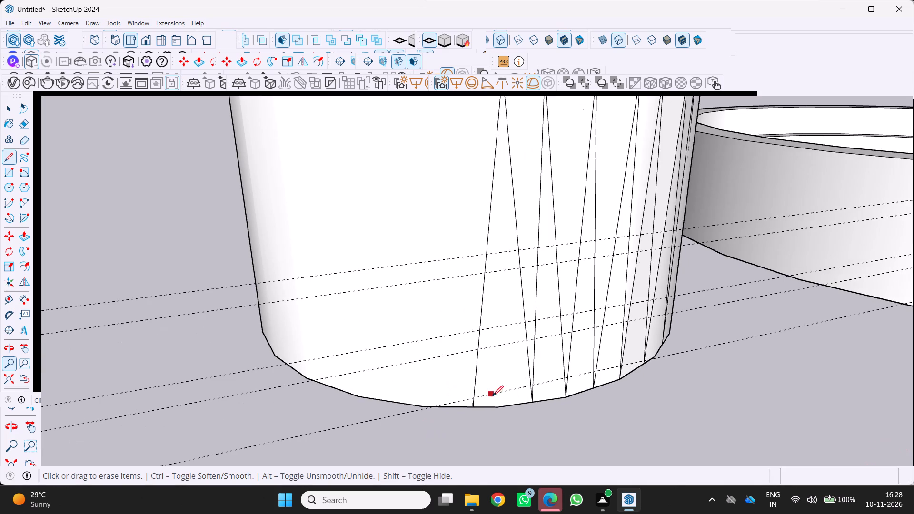
left_click(475, 407)
scroll(464, 404, "down", 4)
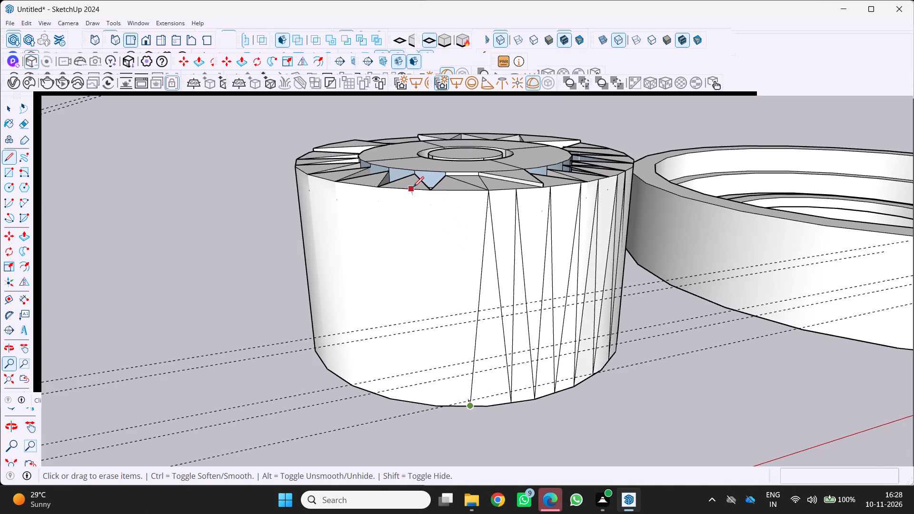
left_click(432, 192)
Continue the zigzag with another V, from its new rim end down to the bottom edge and back up to the next rim triangle tip.
scroll(465, 223, "down", 2)
middle_click_drag(447, 249, 535, 227)
scroll(477, 363, "up", 2)
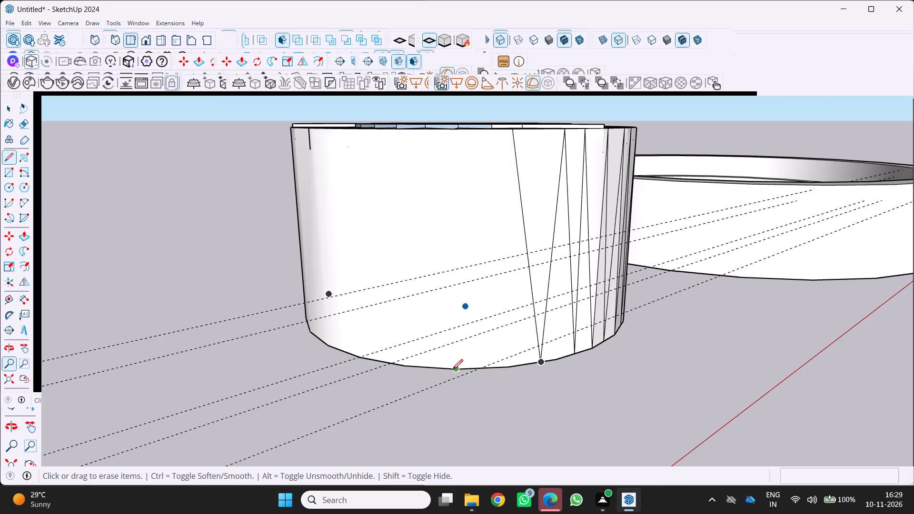
middle_click_drag(453, 376, 449, 422)
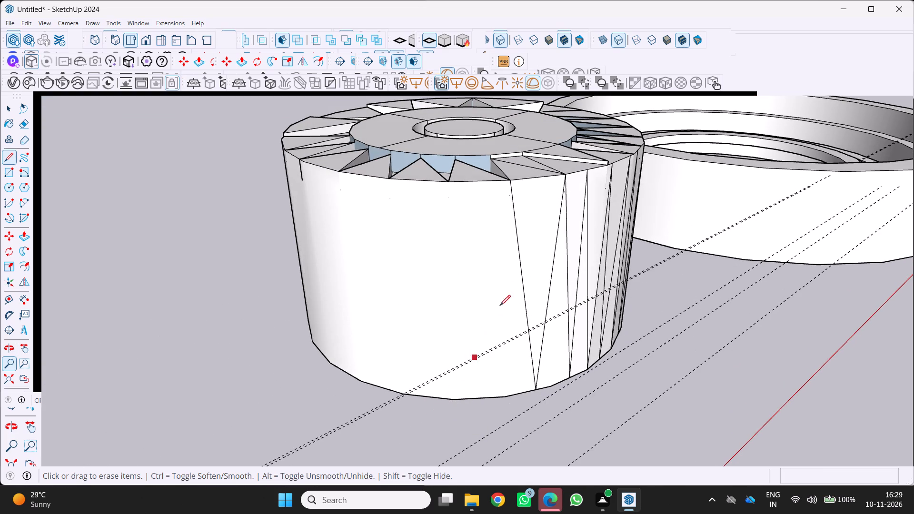
scroll(514, 224, "up", 2)
left_click(509, 174)
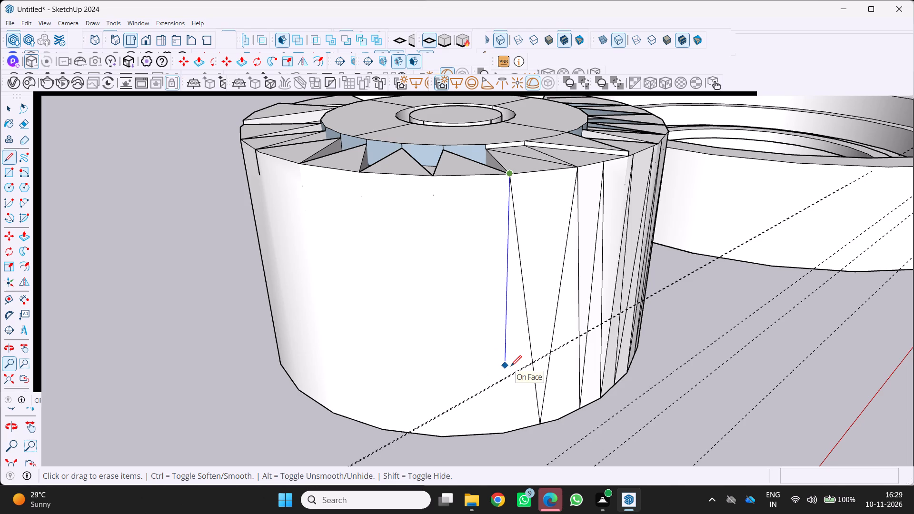
middle_click_drag(546, 253, 506, 189)
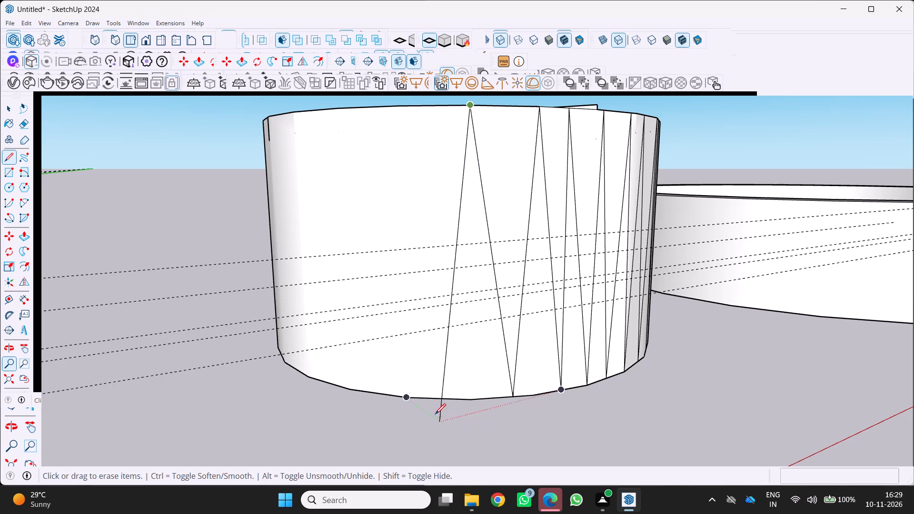
scroll(474, 420, "up", 1)
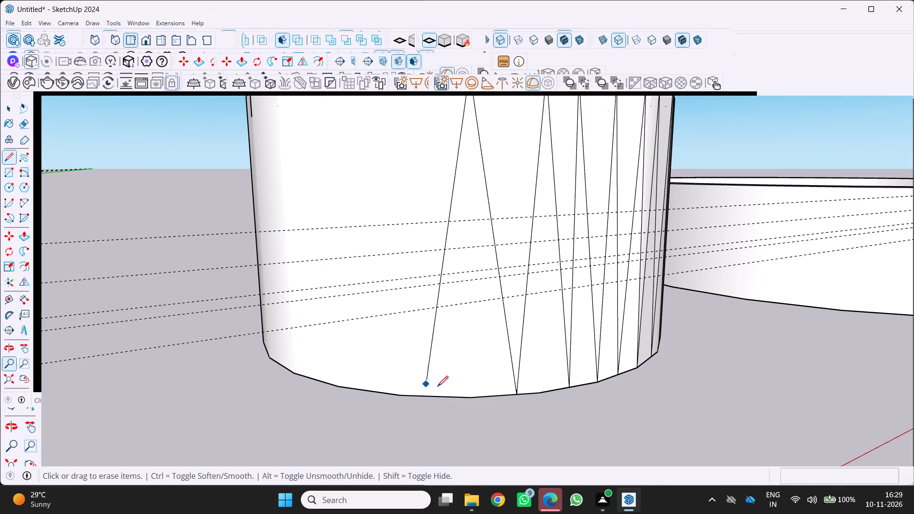
left_click(462, 400)
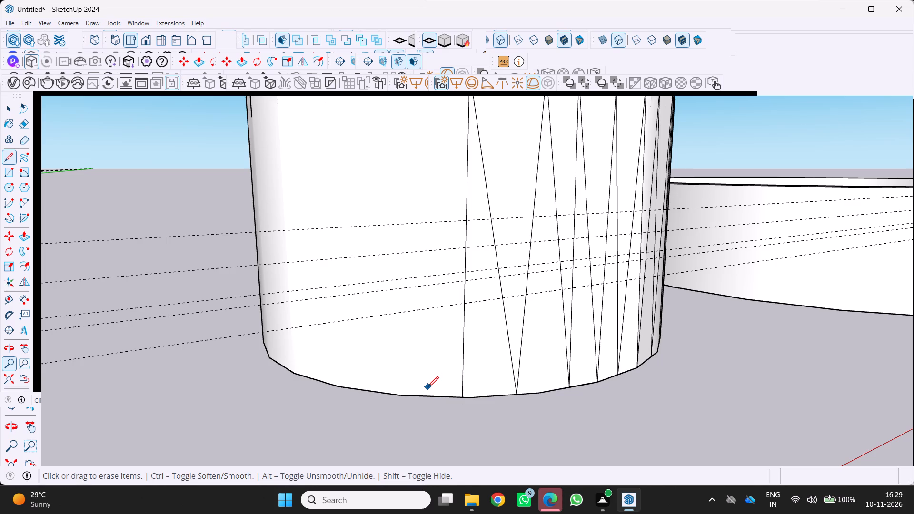
middle_click_drag(442, 405, 484, 451)
scroll(475, 450, "down", 1)
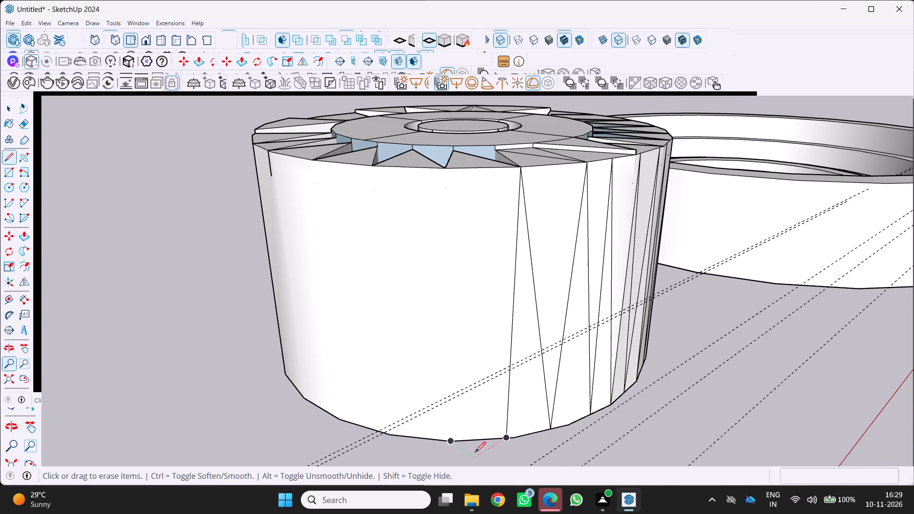
scroll(465, 448, "down", 2)
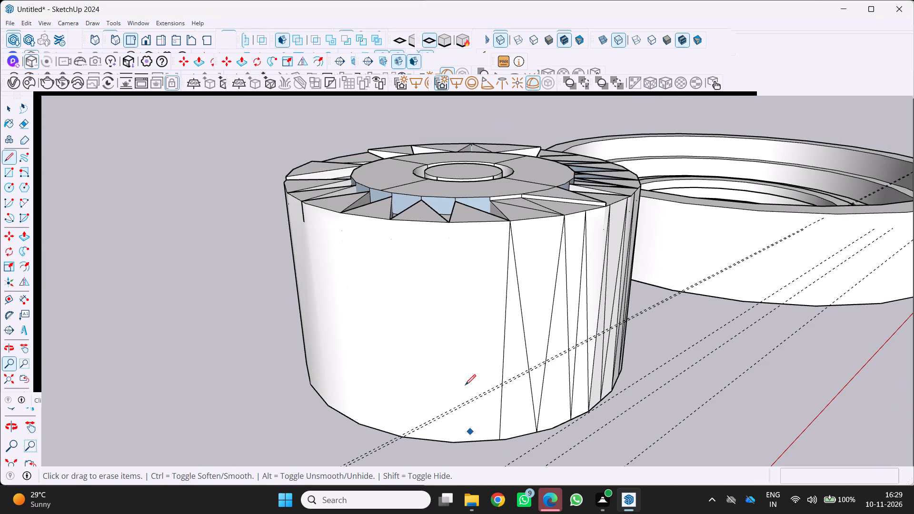
left_click(454, 225)
scroll(489, 417, "up", 2)
left_click(504, 445)
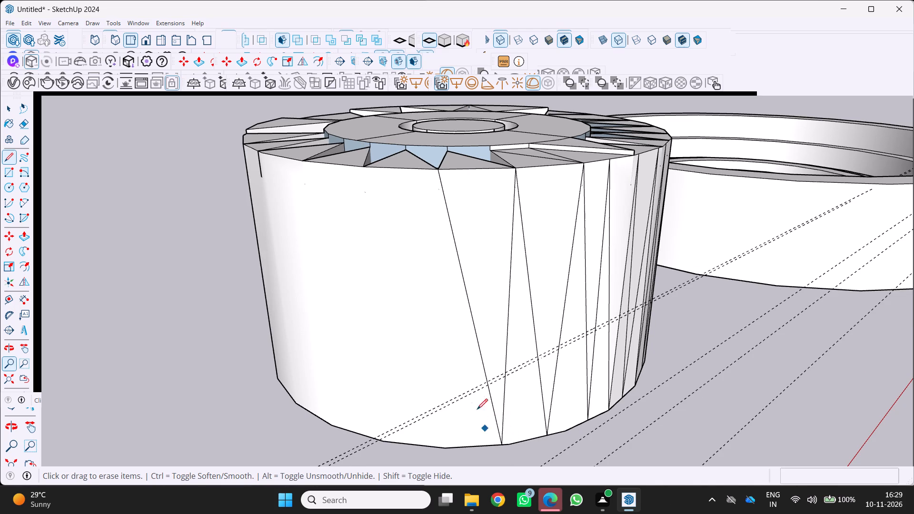
Draw a slanted line from the latest V's rim end down to a new point on the cylinder's bottom edge.
scroll(467, 397, "down", 2)
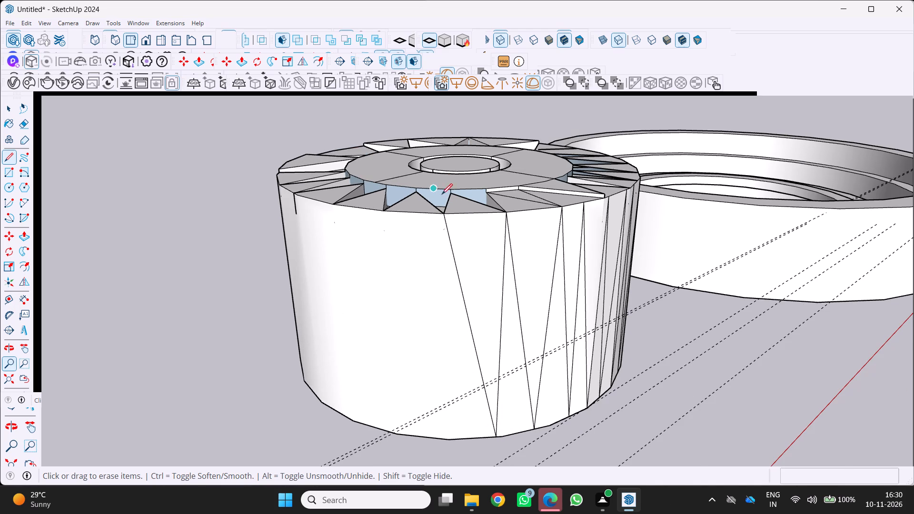
left_click(447, 216)
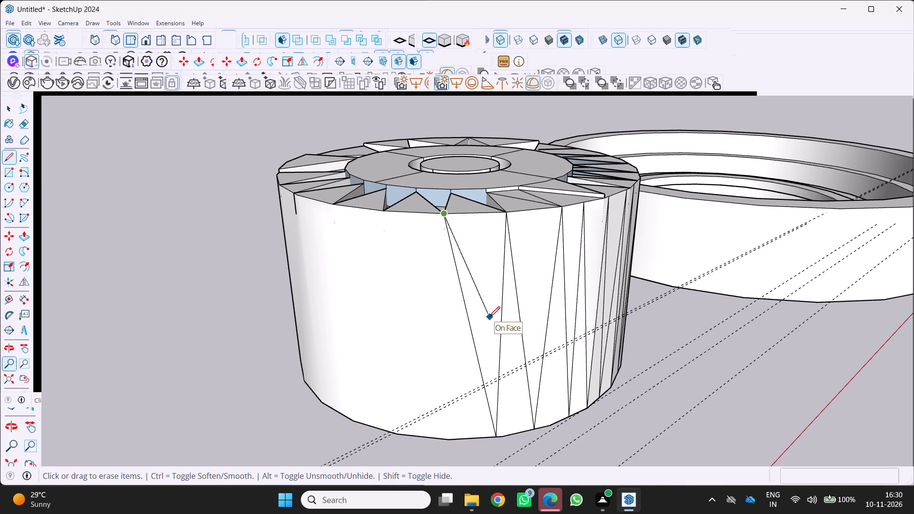
scroll(378, 376, "down", 2)
middle_click_drag(379, 378, 464, 267)
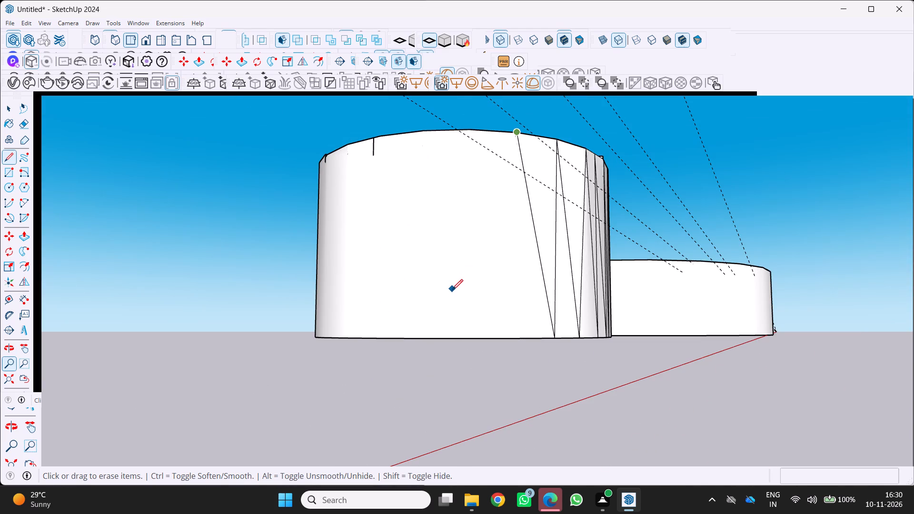
middle_click_drag(458, 296, 461, 313)
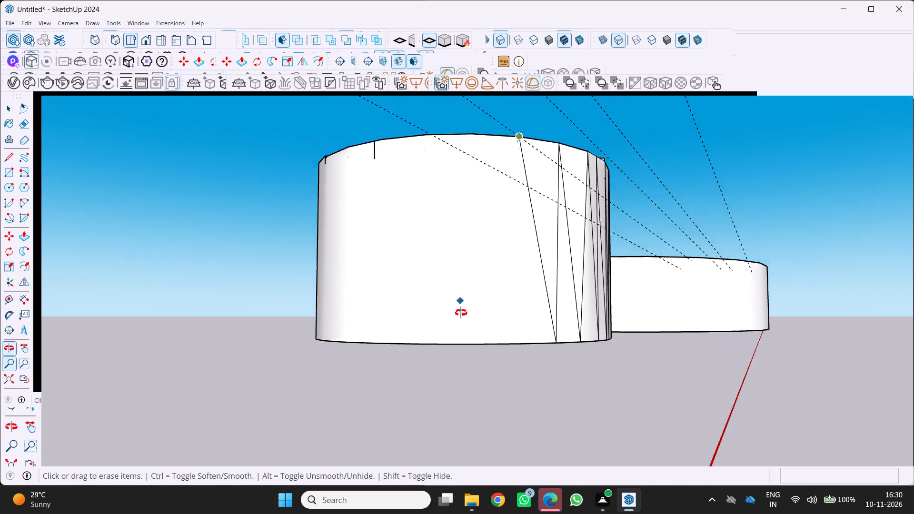
middle_click_drag(461, 313, 469, 332)
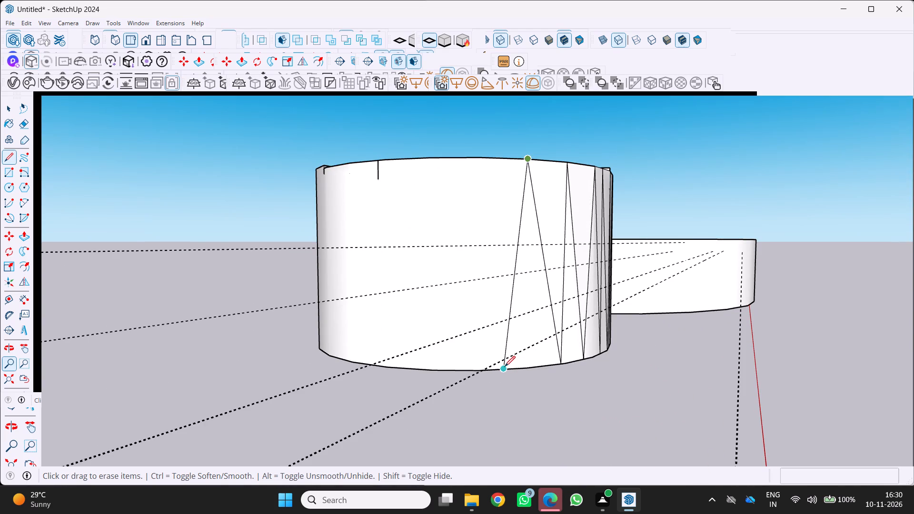
left_click(505, 366)
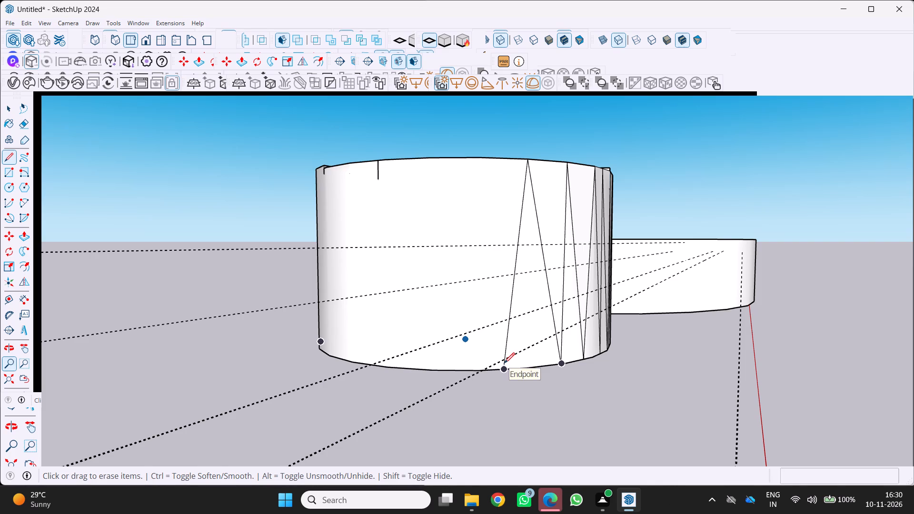
Draw a line from that new bottom-edge point up to the next triangle tip on the rim, completing the V.
scroll(476, 279, "down", 2)
middle_click_drag(479, 288, 496, 325)
scroll(494, 321, "down", 1)
scroll(491, 261, "down", 5)
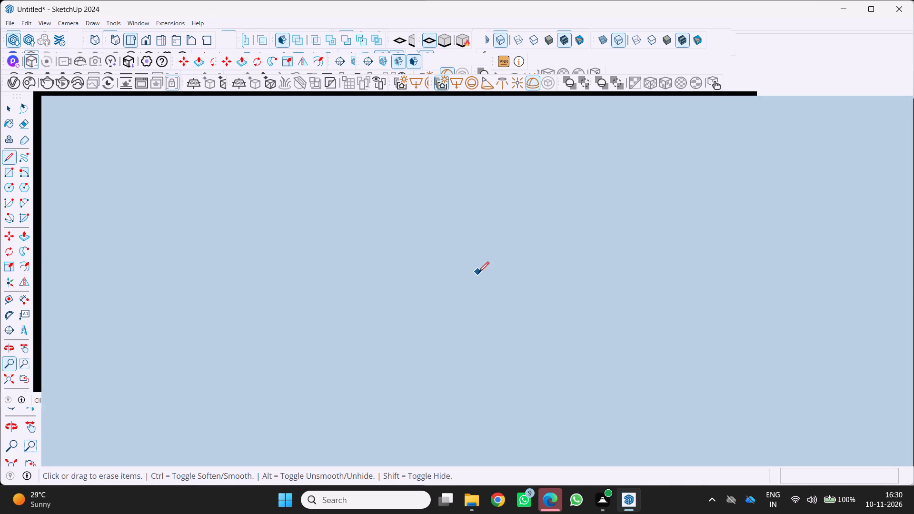
middle_click_drag(476, 279, 374, 282)
scroll(379, 302, "down", 20)
scroll(379, 302, "down", 4)
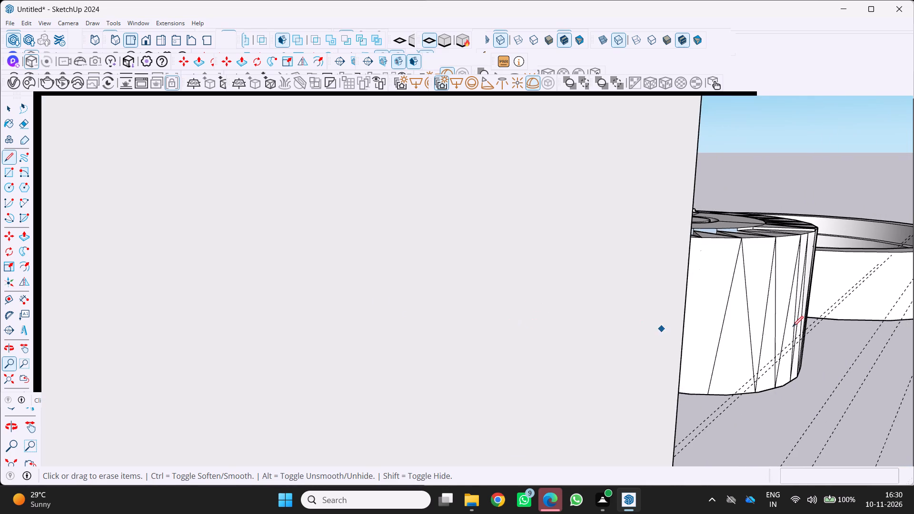
scroll(753, 330, "up", 3)
middle_click_drag(734, 333, 720, 326)
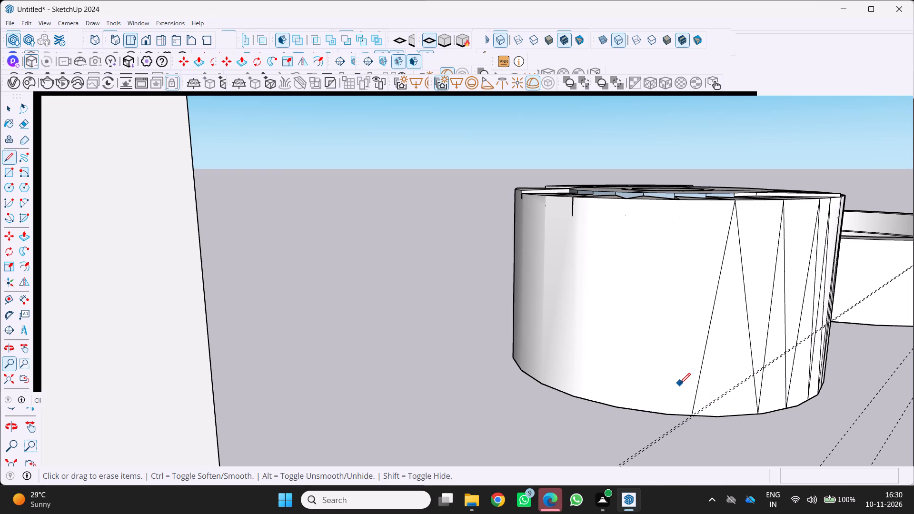
middle_click_drag(675, 396, 643, 401)
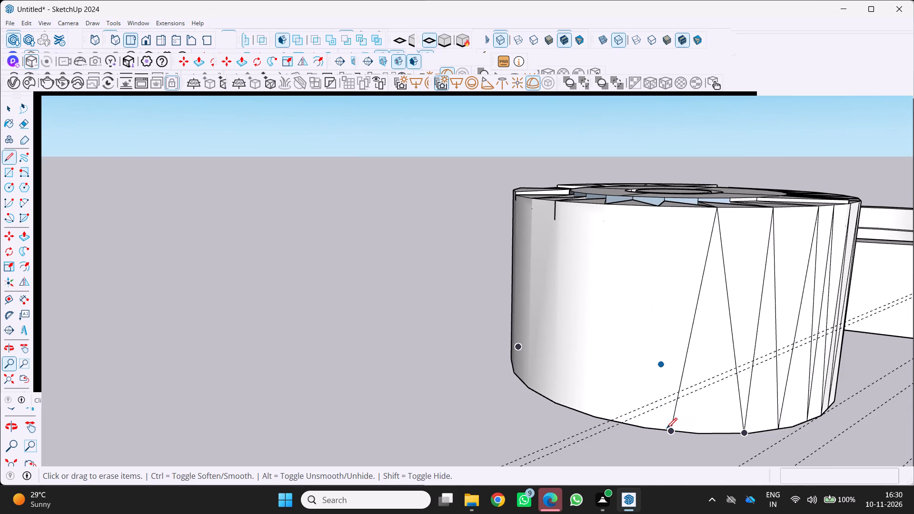
left_click(669, 431)
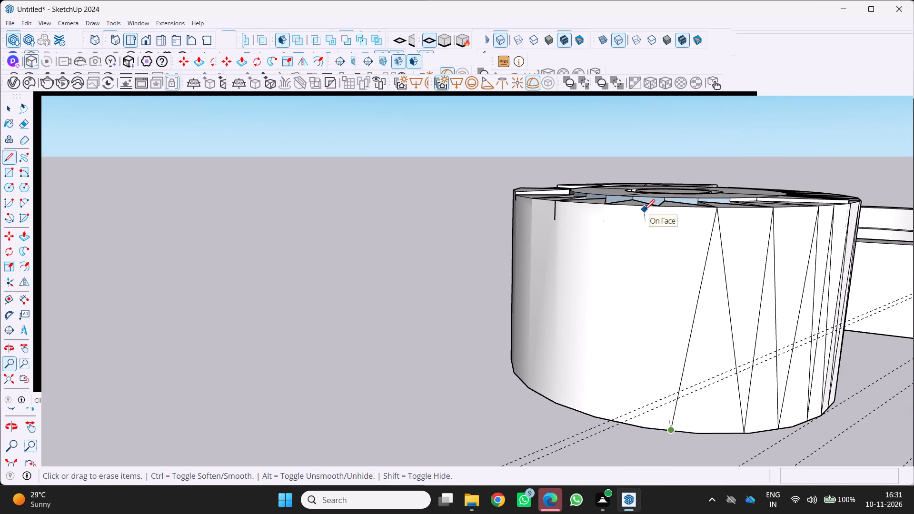
scroll(642, 219, "down", 3)
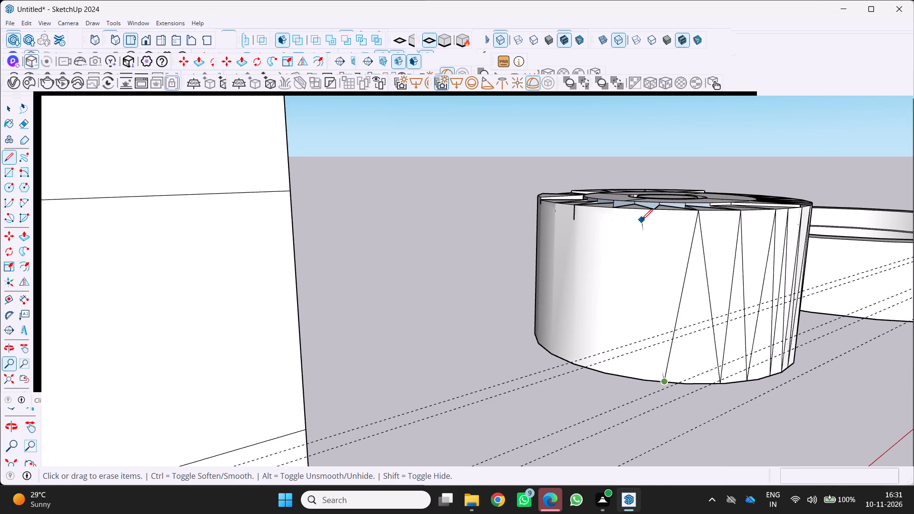
scroll(643, 220, "down", 2)
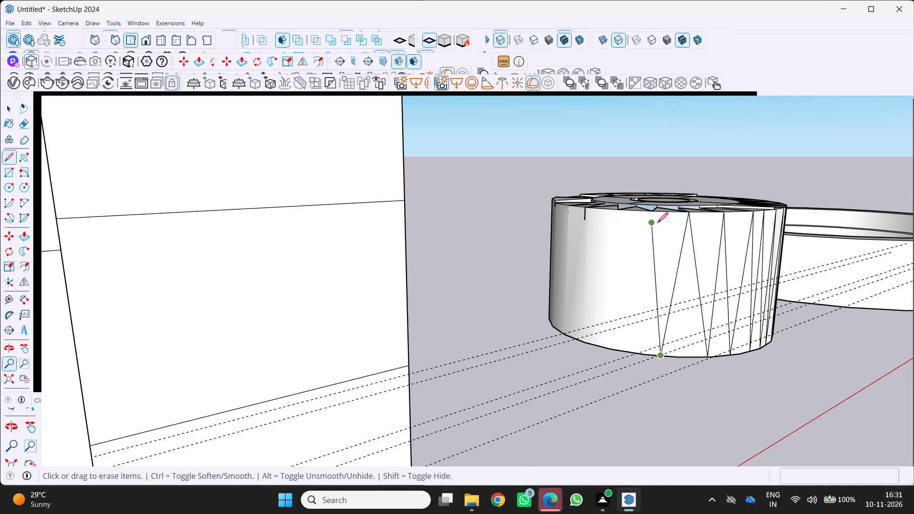
left_click(649, 215)
Draw a slanted line from the cylinder's bottom edge, just beyond the latest V, up to that V's rim end.
middle_click_drag(615, 314, 674, 296)
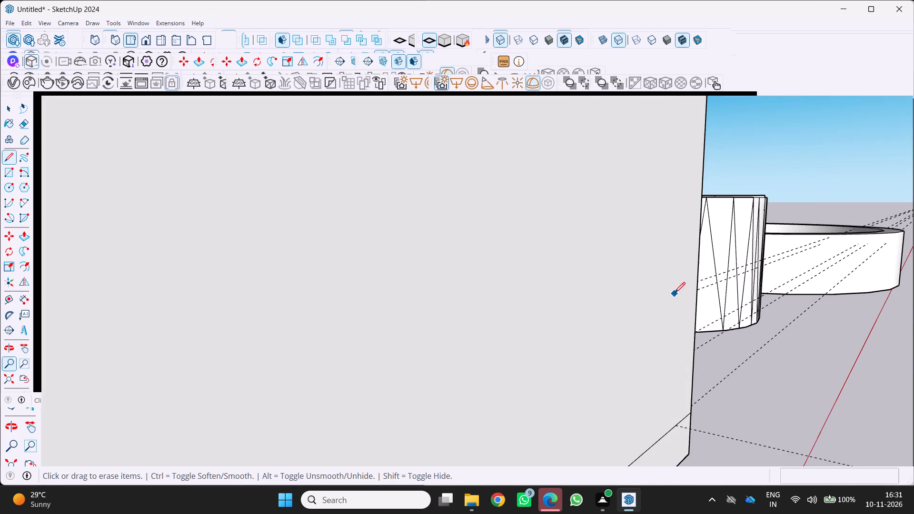
middle_click_drag(660, 315, 556, 310)
scroll(556, 310, "up", 1)
scroll(910, 340, "down", 5)
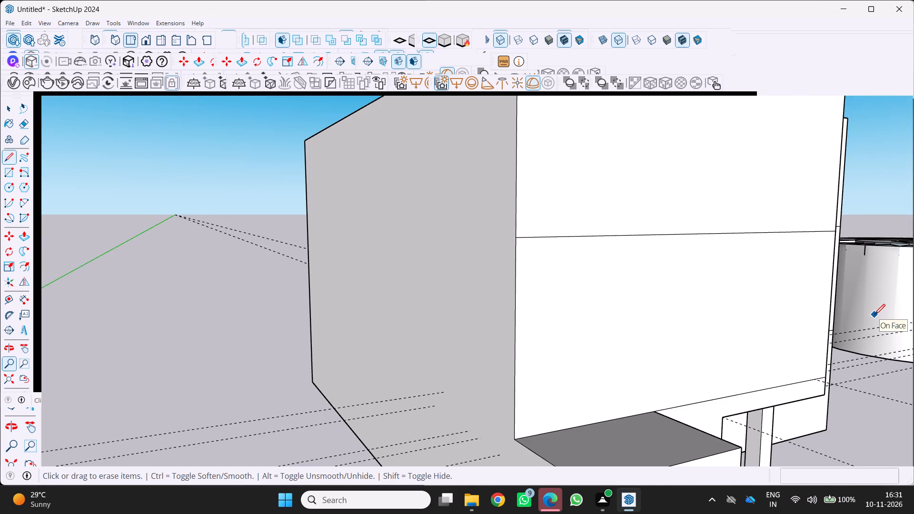
middle_click_drag(875, 311, 693, 303, "shift")
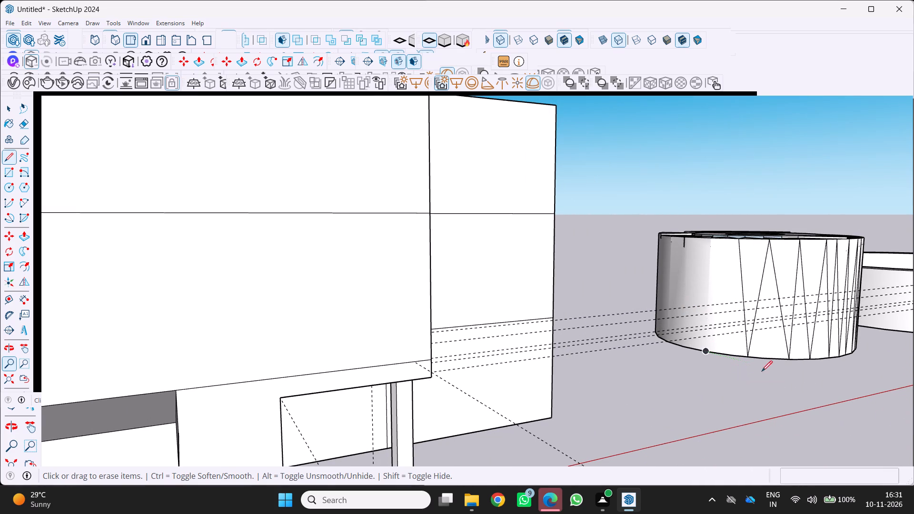
scroll(779, 360, "up", 1)
left_click_drag(712, 354, 718, 347)
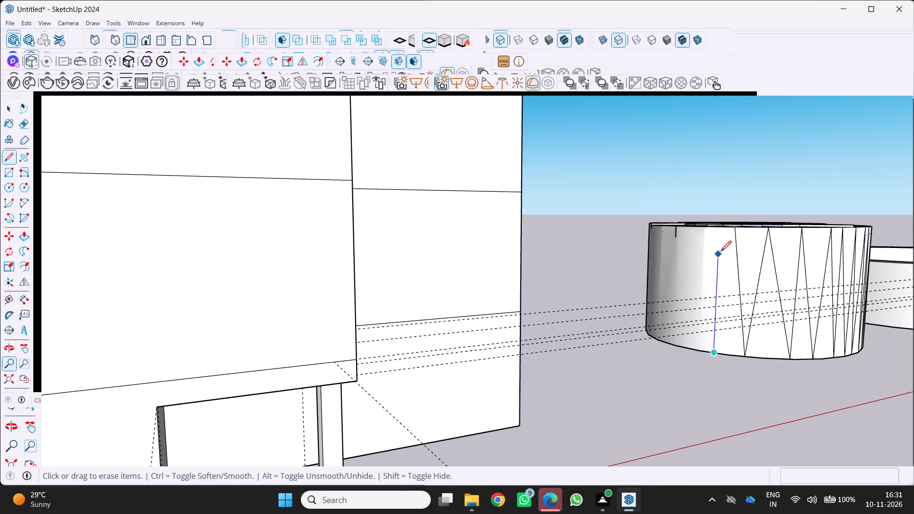
left_click(734, 227)
Draw a line from the latest bottom-edge point up to the next point on the cylinder's rim, completing the V.
scroll(696, 327, "down", 1)
middle_click_drag(696, 327, 715, 330)
scroll(719, 344, "up", 3)
left_click(705, 349)
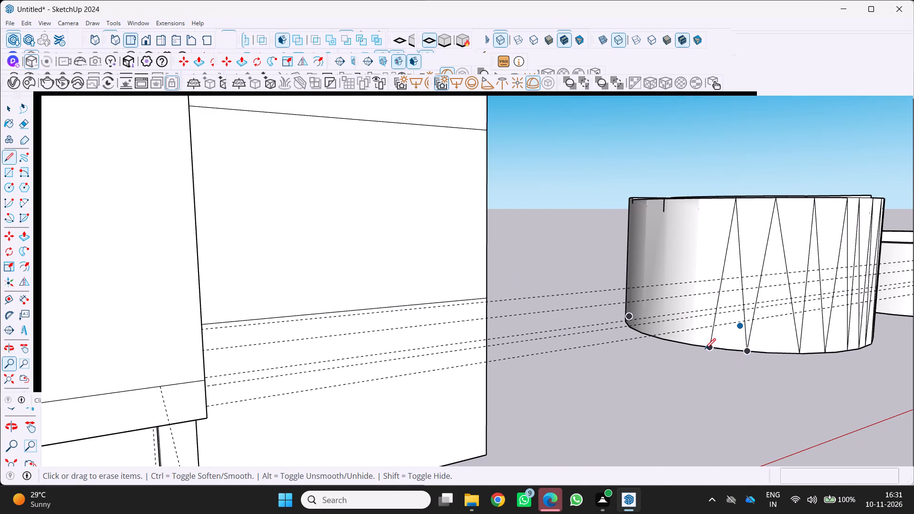
left_click(697, 200)
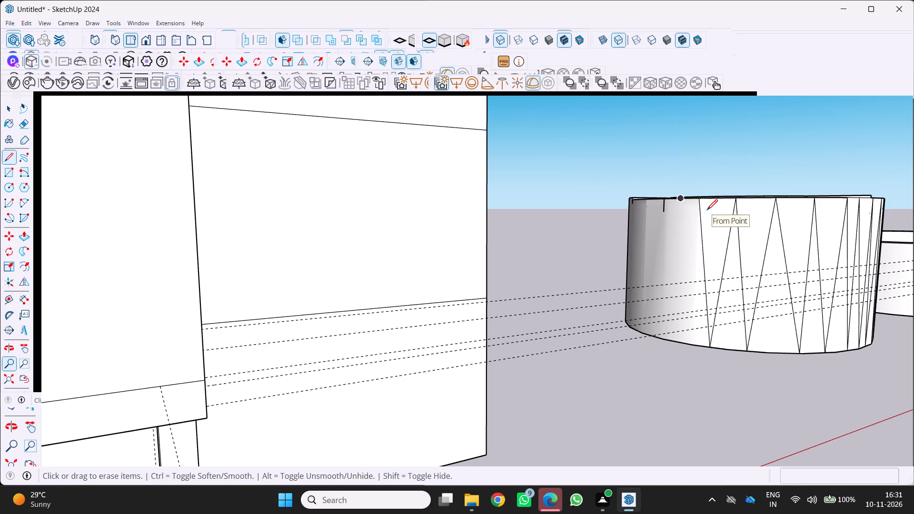
Draw a slanted line from the latest V's rim end down to a new point on the cylinder's bottom edge.
middle_click_drag(694, 207, 696, 219)
scroll(696, 219, "up", 1)
scroll(730, 200, "up", 1)
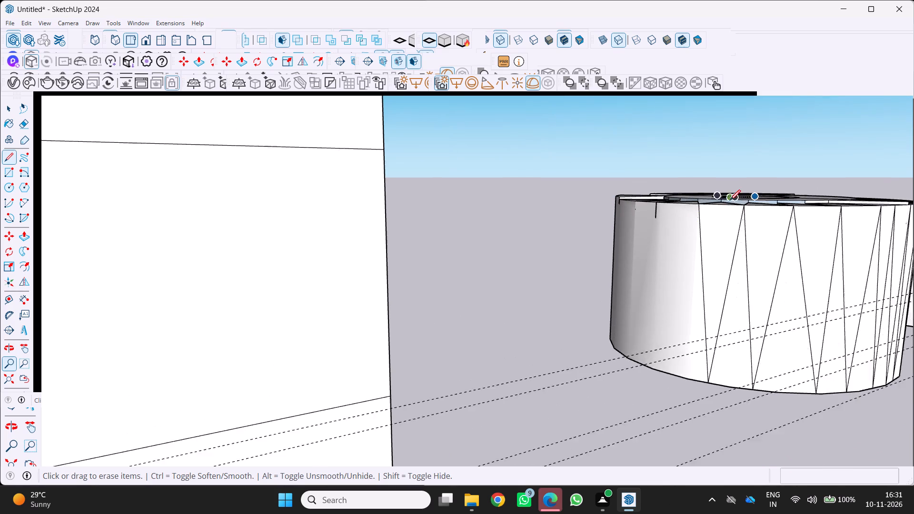
scroll(730, 200, "up", 1)
left_click(697, 208)
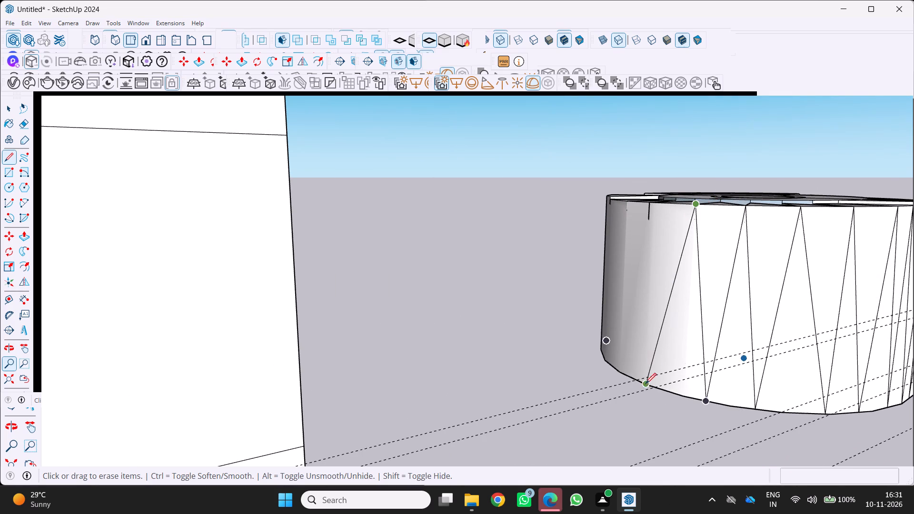
left_click(644, 386)
Draw a line from the new bottom-edge point up to the next triangle tip on the rim, completing the V.
middle_click_drag(646, 376, 715, 402)
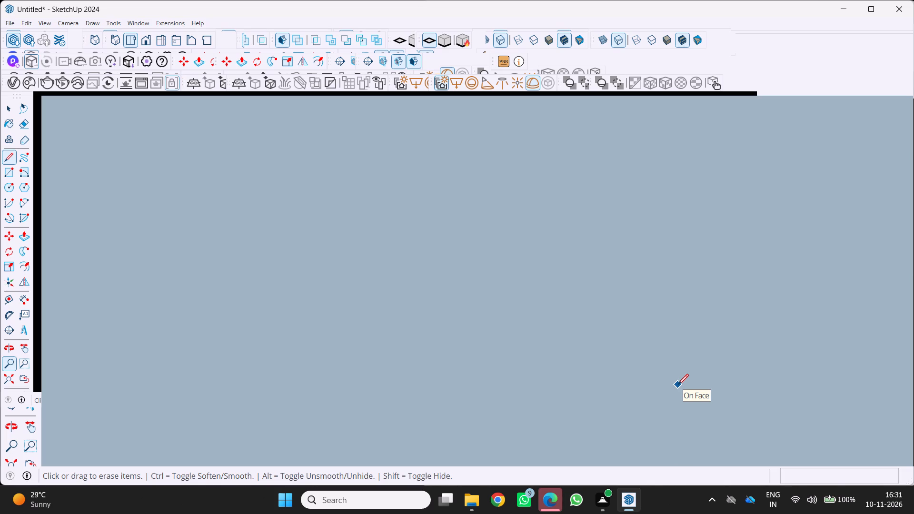
scroll(667, 390, "down", 2)
scroll(658, 394, "down", 20)
scroll(658, 394, "down", 1)
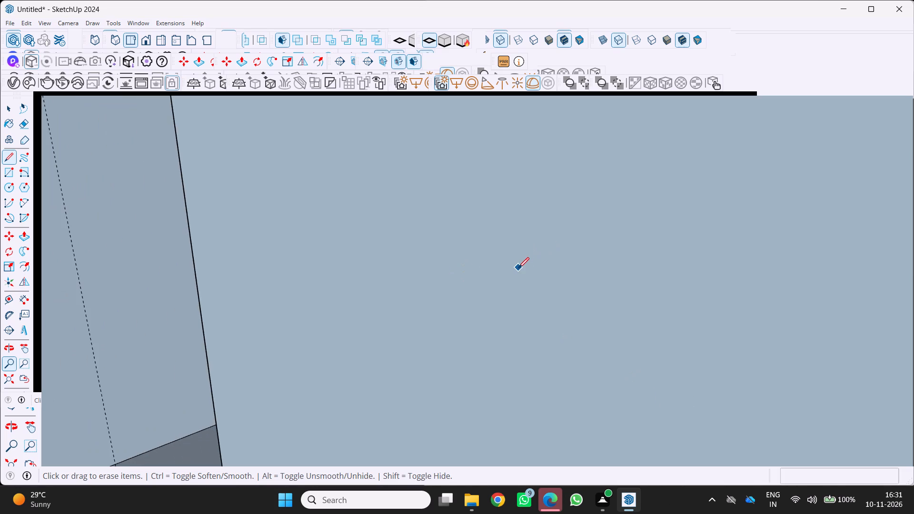
scroll(518, 268, "down", 20)
scroll(518, 268, "down", 18)
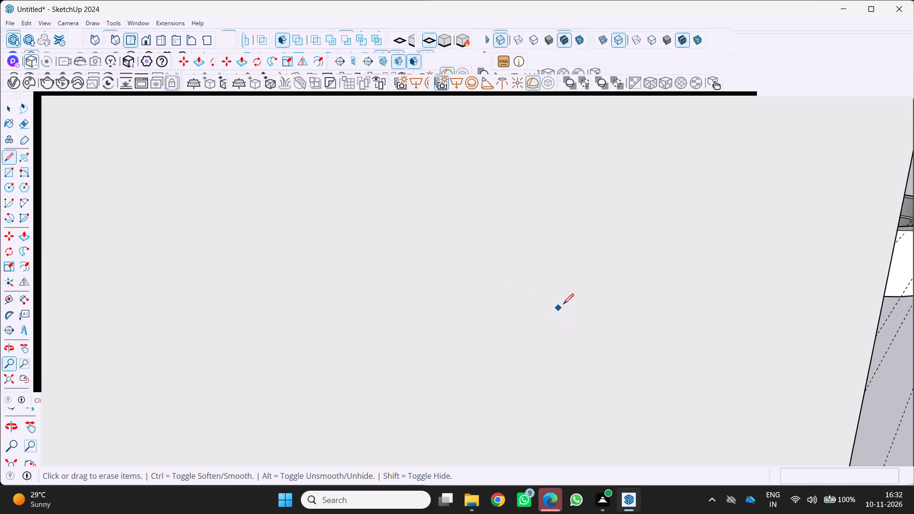
scroll(563, 304, "down", 18)
scroll(606, 319, "down", 5)
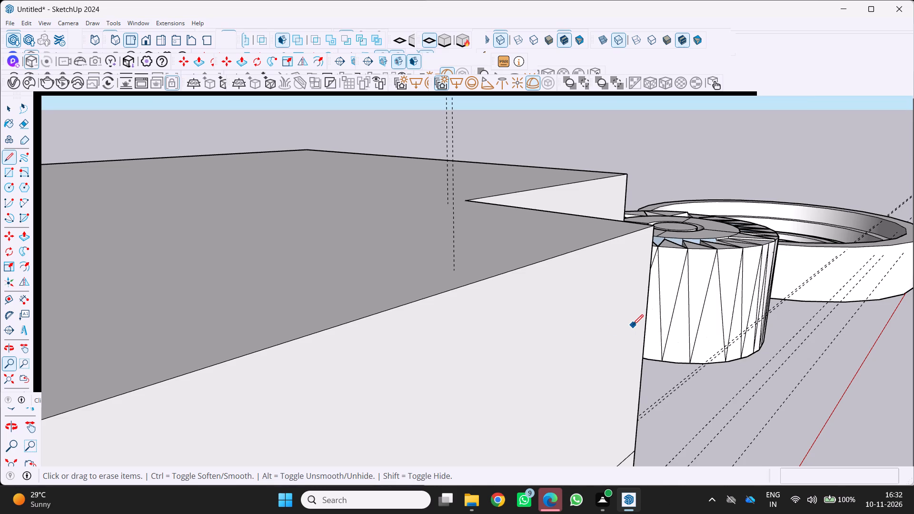
scroll(635, 325, "down", 1)
middle_click_drag(636, 325, 594, 336)
scroll(586, 330, "down", 1)
middle_click_drag(586, 330, 551, 353)
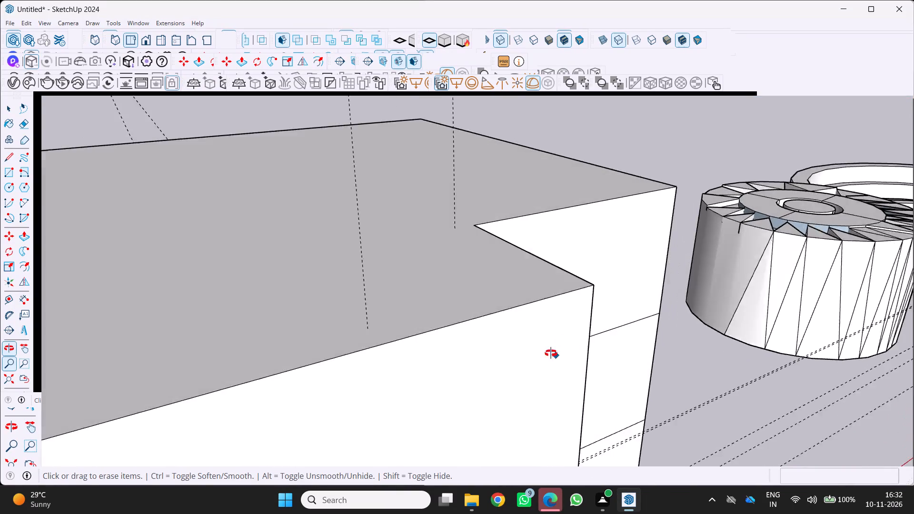
middle_click_drag(551, 353, 523, 371)
scroll(586, 340, "down", 5)
scroll(761, 293, "up", 3)
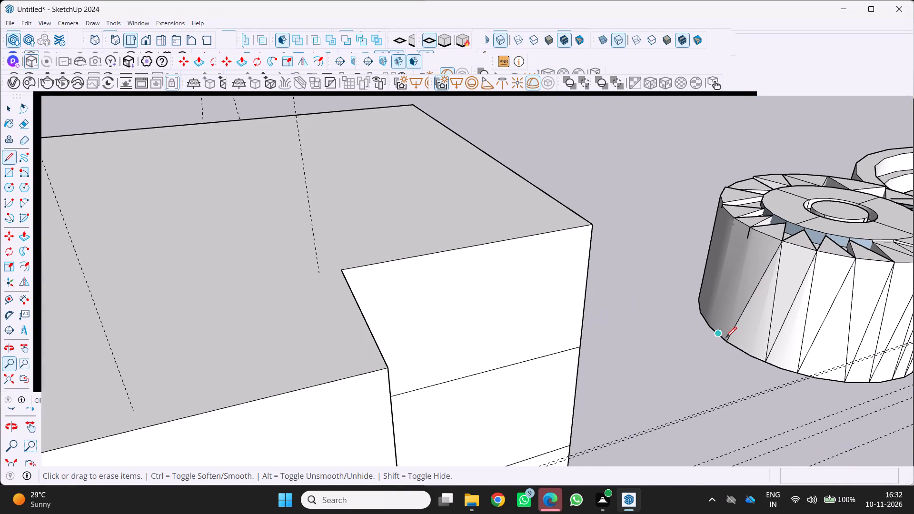
left_click(726, 340)
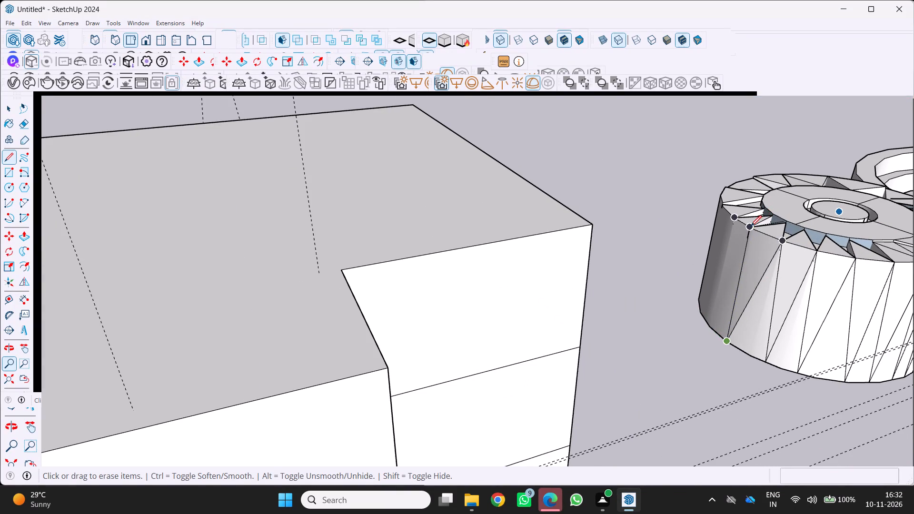
left_click(751, 226)
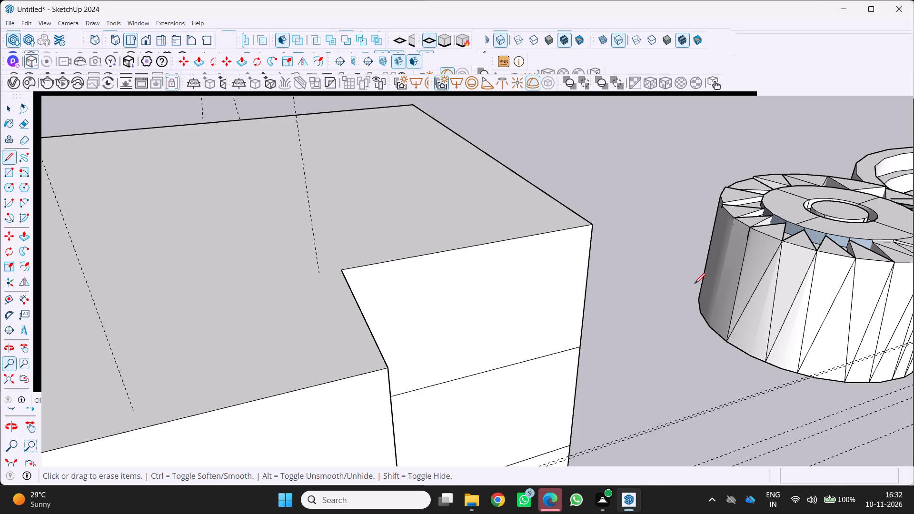
Draw a slanted line from that rim triangle tip down to the next corner on the cylinder's bottom edge.
scroll(695, 284, "up", 2)
middle_click_drag(699, 283, 715, 300)
scroll(734, 232, "up", 3)
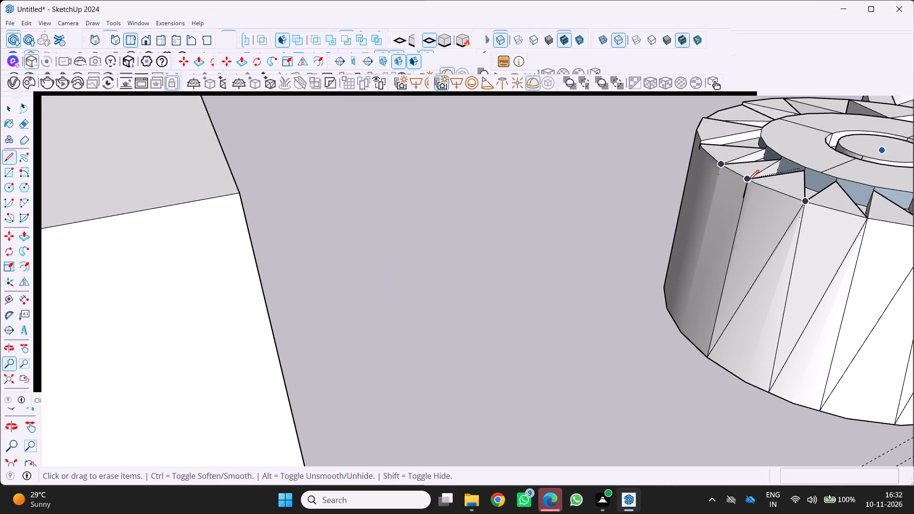
left_click(748, 180)
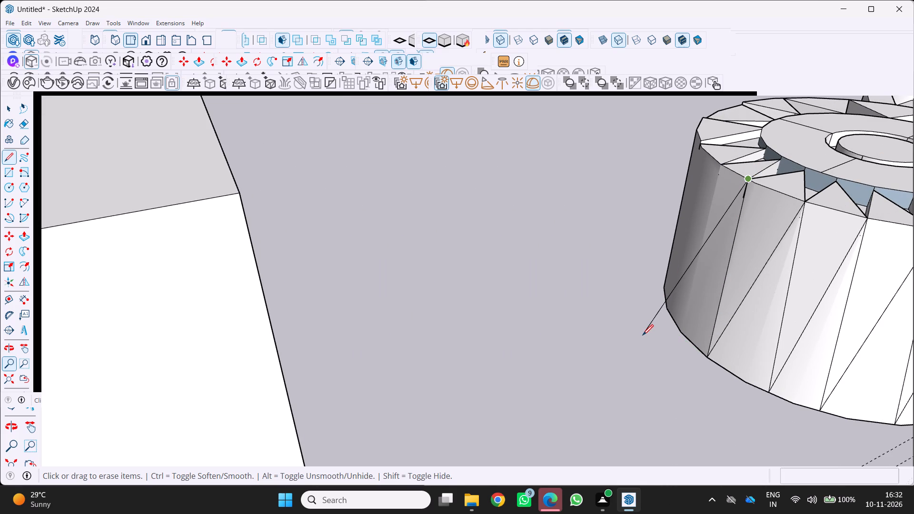
scroll(638, 349, "down", 1)
scroll(648, 344, "up", 3)
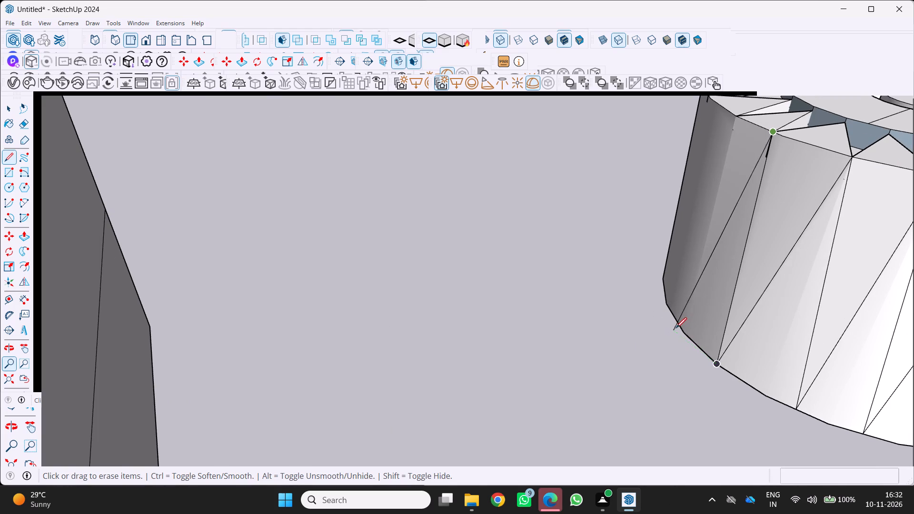
left_click(678, 328)
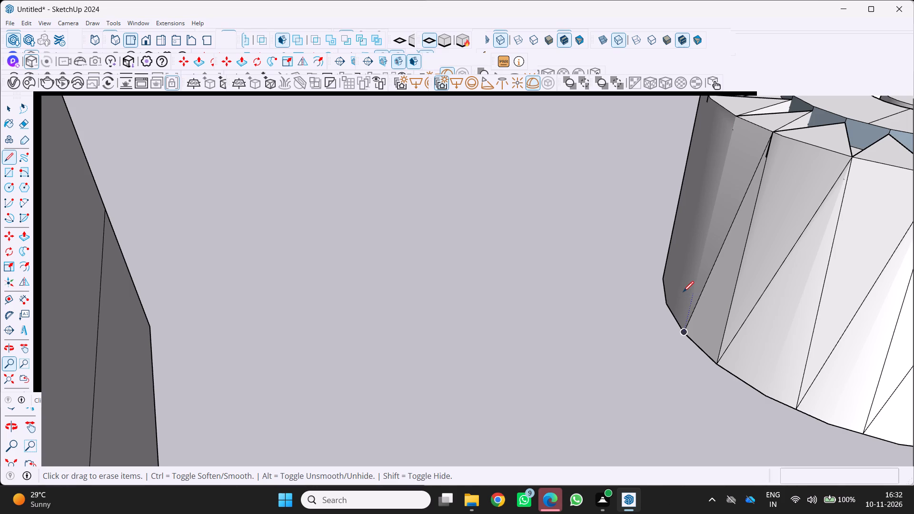
Draw a line from that bottom-edge corner up to the next triangle tip on the cylinder's rim.
middle_click_drag(678, 297, 678, 316)
scroll(679, 317, "up", 2)
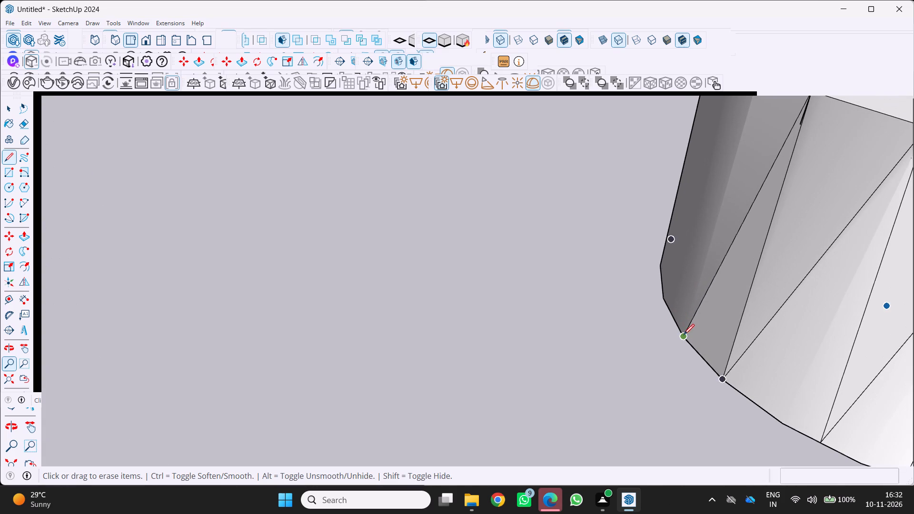
left_click(684, 335)
scroll(680, 321, "down", 6)
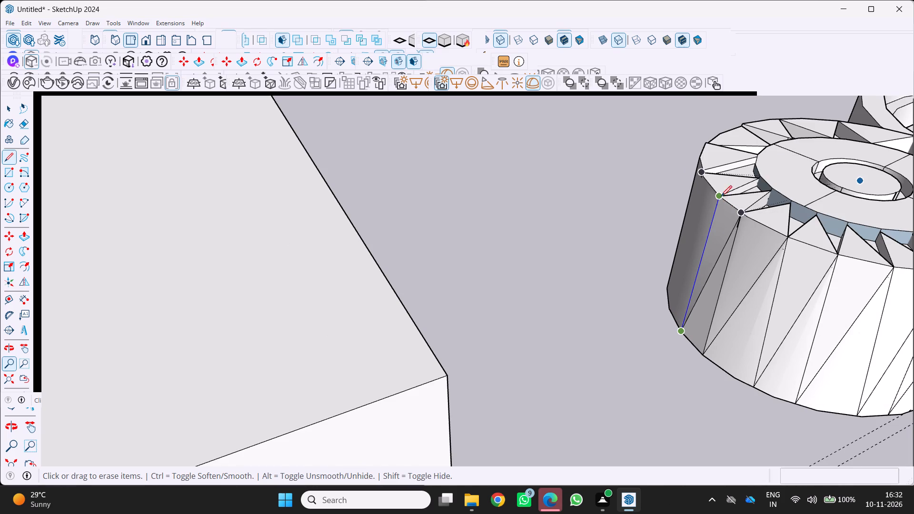
left_click(721, 196)
Draw a slanted line from the latest V's rim tip down to the next corner on the bottom edge.
scroll(656, 265, "up", 2)
middle_click_drag(654, 269, 681, 282)
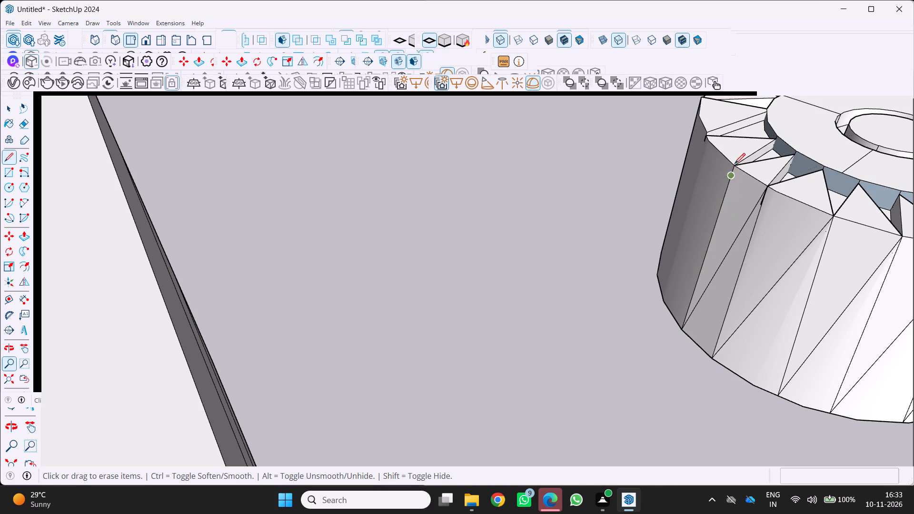
left_click_drag(735, 163, 728, 164)
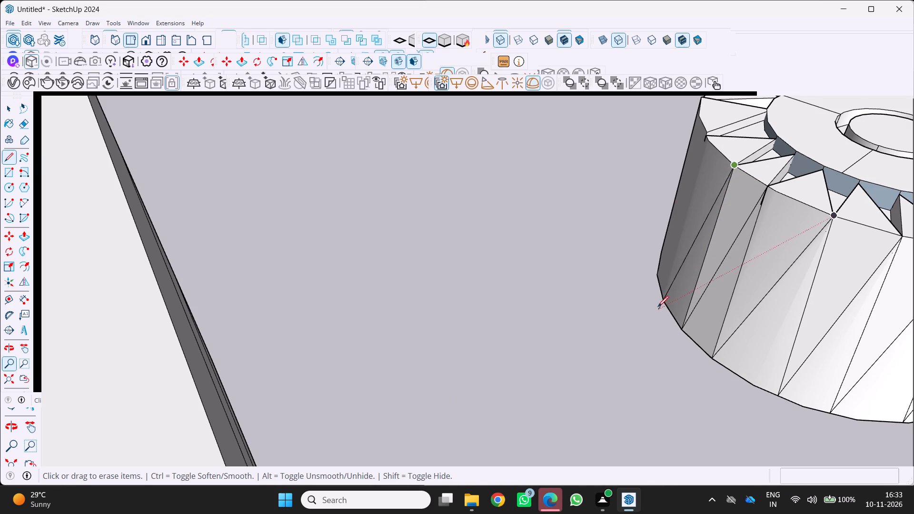
left_click(664, 299)
On the cylinder's unpatterned side, draw a line from the last zigzag line's bottom end up to the next rim point.
scroll(665, 304, "down", 4)
middle_click_drag(665, 306, 724, 308)
scroll(723, 309, "up", 1)
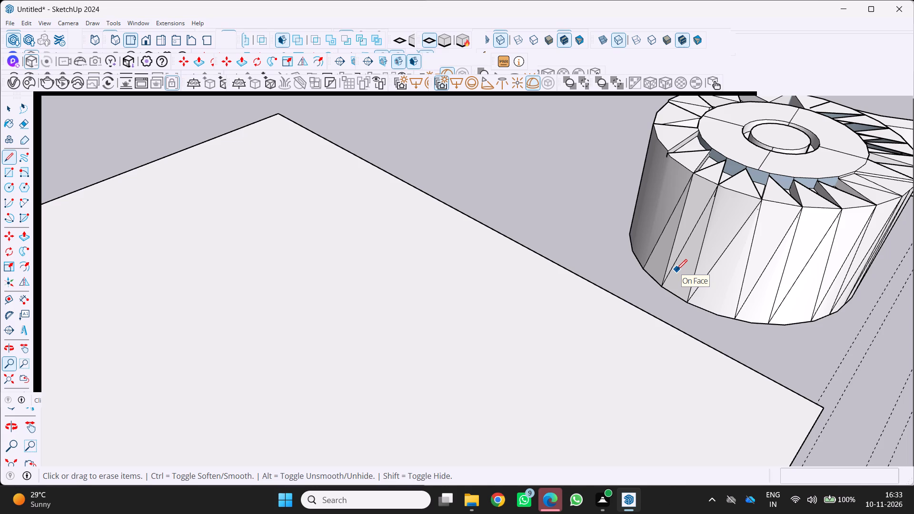
middle_click_drag(670, 272, 693, 278)
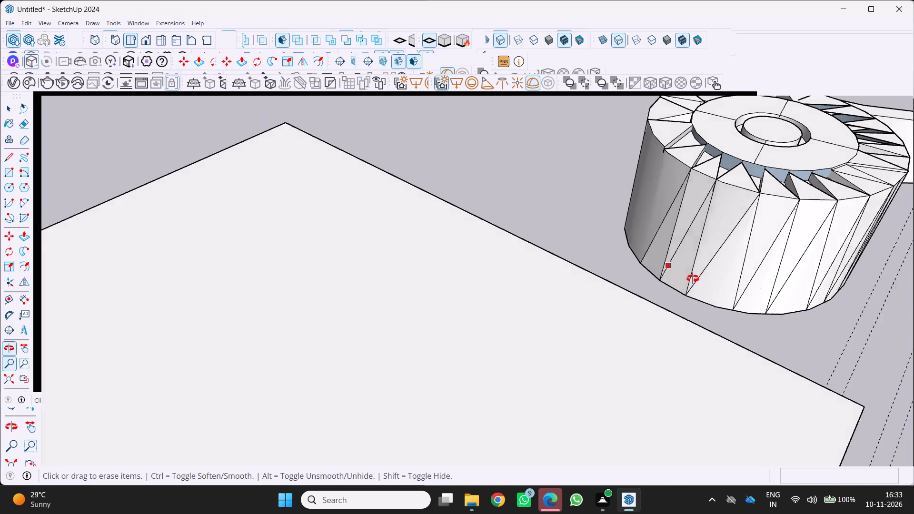
middle_click_drag(693, 278, 859, 277)
middle_click_drag(404, 309, 707, 445)
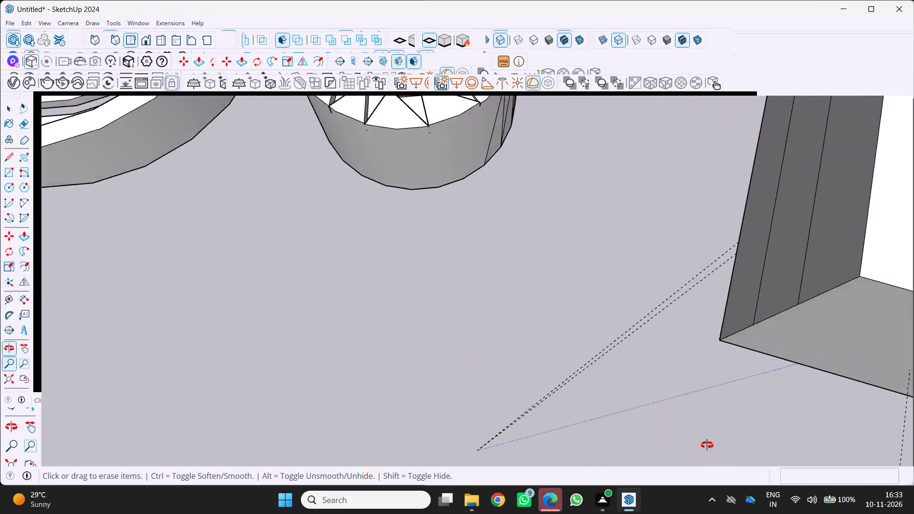
middle_click_drag(707, 445, 714, 446)
scroll(714, 446, "down", 5)
scroll(667, 432, "up", 2)
middle_click_drag(655, 425, 663, 427)
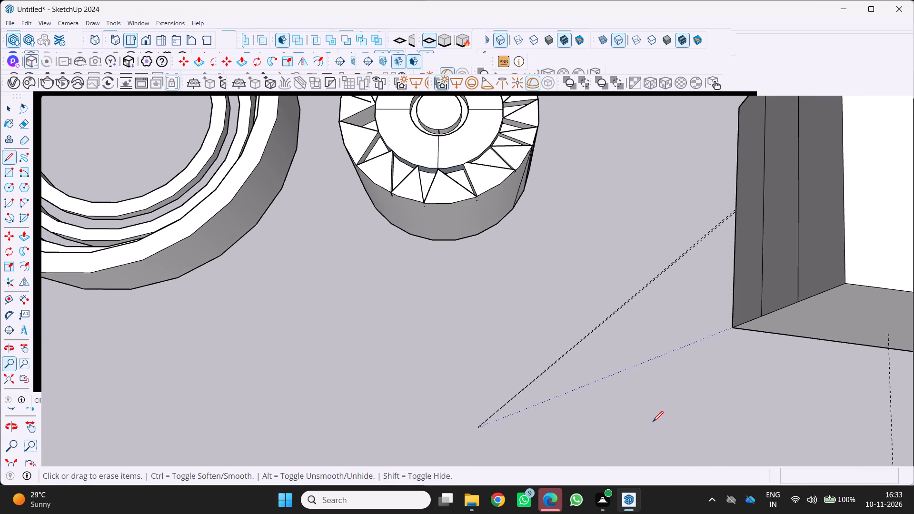
scroll(644, 423, "down", 2)
middle_click_drag(640, 427, 689, 396)
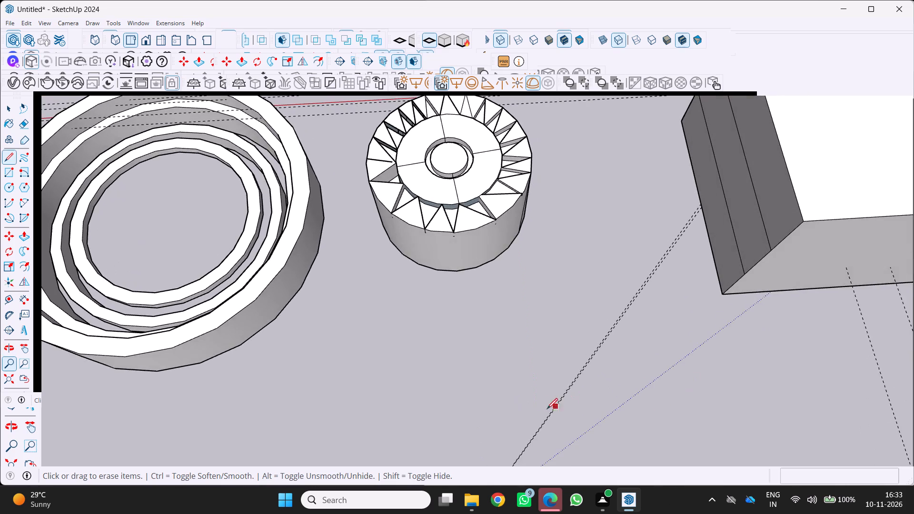
scroll(533, 422, "down", 3)
middle_click_drag(549, 438, 508, 334)
scroll(522, 320, "up", 4)
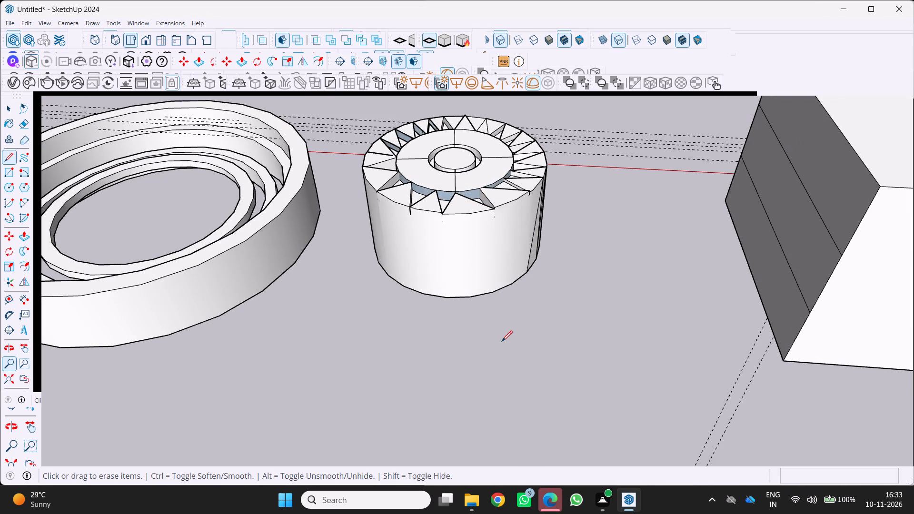
scroll(498, 341, "up", 1)
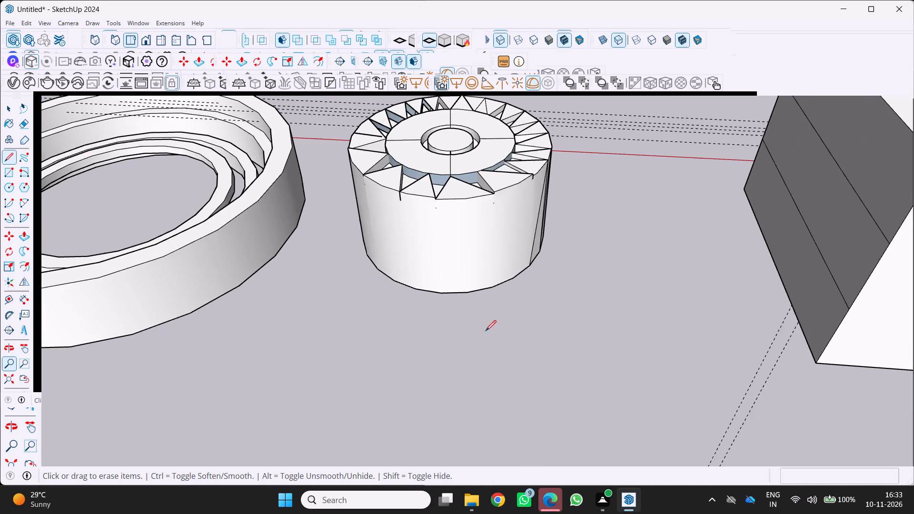
middle_click_drag(484, 310, 396, 308)
scroll(518, 273, "up", 3)
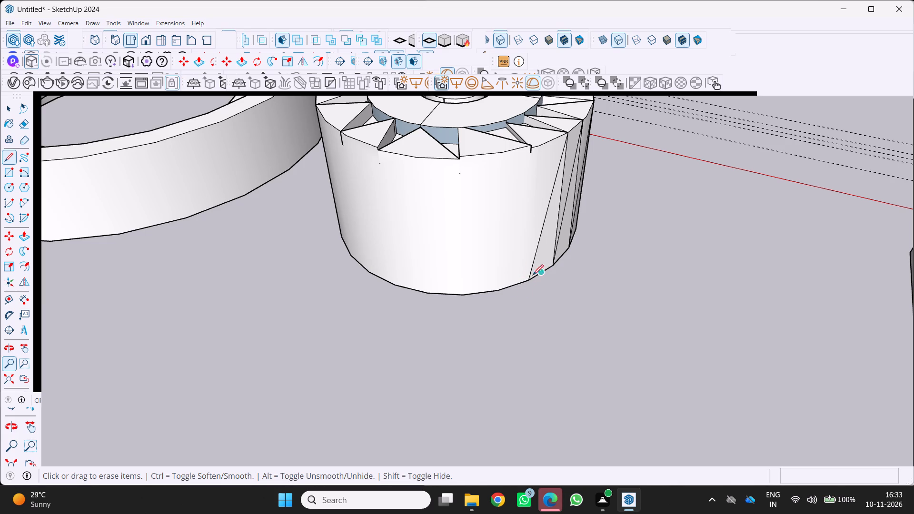
left_click_drag(528, 280, 522, 275)
left_click(514, 152)
Continue the zigzag with a V from the latest rim end to the next bottom-edge corner and up to the next rim triangle tip.
middle_click_drag(502, 266, 550, 256)
scroll(503, 267, "up", 1)
left_click(511, 284)
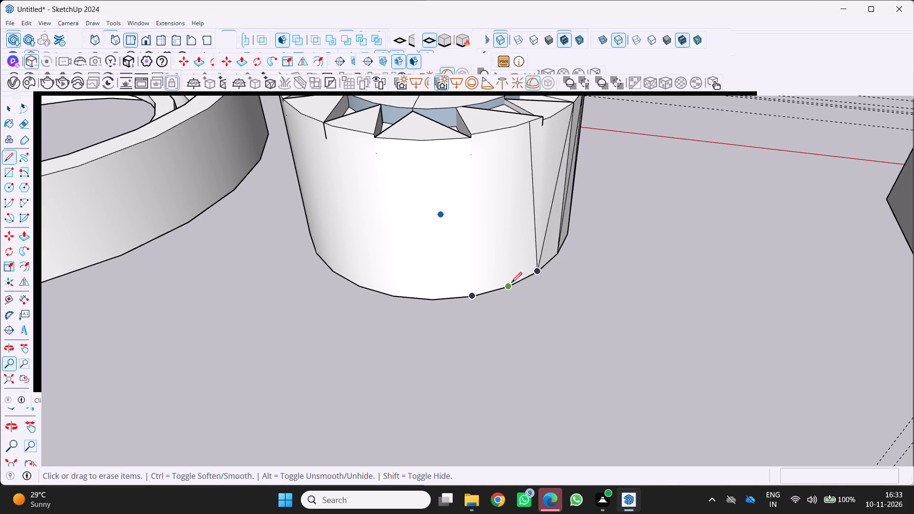
left_click(529, 119)
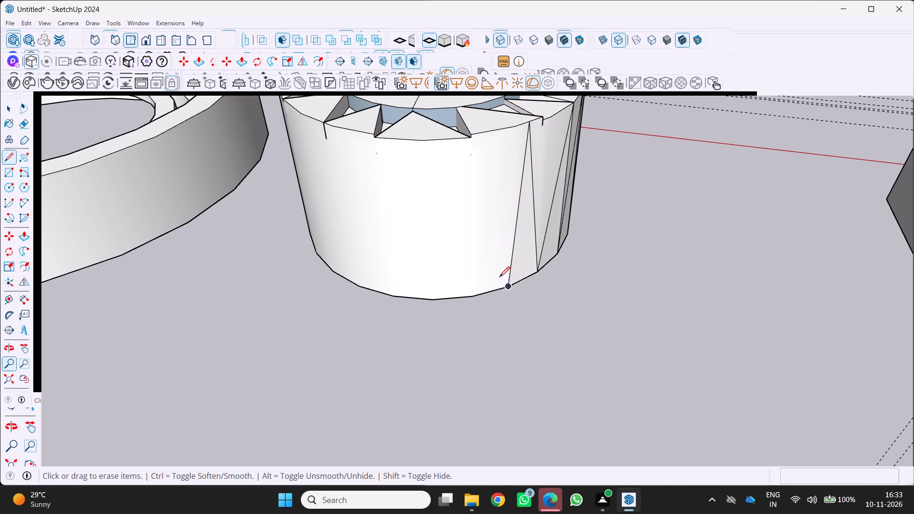
left_click(508, 288)
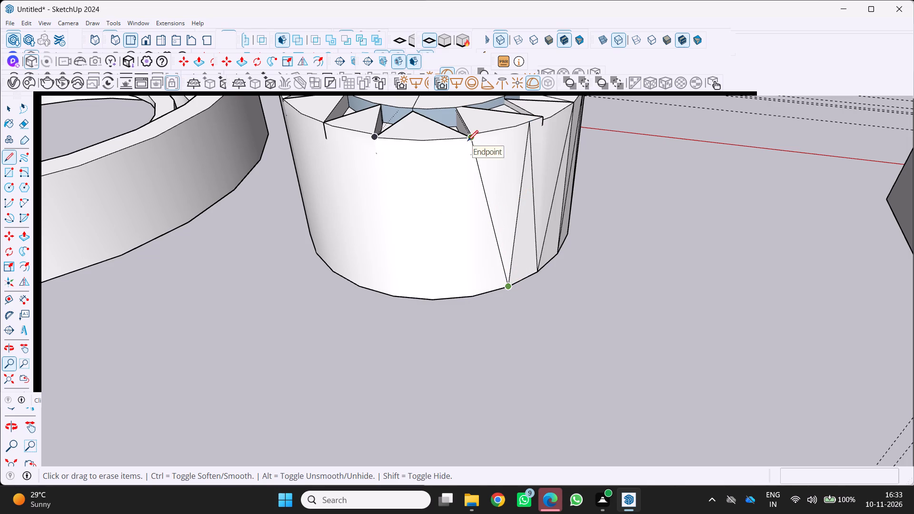
left_click(467, 141)
Draw a slanted line from the cylinder's bottom edge, just beyond the latest V, up to that V's rim tip.
left_click(450, 301)
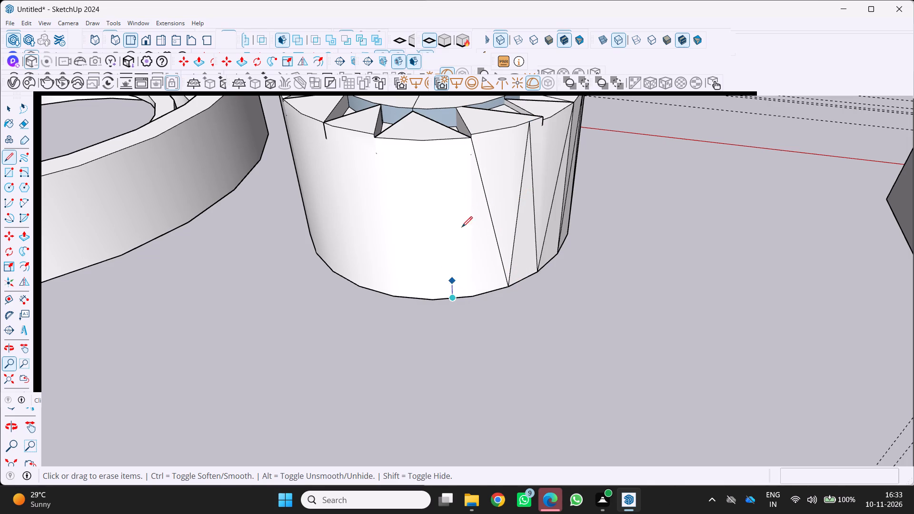
left_click(471, 139)
Continue the cylinder's zigzag from its latest bottom end with two up-and-down pairs of lines between the rim and successive bottom-edge corners.
scroll(432, 274, "down", 1)
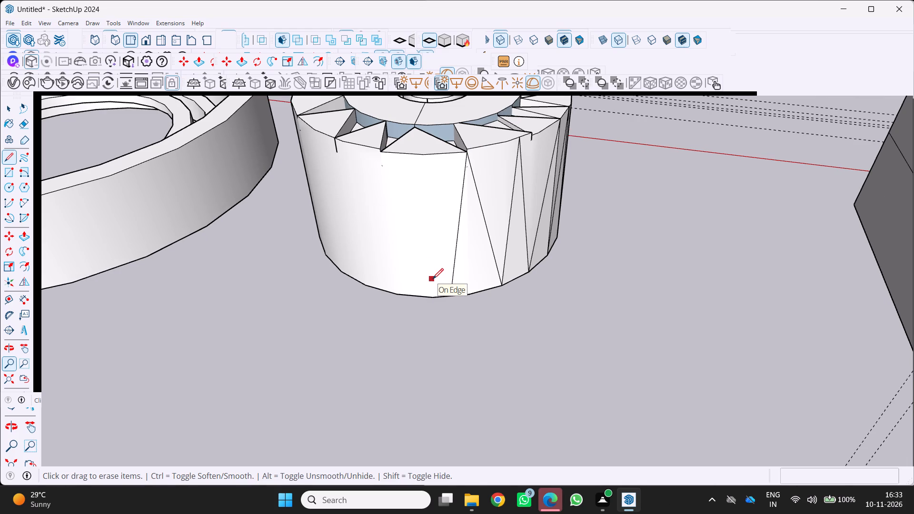
middle_click_drag(434, 280, 463, 297)
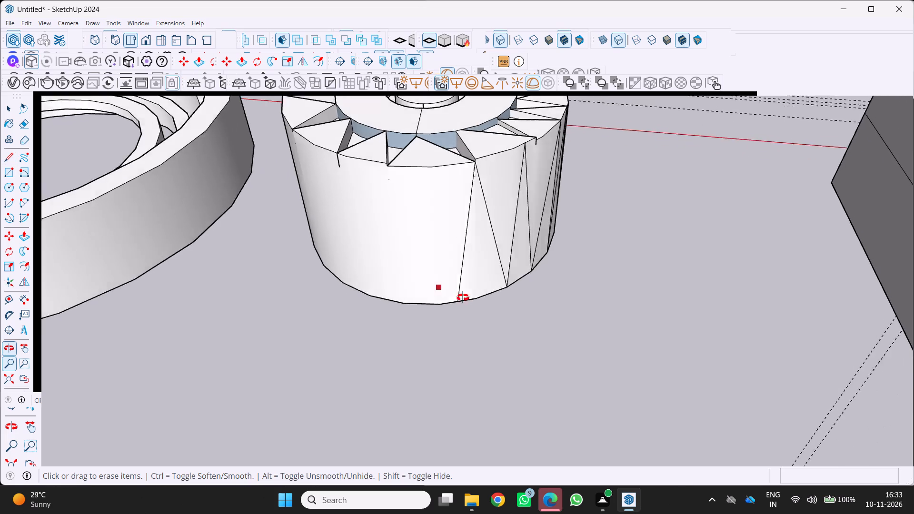
middle_click_drag(463, 297, 544, 240)
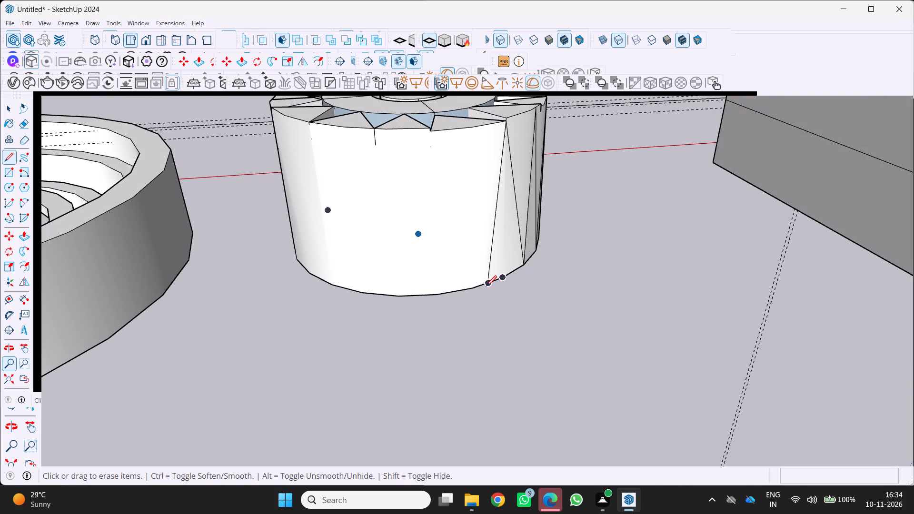
left_click(486, 286)
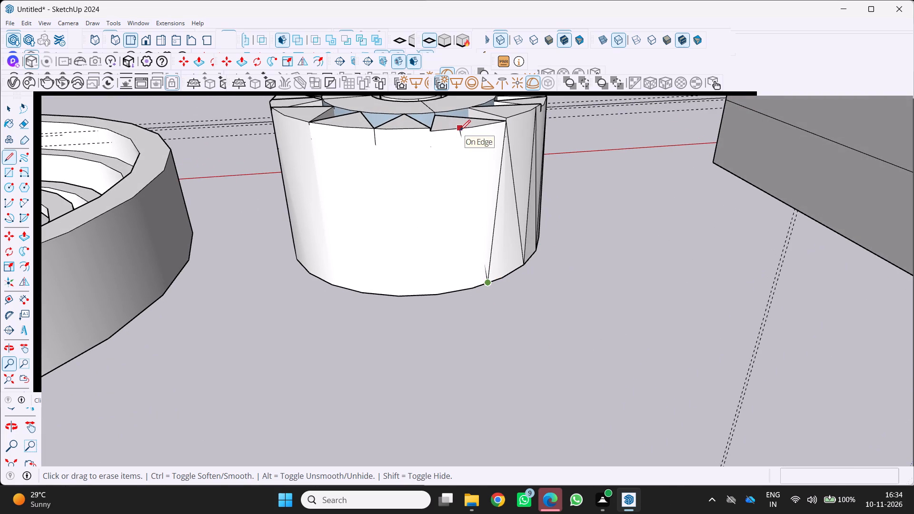
left_click(460, 130)
left_click(437, 294)
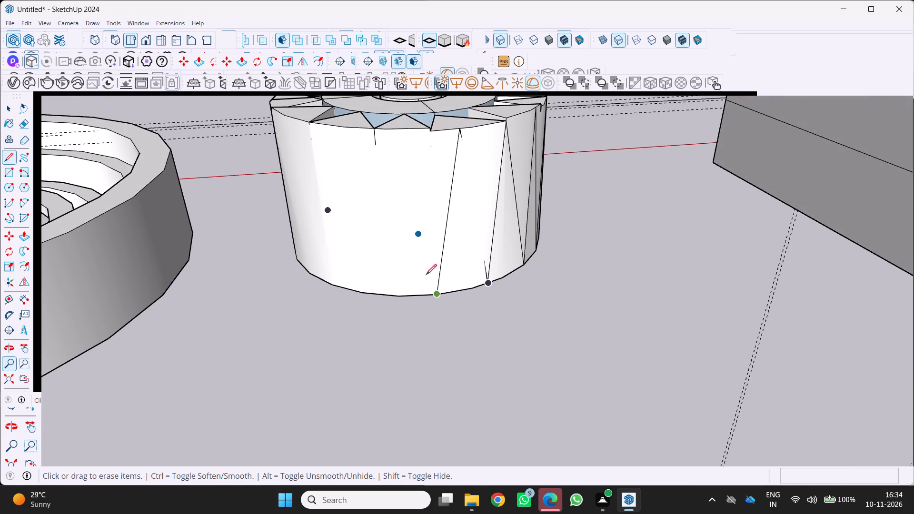
left_click(399, 129)
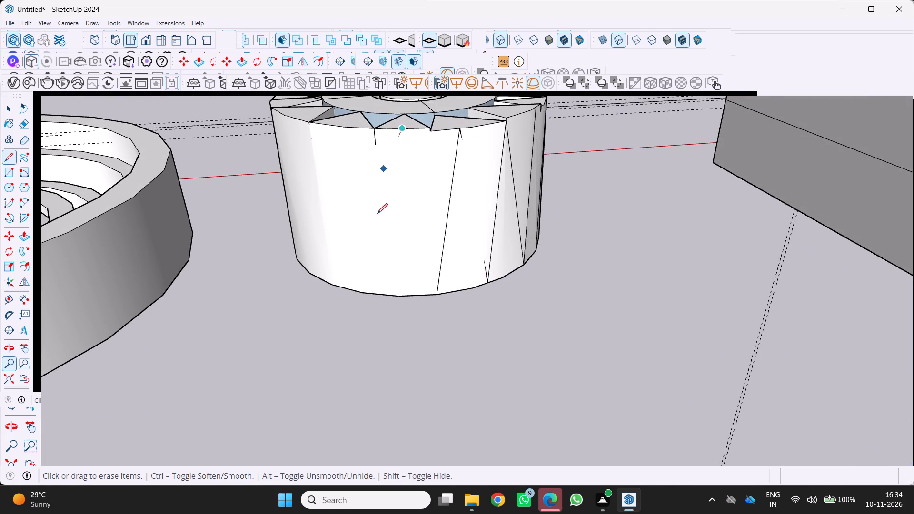
left_click(375, 295)
Extend the zigzag from the latest bottom-edge point up to the next rim point and down to the following bottom-edge corner.
scroll(343, 266, "down", 1)
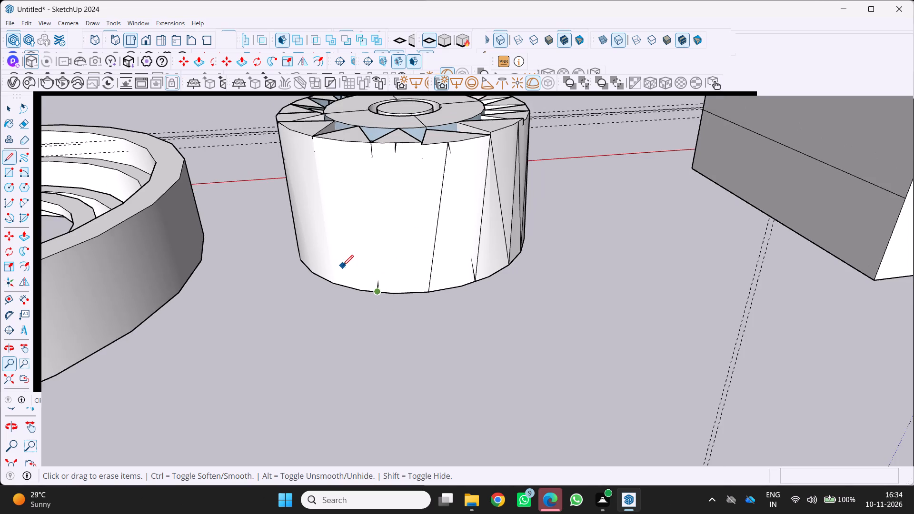
middle_click_drag(352, 271, 432, 318)
scroll(431, 318, "down", 14)
scroll(406, 309, "up", 1)
middle_click_drag(402, 306, 425, 221)
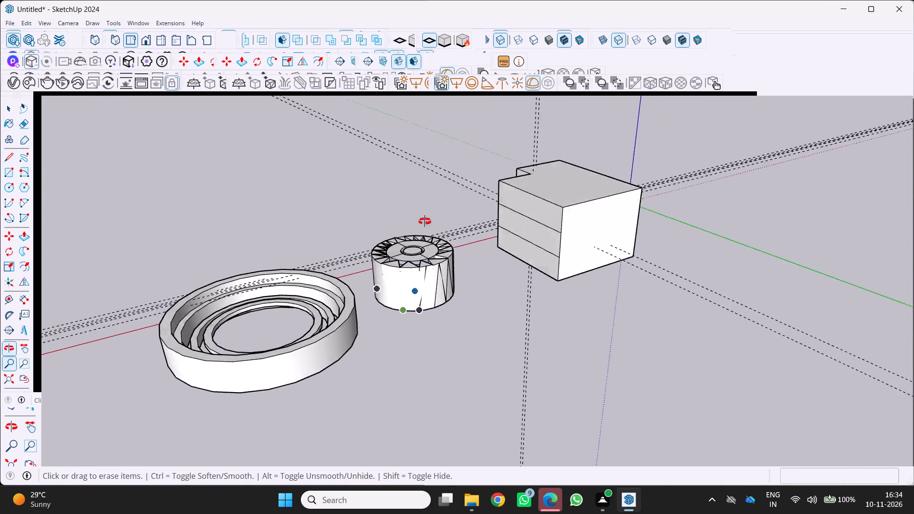
middle_click_drag(425, 221, 427, 218)
scroll(425, 293, "up", 3)
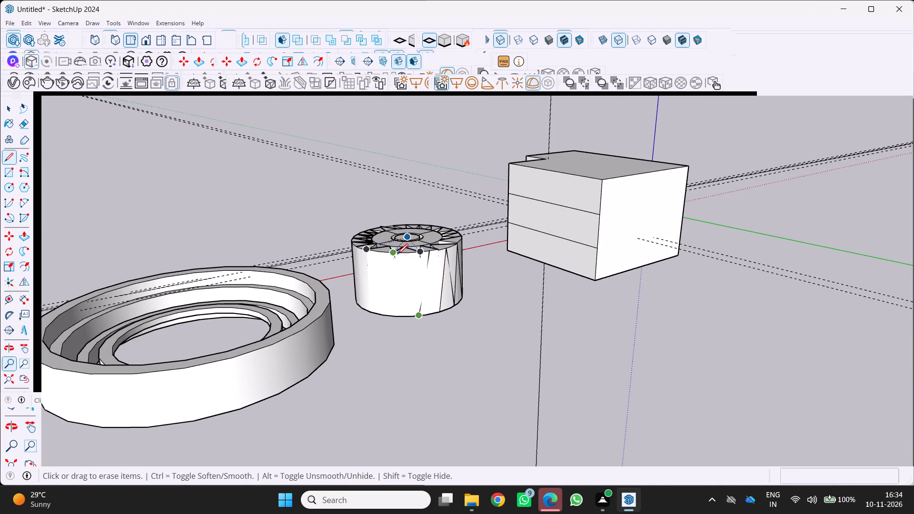
left_click(397, 252)
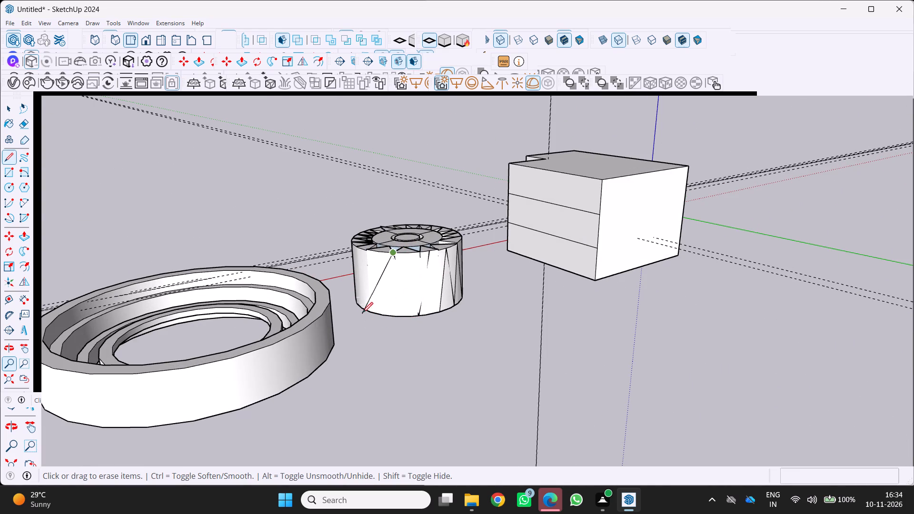
left_click(371, 310)
Draw a line from the bottom end of the last fully drawn zigzag line up to the next rim triangle's corner.
scroll(373, 311, "down", 3)
middle_click_drag(380, 312, 481, 305)
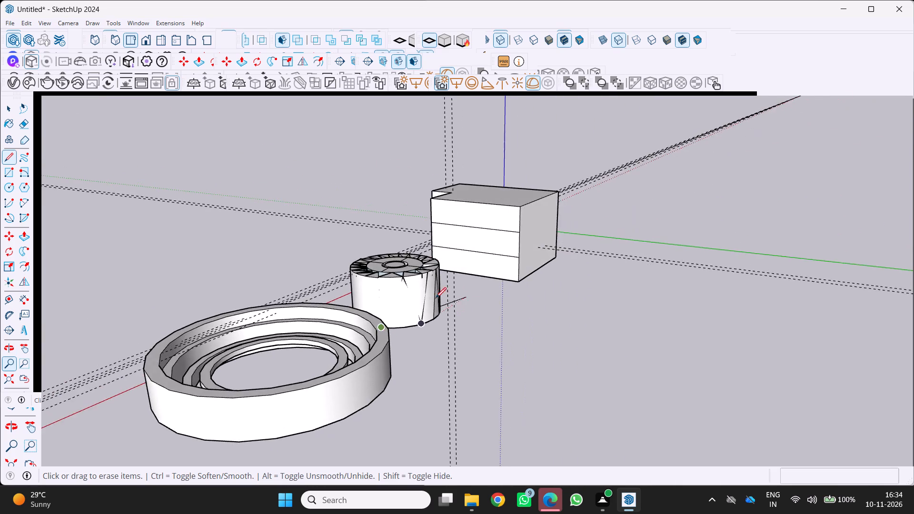
scroll(410, 296, "up", 3)
middle_click_drag(413, 293, 568, 302)
middle_click_drag(476, 309, 480, 310)
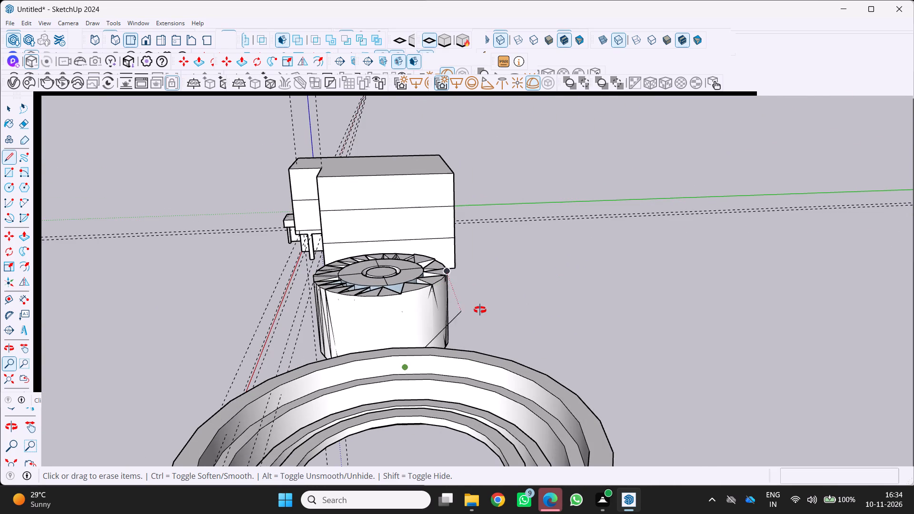
middle_click_drag(480, 310, 561, 303)
scroll(563, 296, "up", 1)
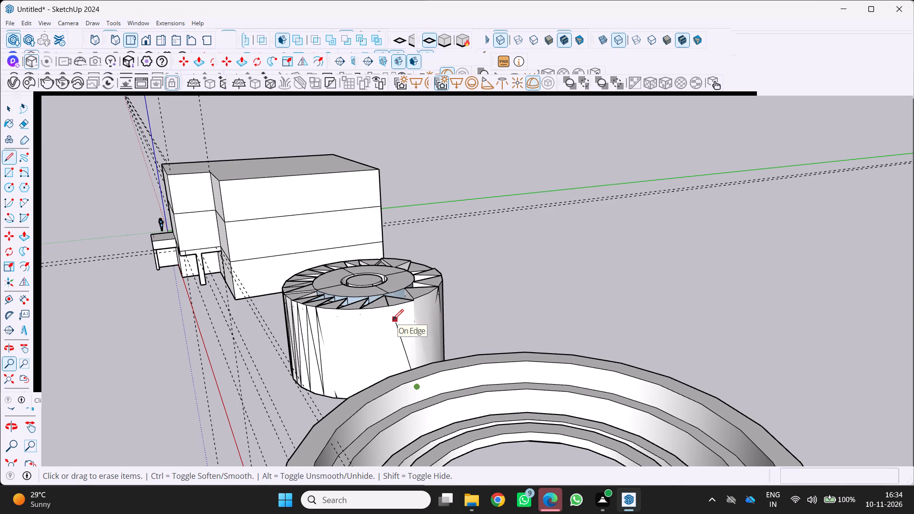
scroll(403, 330, "up", 1)
middle_click_drag(403, 330, 506, 314)
scroll(403, 330, "up", 1)
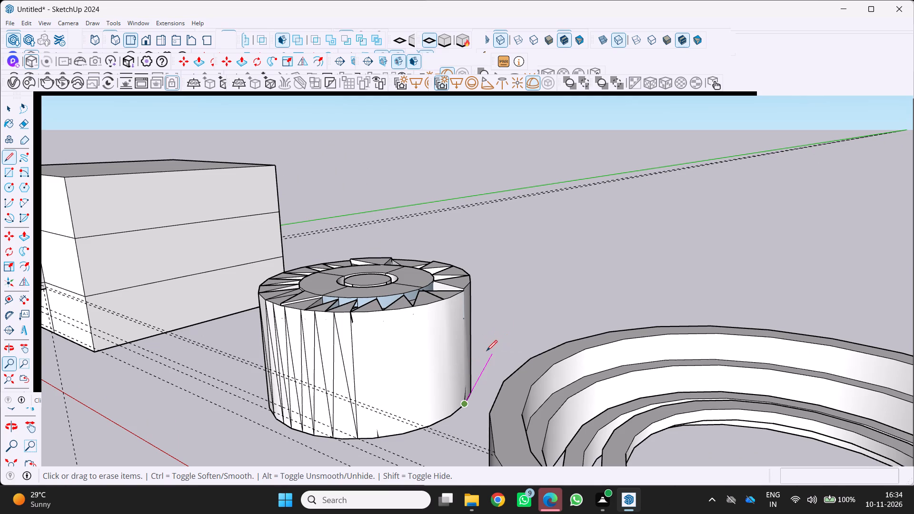
scroll(421, 372, "up", 1)
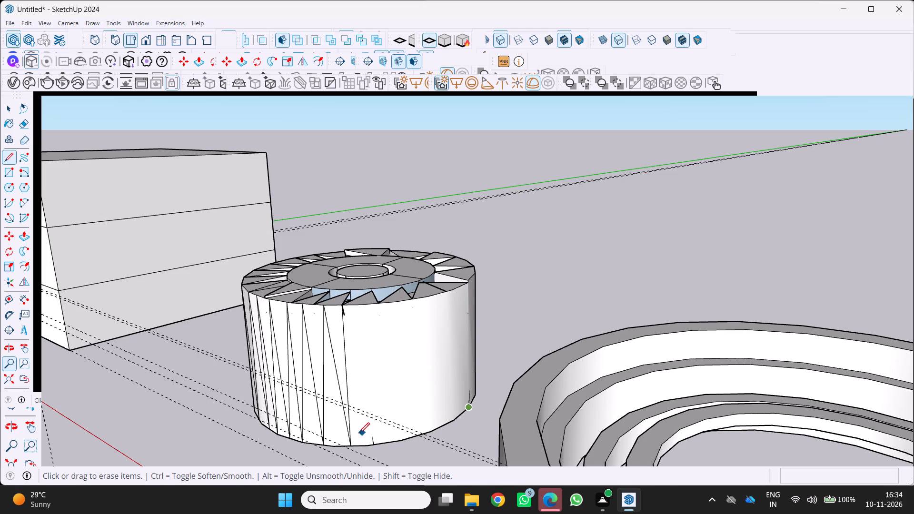
left_click_drag(350, 444, 348, 439)
middle_click_drag(432, 336, 462, 348)
scroll(463, 349, "down", 2)
scroll(414, 342, "up", 1)
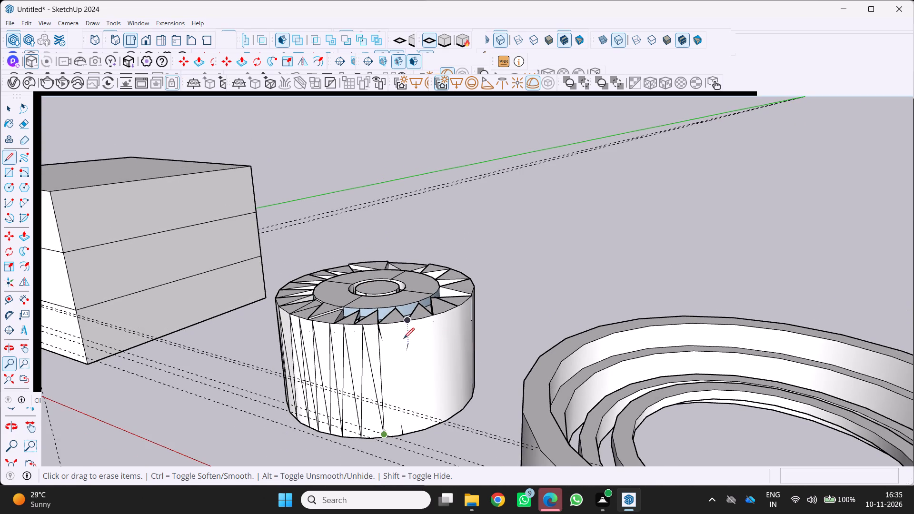
left_click(410, 320)
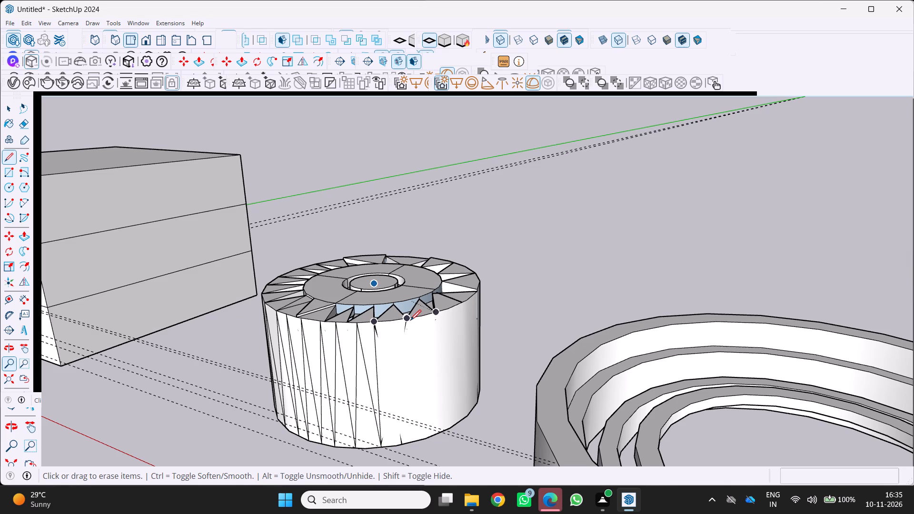
Draw a slanted line from that rim corner down to the next open corner on the cylinder's bottom edge.
scroll(354, 329, "down", 1)
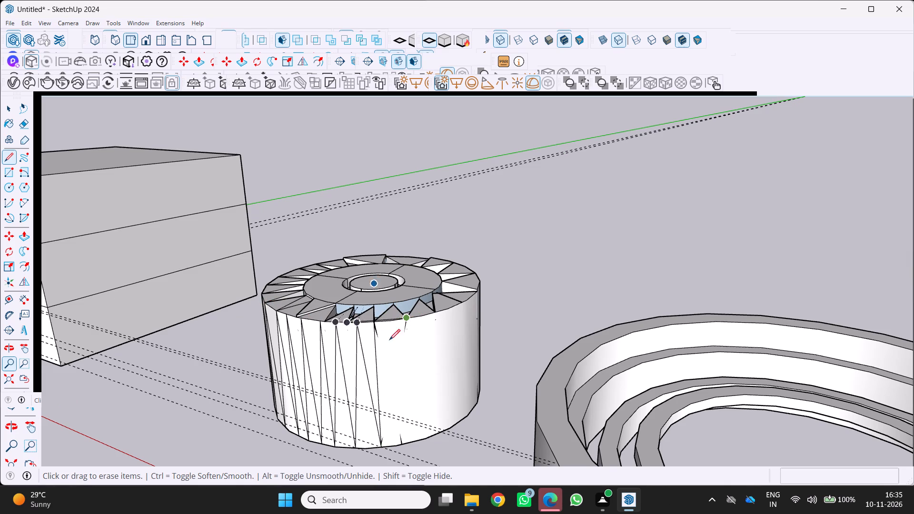
scroll(383, 323, "down", 2)
middle_click_drag(374, 324, 340, 306)
scroll(369, 314, "down", 2)
middle_click_drag(382, 323, 431, 293)
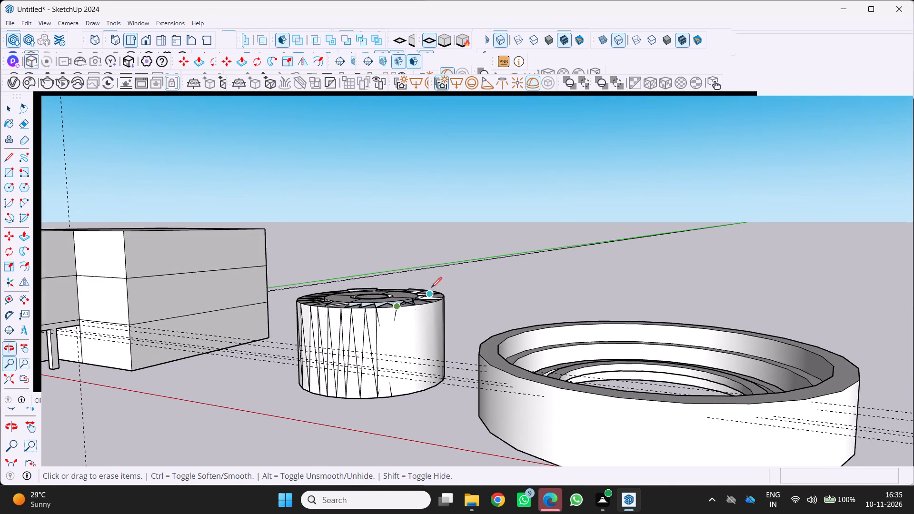
scroll(397, 333, "up", 2)
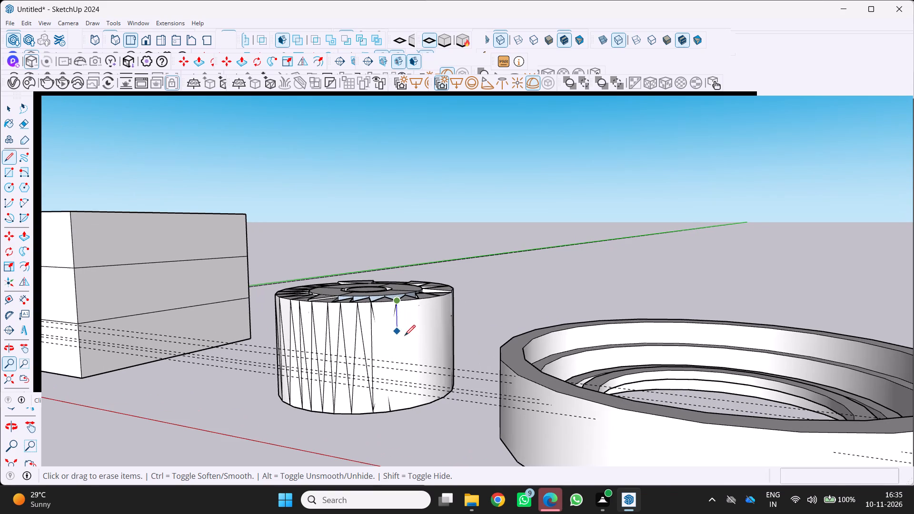
scroll(412, 393, "up", 4)
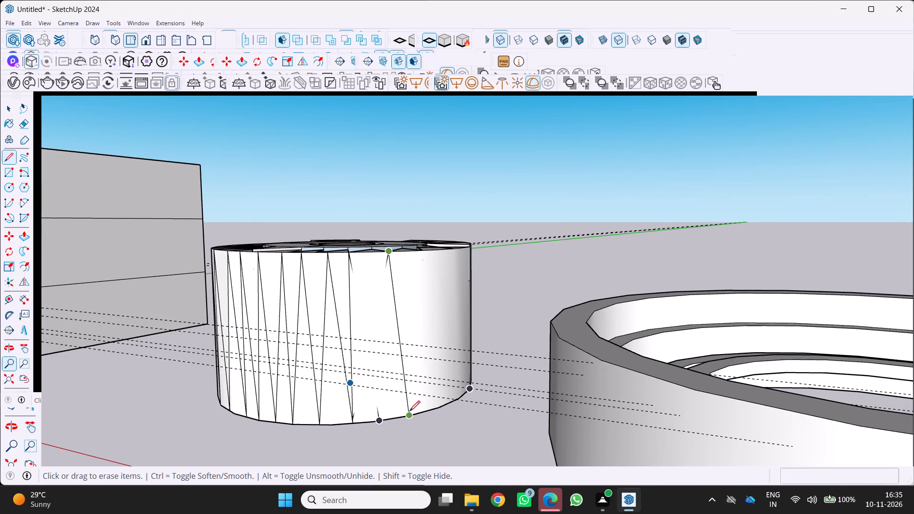
left_click(409, 411)
Close the V by drawing a line between that bottom-edge corner and the next rim corner.
left_click(419, 252)
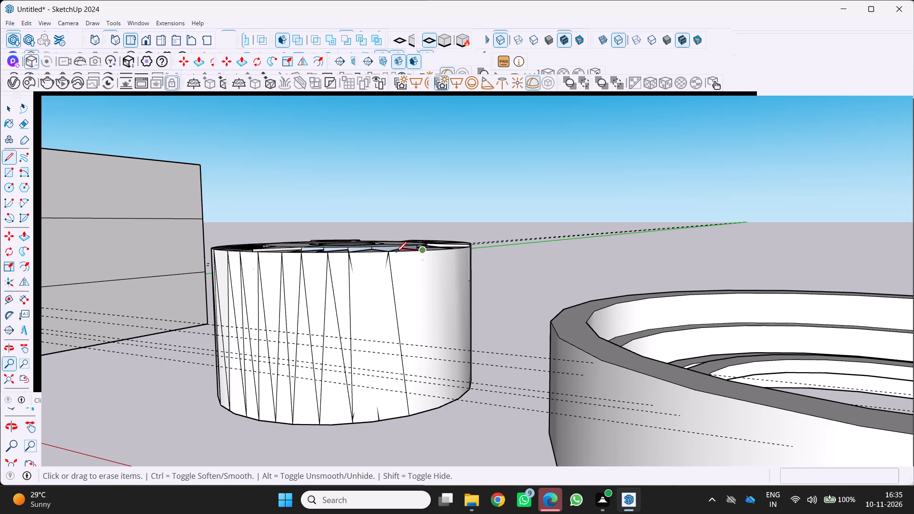
scroll(394, 257, "down", 2)
middle_click_drag(397, 262, 360, 269)
scroll(384, 263, "up", 3)
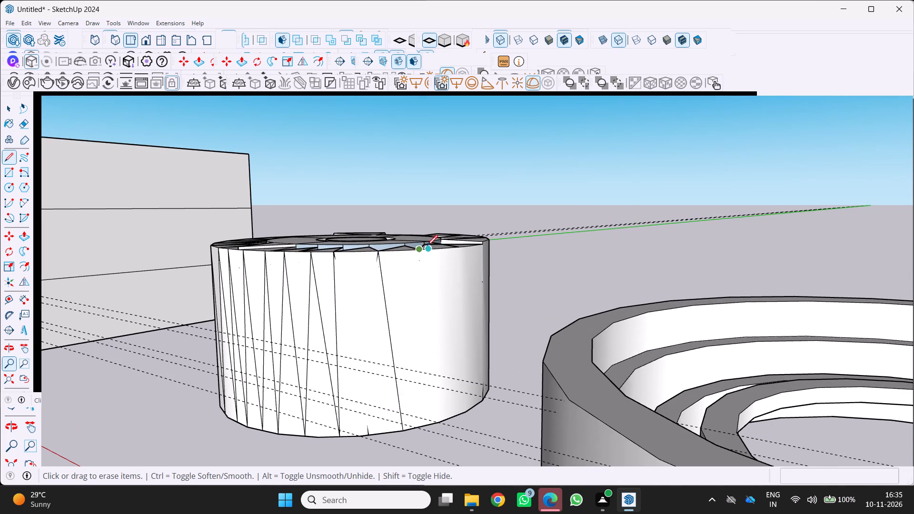
left_click(417, 248)
left_click(405, 435)
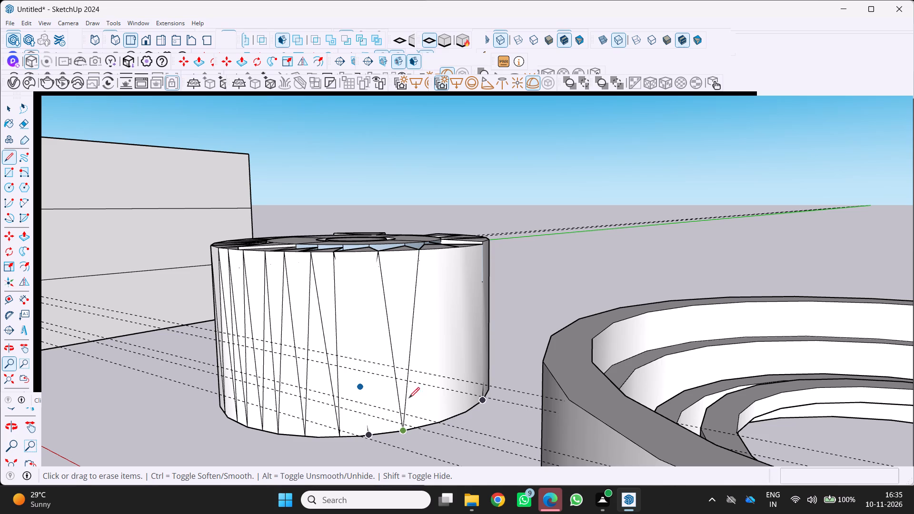
Draw a slanted line from the latest V's rim end down to a corner further along the cylinder's bottom edge.
left_click(416, 252)
scroll(452, 322, "down", 3)
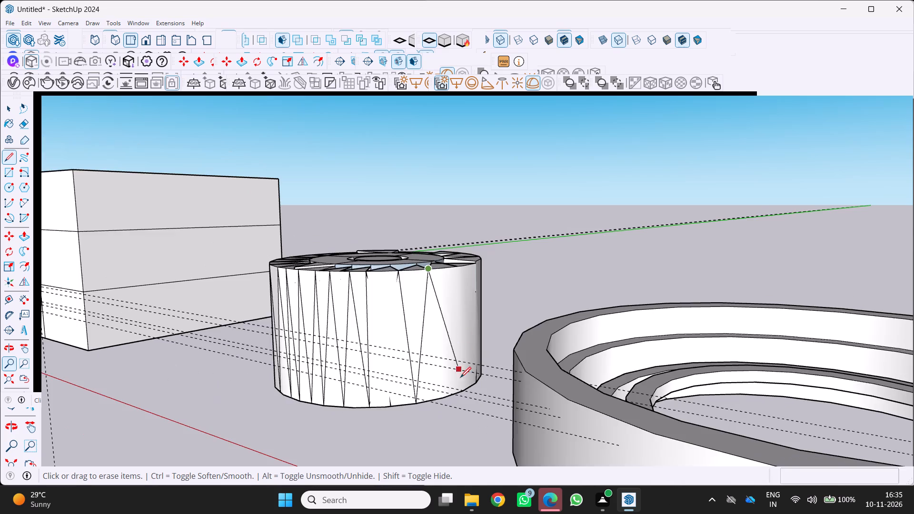
scroll(460, 377, "up", 4)
left_click(467, 392)
Examine the zigzag pattern around the cylinder's wall and its alignment with the rim triangles.
scroll(431, 273, "down", 2)
middle_click_drag(421, 284, 411, 315)
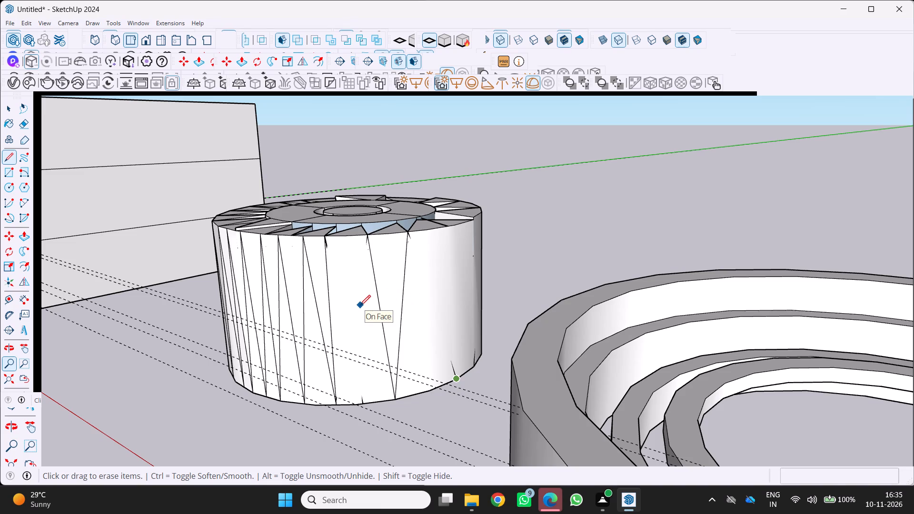
middle_click_drag(367, 319, 446, 374)
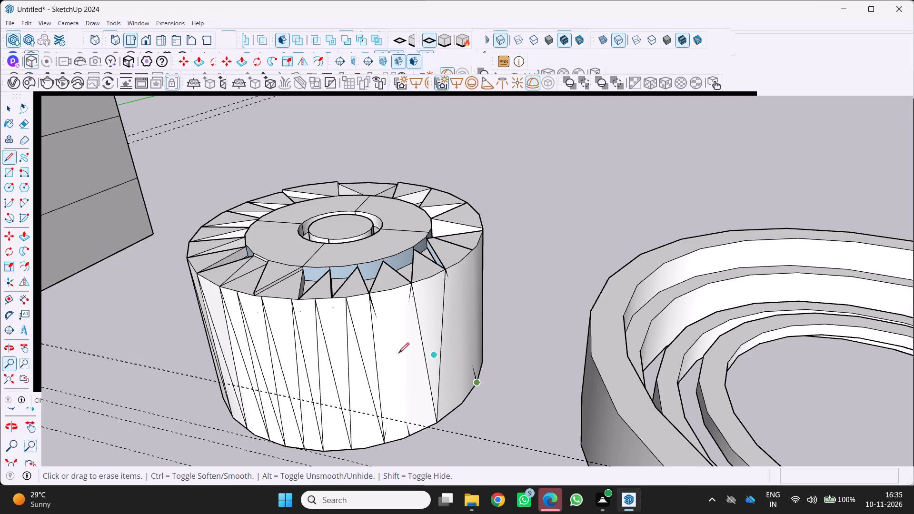
middle_click_drag(375, 346, 477, 343)
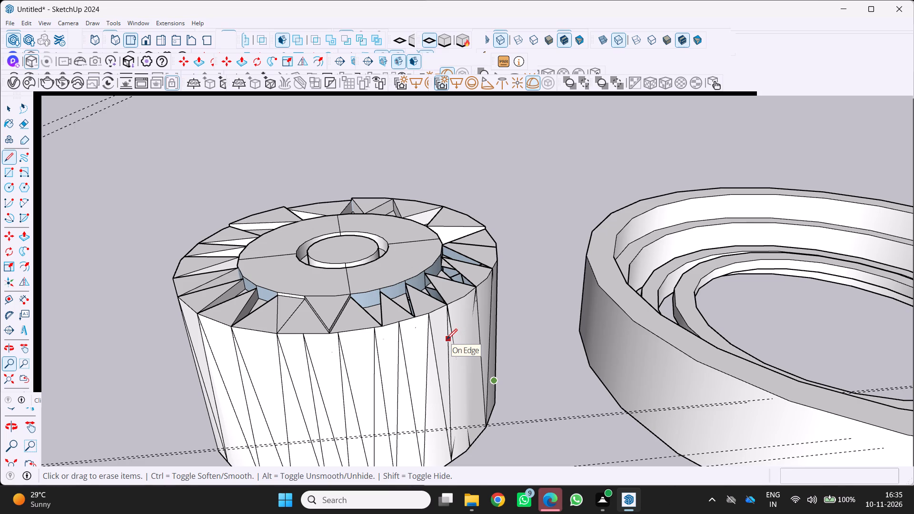
middle_click_drag(460, 351, 567, 345)
scroll(519, 346, "down", 6)
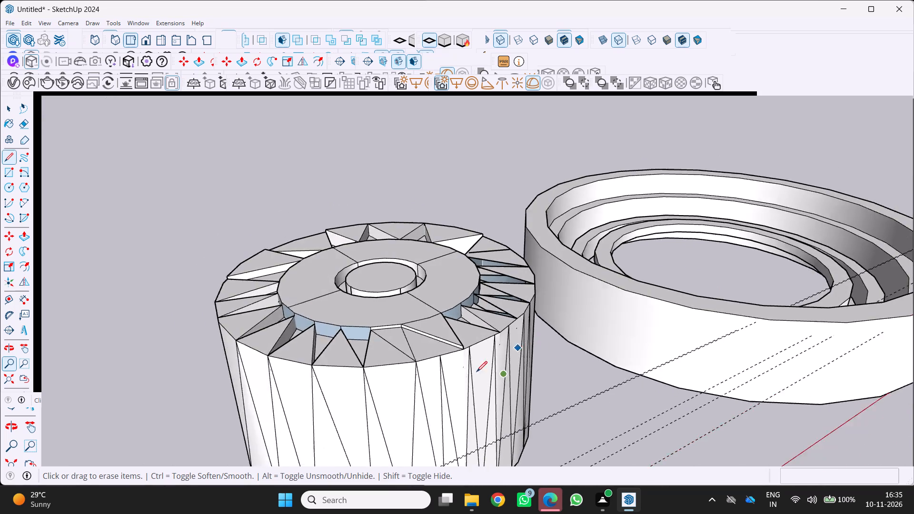
scroll(437, 385, "up", 1)
middle_click_drag(436, 385, 406, 318)
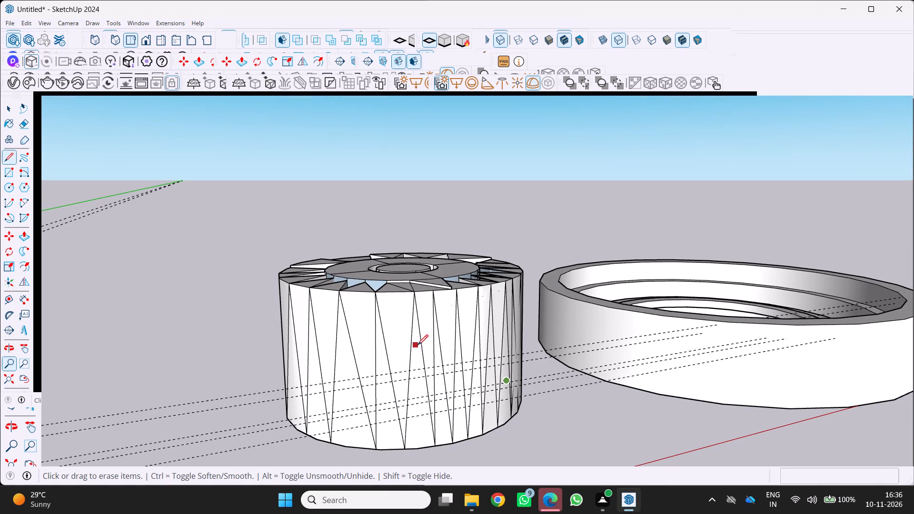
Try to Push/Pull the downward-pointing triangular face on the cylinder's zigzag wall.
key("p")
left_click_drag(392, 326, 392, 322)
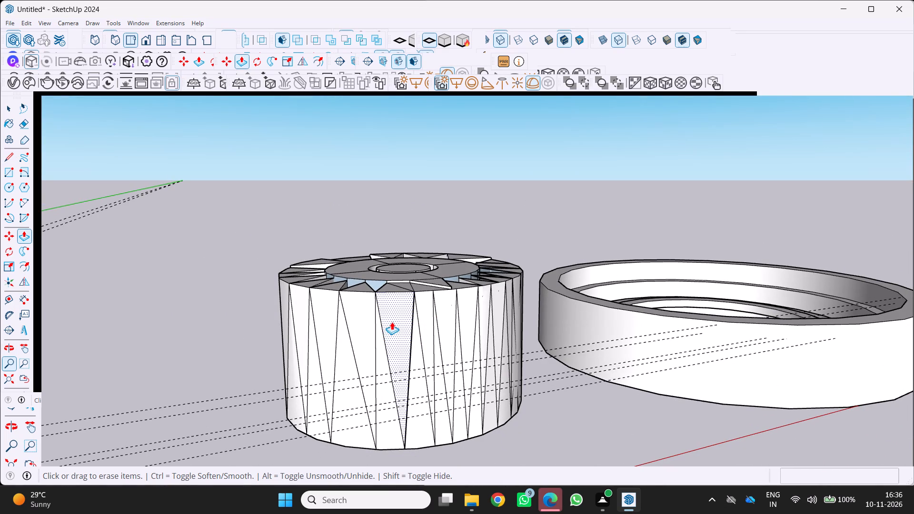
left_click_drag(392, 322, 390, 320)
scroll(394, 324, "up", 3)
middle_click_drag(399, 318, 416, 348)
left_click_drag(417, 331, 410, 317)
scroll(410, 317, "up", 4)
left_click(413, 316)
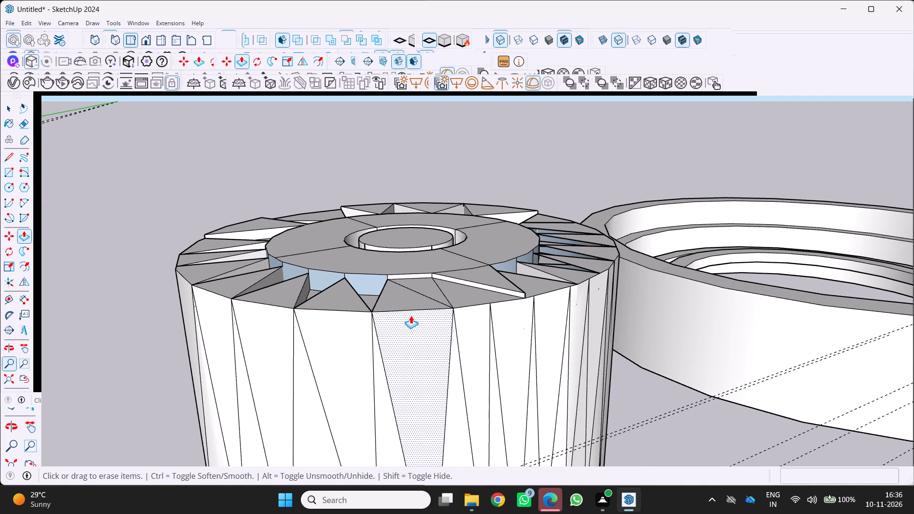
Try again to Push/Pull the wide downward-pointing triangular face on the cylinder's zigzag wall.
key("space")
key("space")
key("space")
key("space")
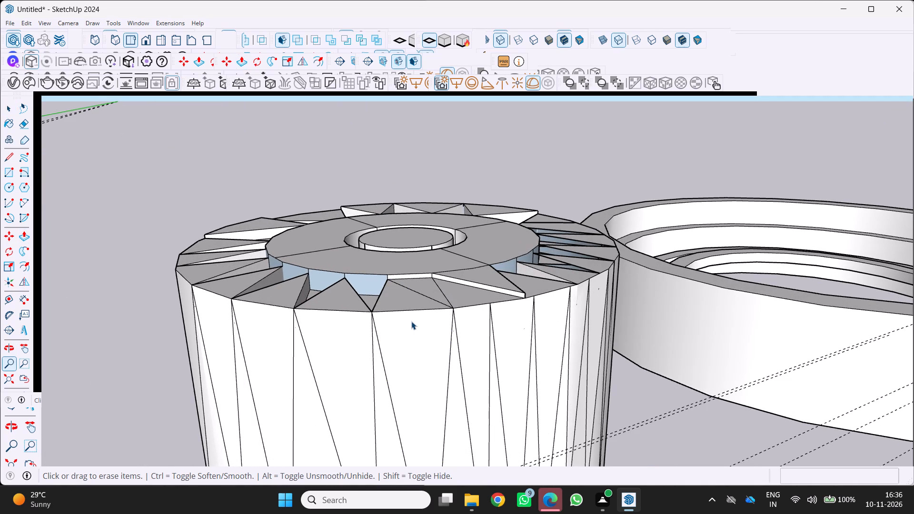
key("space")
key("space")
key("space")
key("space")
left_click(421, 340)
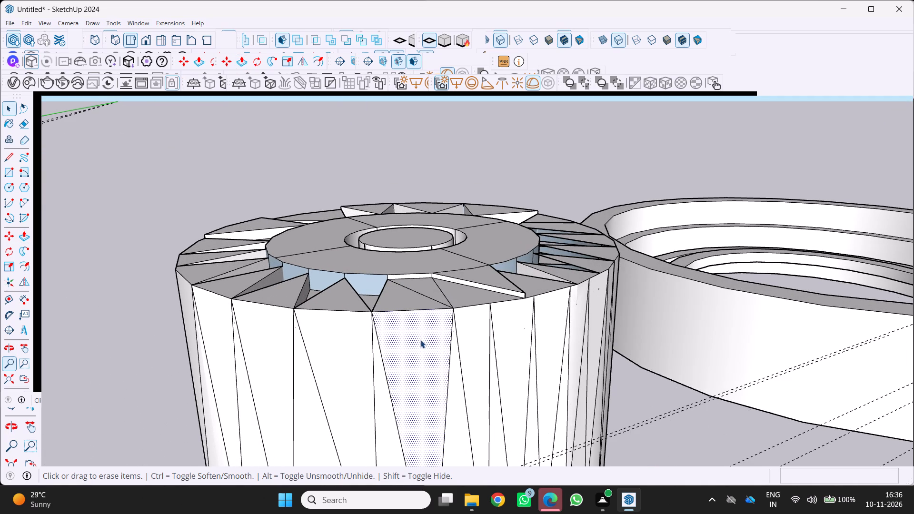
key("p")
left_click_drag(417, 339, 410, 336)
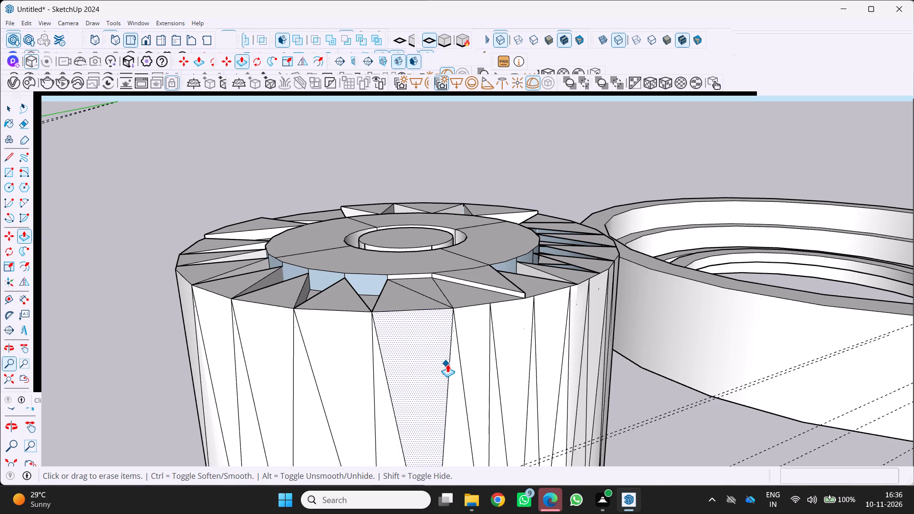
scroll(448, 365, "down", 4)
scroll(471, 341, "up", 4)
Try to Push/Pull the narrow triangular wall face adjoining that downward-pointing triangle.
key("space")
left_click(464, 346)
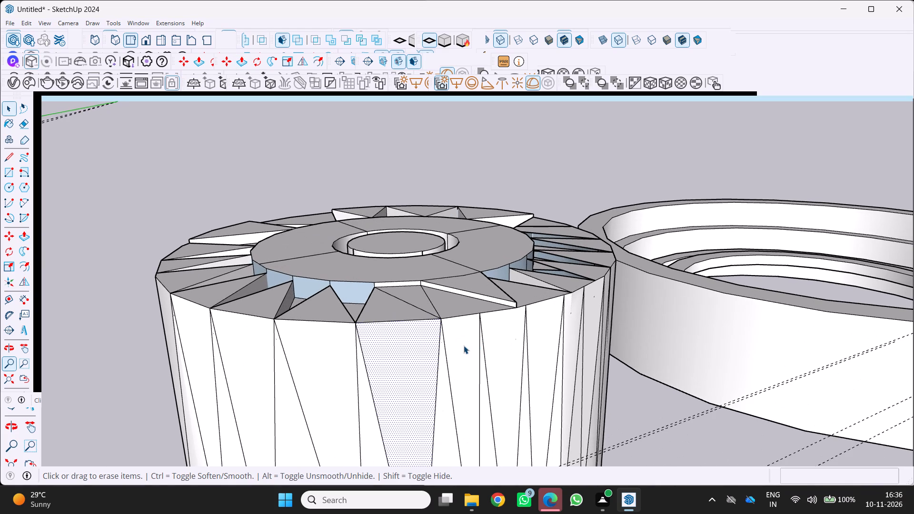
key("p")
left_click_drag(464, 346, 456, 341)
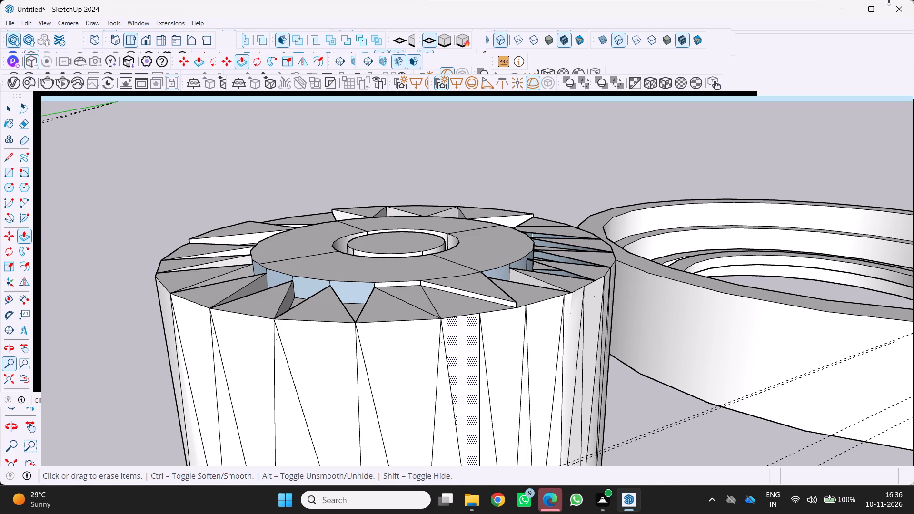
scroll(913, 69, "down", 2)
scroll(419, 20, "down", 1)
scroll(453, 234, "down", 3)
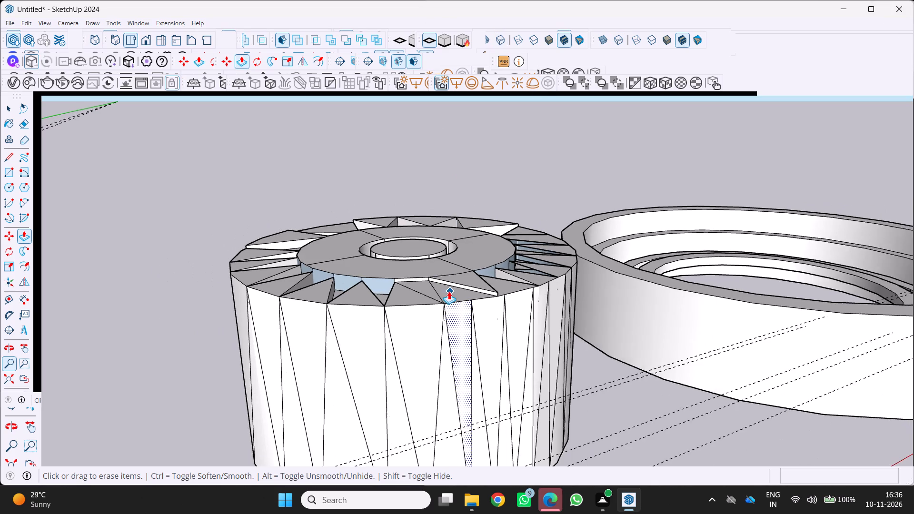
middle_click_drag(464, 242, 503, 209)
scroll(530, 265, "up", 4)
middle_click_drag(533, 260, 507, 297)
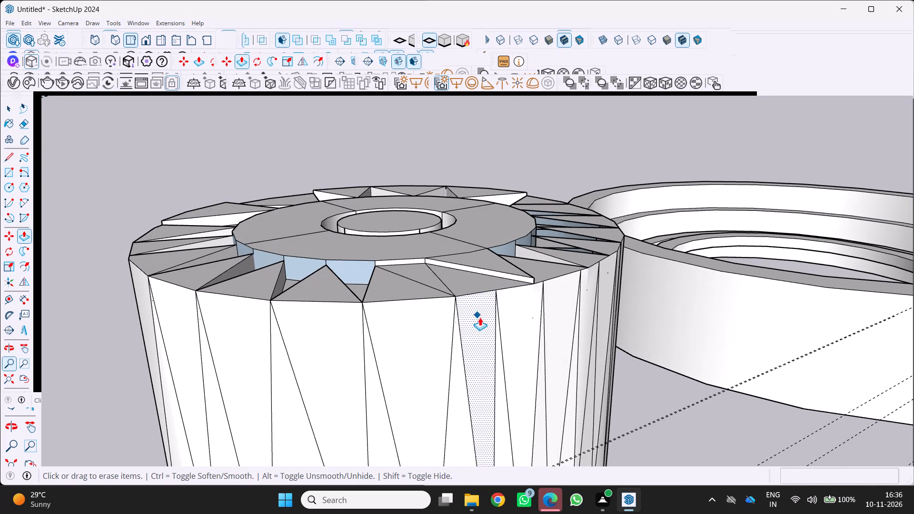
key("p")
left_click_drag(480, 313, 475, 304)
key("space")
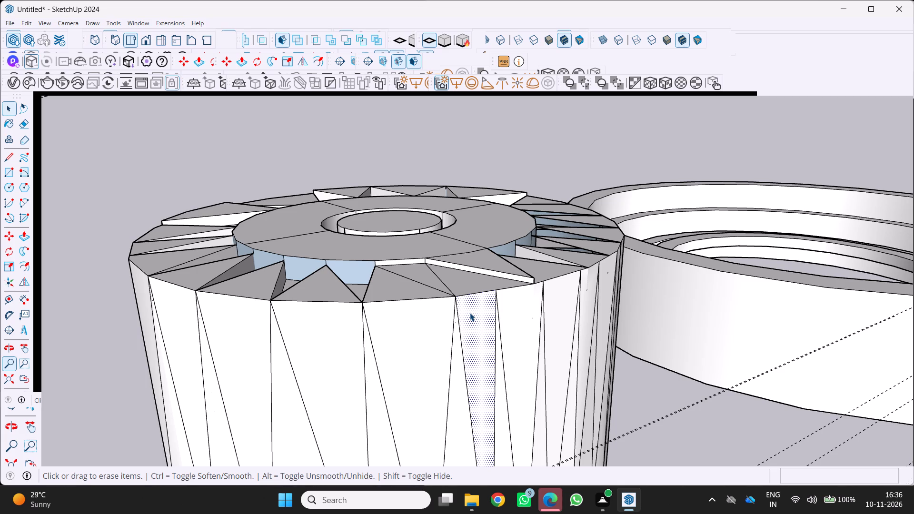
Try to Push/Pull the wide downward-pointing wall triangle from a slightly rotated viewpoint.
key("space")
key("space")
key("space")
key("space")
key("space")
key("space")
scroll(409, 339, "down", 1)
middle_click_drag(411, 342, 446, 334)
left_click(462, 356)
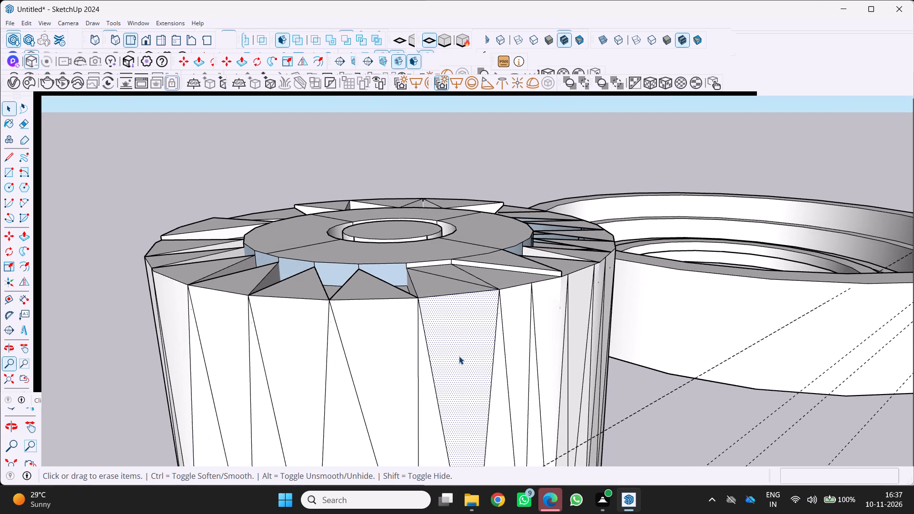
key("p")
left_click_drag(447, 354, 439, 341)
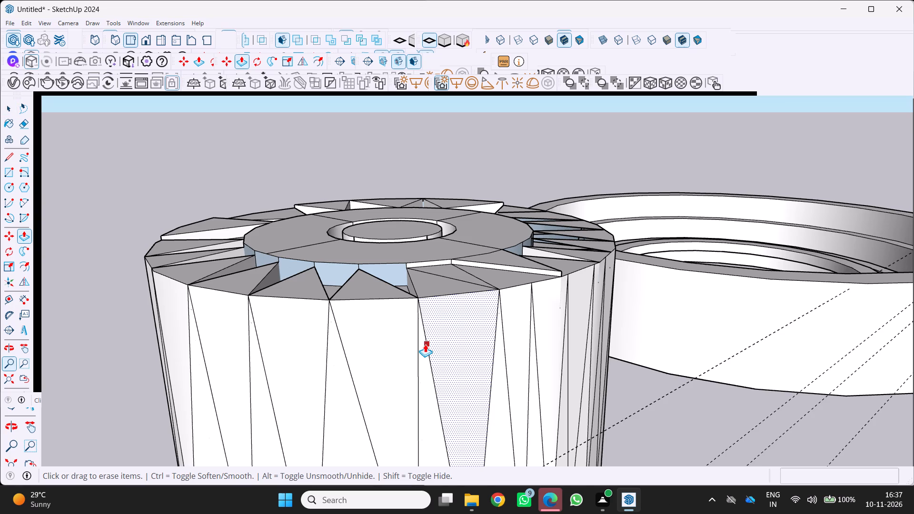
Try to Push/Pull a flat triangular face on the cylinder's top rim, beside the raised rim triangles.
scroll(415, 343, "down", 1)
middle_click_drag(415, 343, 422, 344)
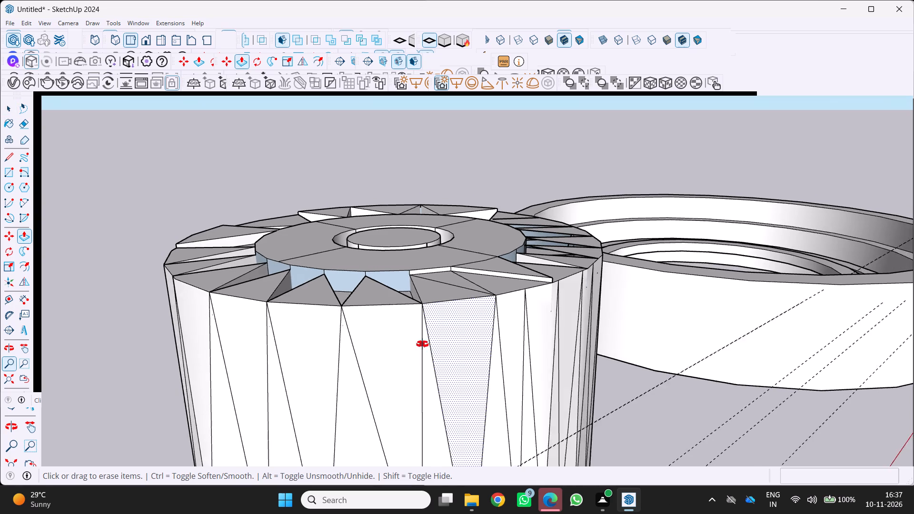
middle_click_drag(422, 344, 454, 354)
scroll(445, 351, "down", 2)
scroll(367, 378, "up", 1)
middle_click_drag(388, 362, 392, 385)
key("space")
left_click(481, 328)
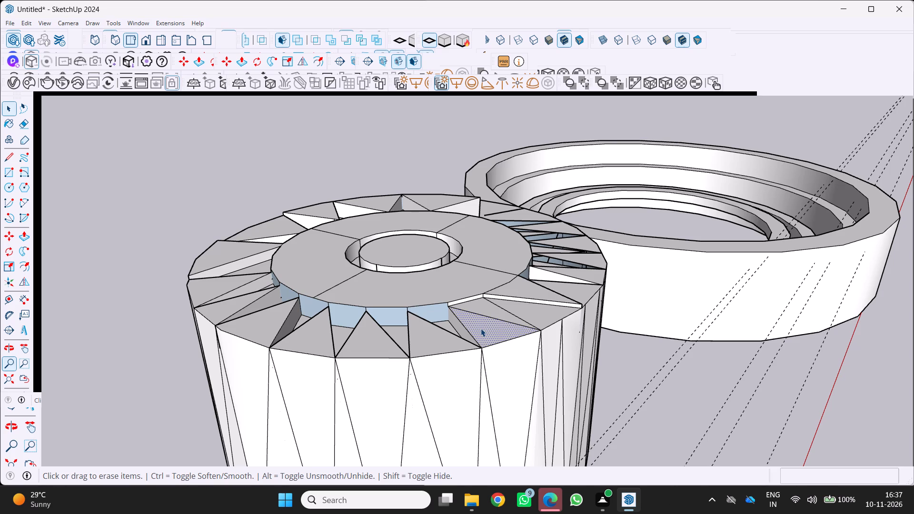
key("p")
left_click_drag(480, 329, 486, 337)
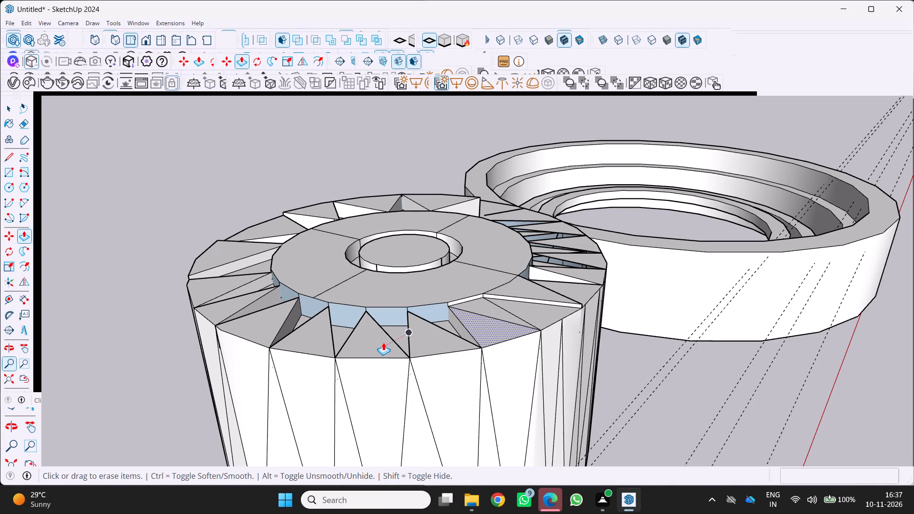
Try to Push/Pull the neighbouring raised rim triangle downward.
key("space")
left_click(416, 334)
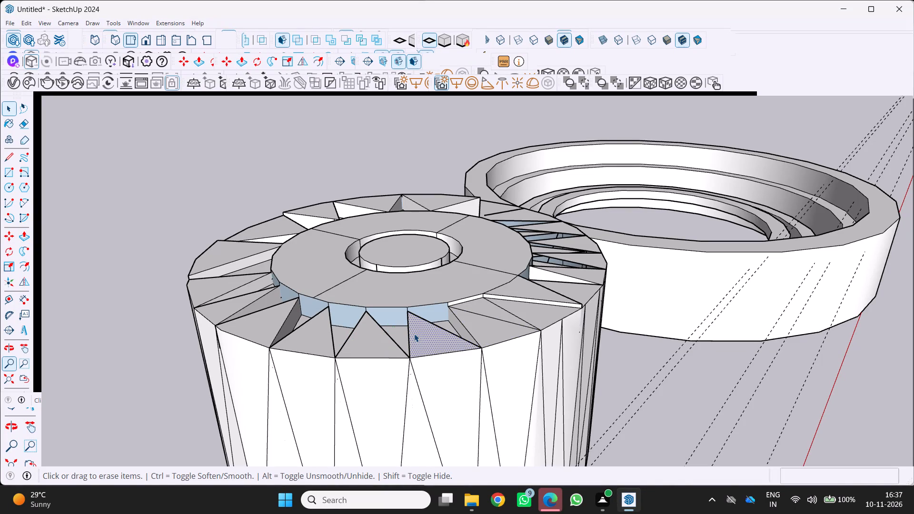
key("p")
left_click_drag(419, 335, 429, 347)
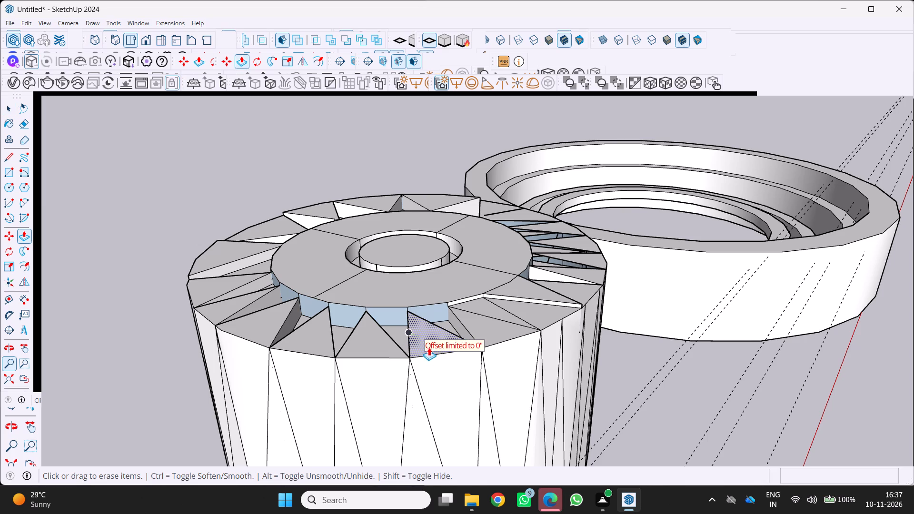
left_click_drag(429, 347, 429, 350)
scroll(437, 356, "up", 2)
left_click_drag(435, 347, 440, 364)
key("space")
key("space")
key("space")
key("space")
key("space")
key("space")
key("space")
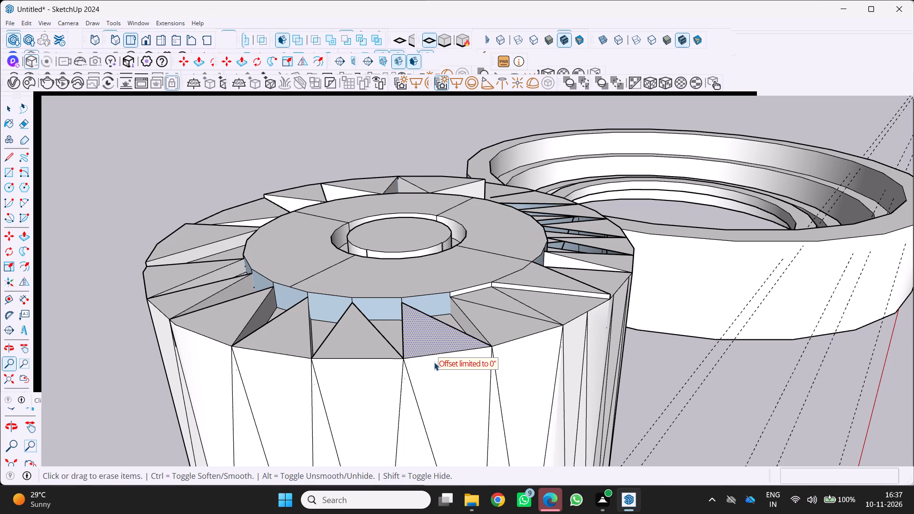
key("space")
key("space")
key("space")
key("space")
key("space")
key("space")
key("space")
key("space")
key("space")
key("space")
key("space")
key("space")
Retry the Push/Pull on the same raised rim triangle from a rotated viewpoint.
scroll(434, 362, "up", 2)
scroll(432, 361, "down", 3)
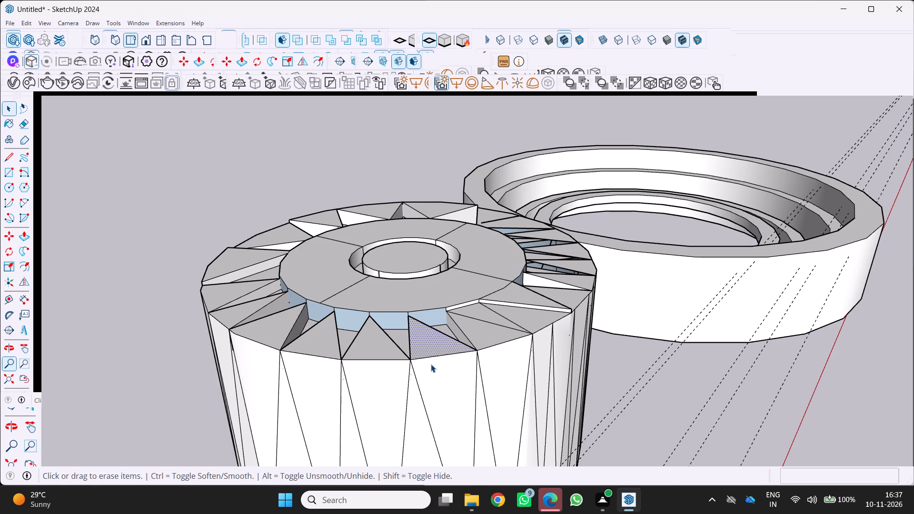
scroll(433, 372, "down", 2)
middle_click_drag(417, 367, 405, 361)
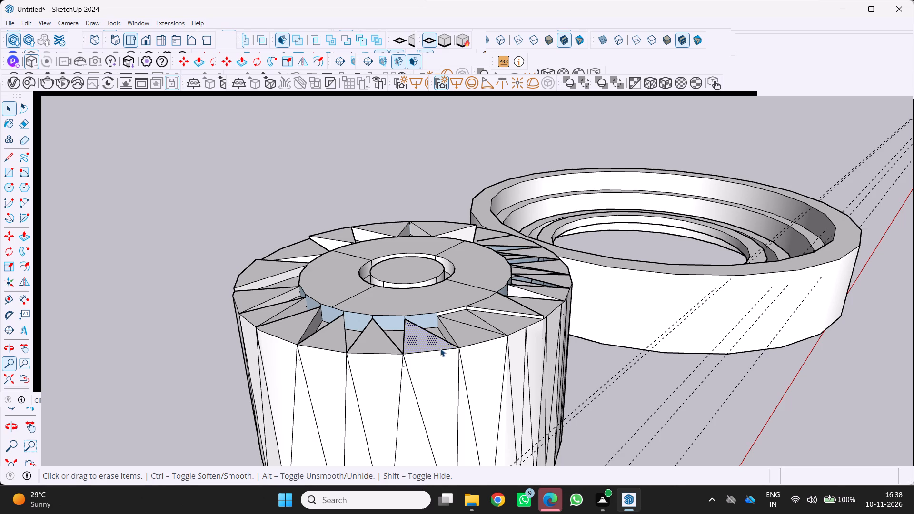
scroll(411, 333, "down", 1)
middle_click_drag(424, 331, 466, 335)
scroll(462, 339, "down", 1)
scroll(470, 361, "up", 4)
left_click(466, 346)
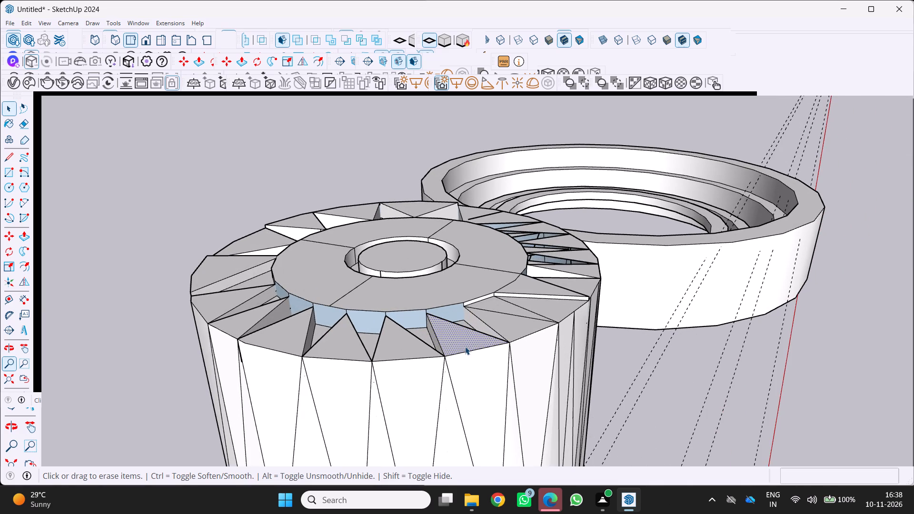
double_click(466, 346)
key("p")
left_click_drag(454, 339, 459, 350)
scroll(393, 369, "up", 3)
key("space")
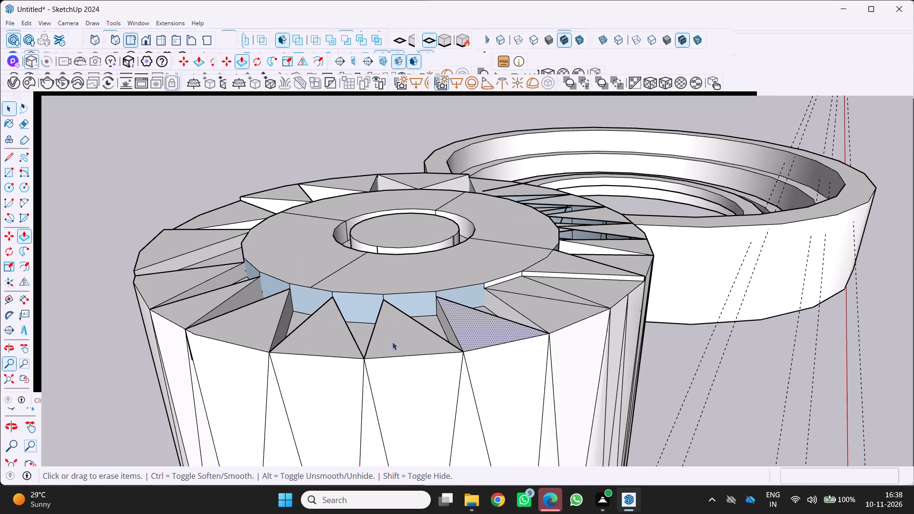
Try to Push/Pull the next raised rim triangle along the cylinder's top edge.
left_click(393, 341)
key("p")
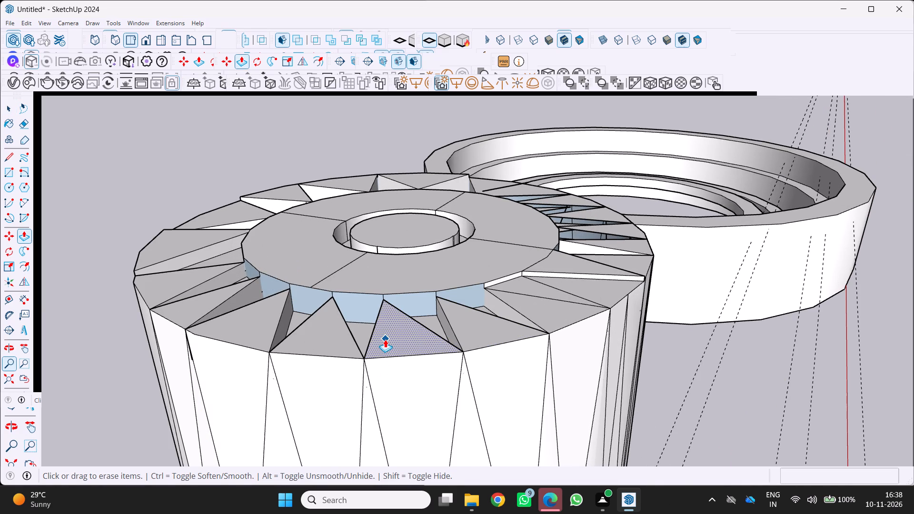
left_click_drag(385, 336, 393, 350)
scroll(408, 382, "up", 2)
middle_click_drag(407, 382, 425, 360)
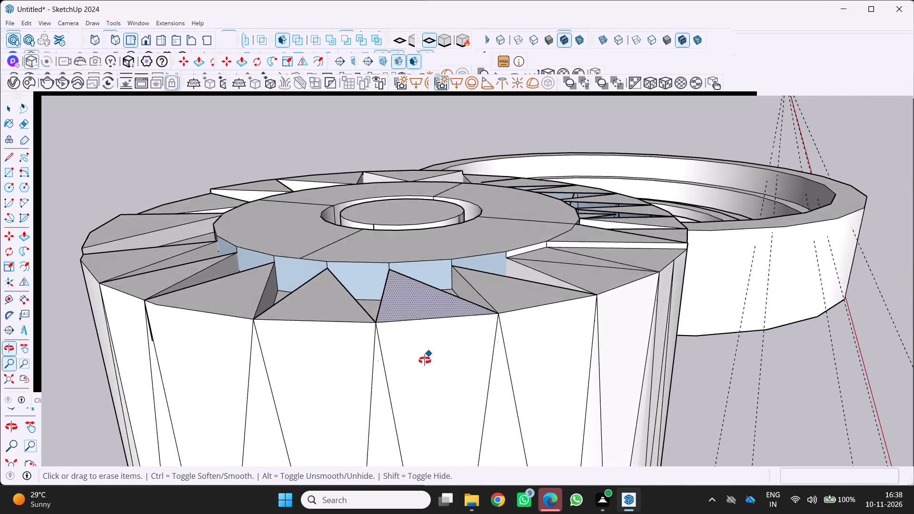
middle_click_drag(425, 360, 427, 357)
Examine up close the raised rim triangles and the gaps between them and the inner disc.
key("space")
key("n")
left_click(425, 343)
middle_click_drag(407, 325, 422, 376)
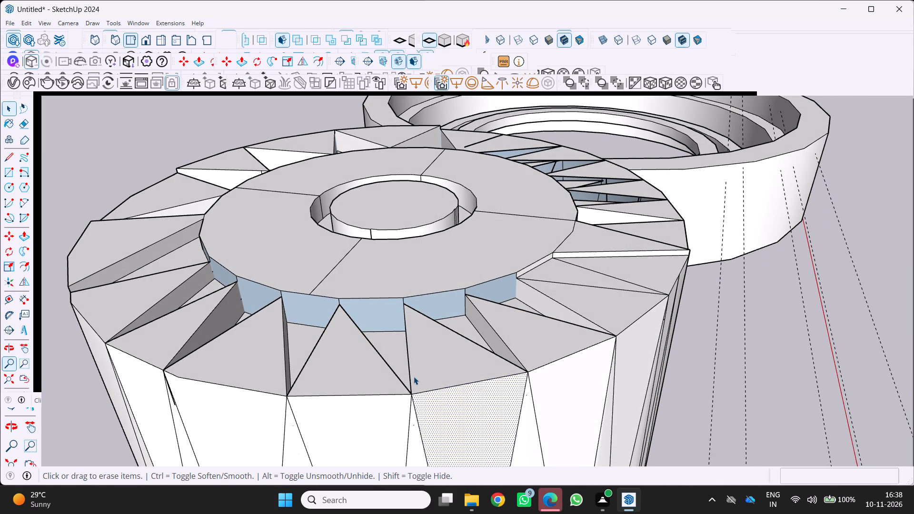
scroll(418, 382, "up", 1)
middle_click_drag(419, 385, 401, 418)
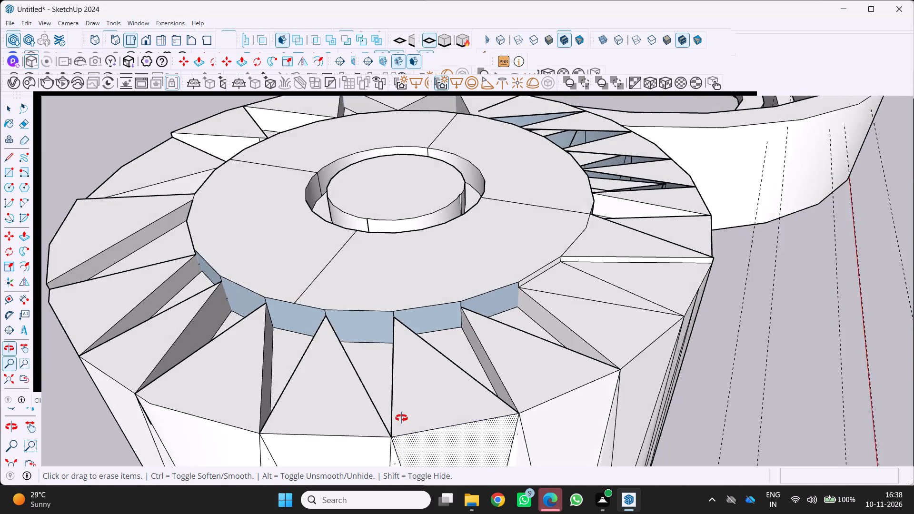
middle_click_drag(401, 418, 396, 419)
scroll(377, 337, "up", 8)
middle_click_drag(387, 304, 499, 215)
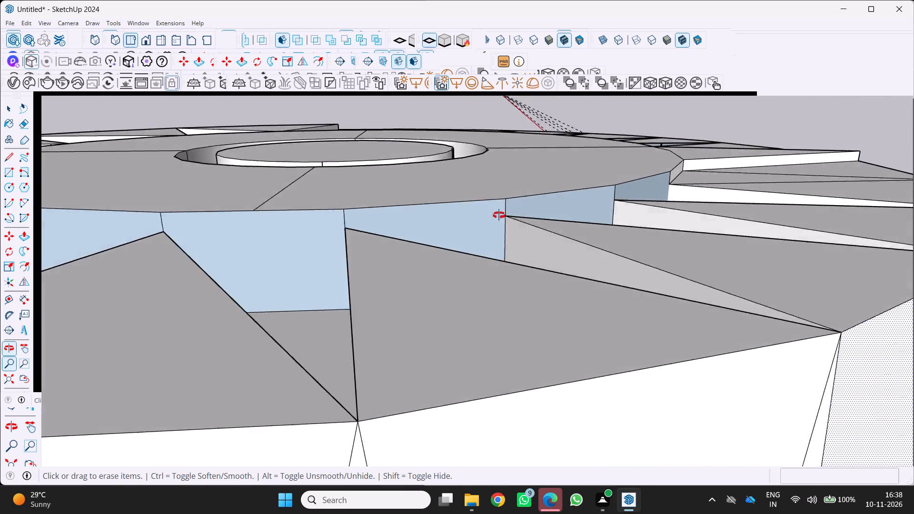
middle_click_drag(499, 215, 464, 248)
scroll(443, 247, "down", 3)
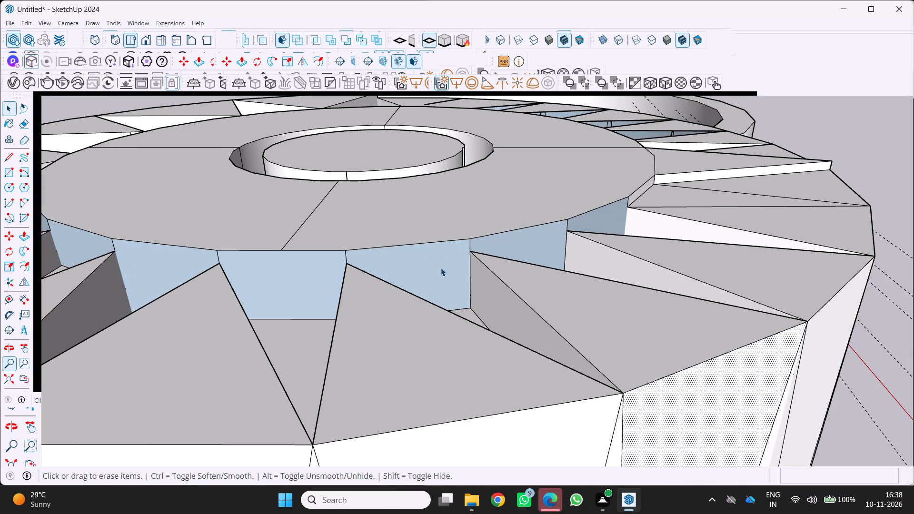
scroll(458, 292, "down", 3)
scroll(437, 326, "up", 1)
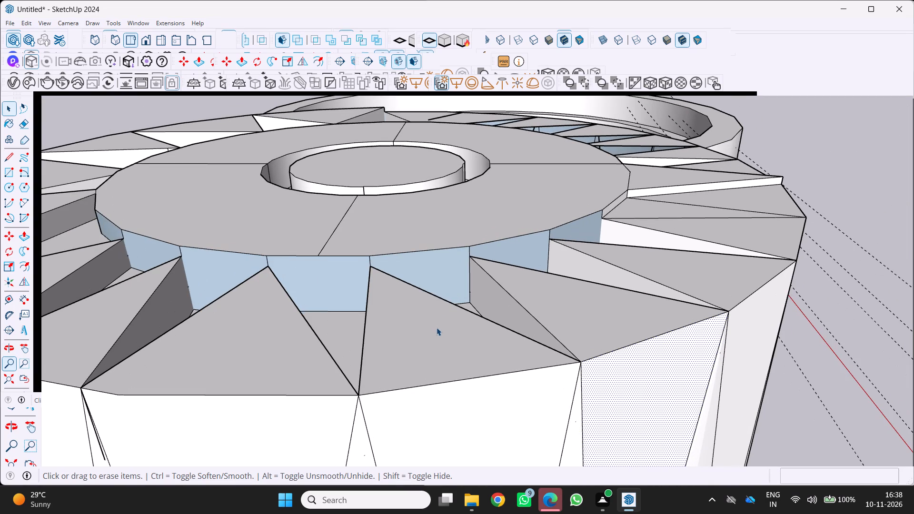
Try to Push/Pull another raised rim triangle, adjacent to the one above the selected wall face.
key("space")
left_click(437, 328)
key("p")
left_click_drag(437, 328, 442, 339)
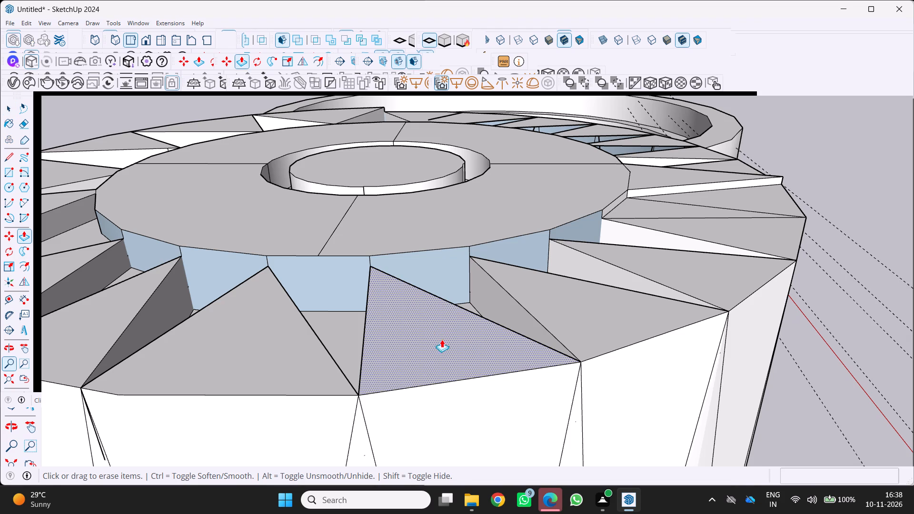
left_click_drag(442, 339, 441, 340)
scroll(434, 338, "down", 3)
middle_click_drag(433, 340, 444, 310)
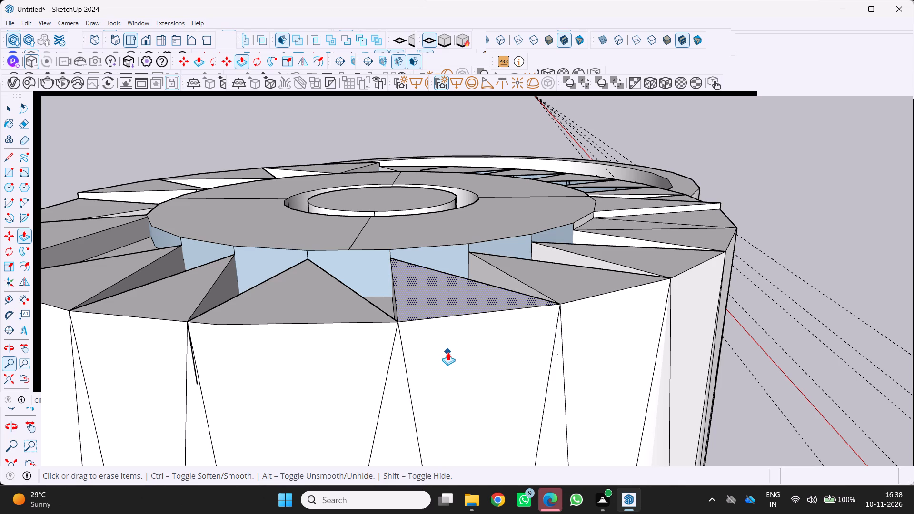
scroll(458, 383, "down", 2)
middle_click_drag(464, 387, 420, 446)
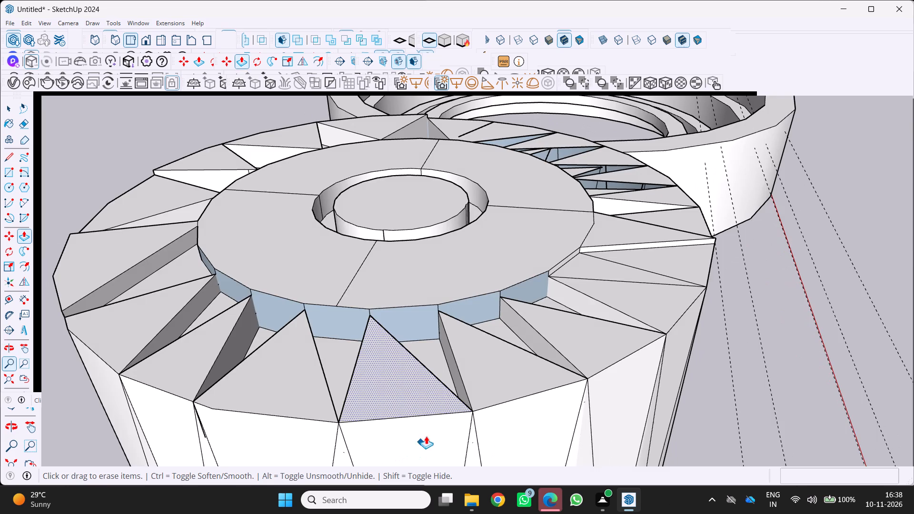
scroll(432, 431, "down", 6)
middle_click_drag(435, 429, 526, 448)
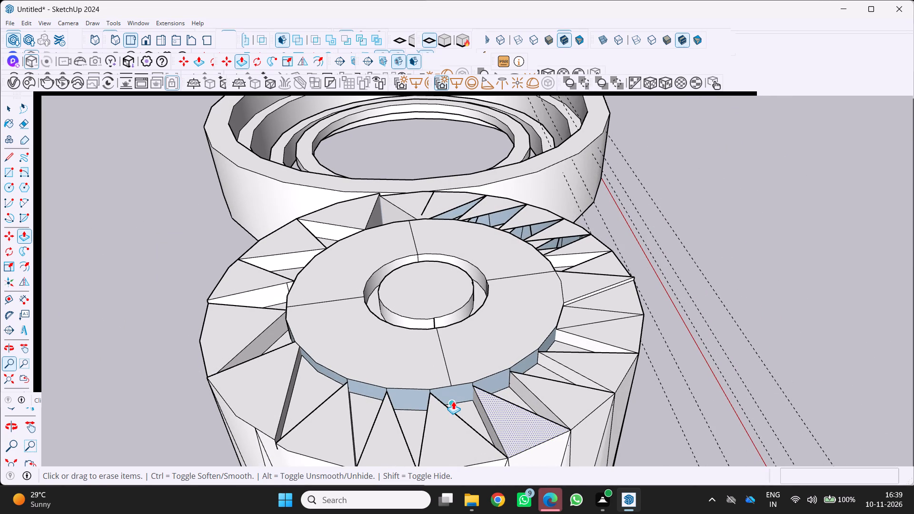
Examine the raised rim triangles and the gaps between them and the inner disc all around the cylinder's top.
middle_click_drag(430, 409, 403, 451)
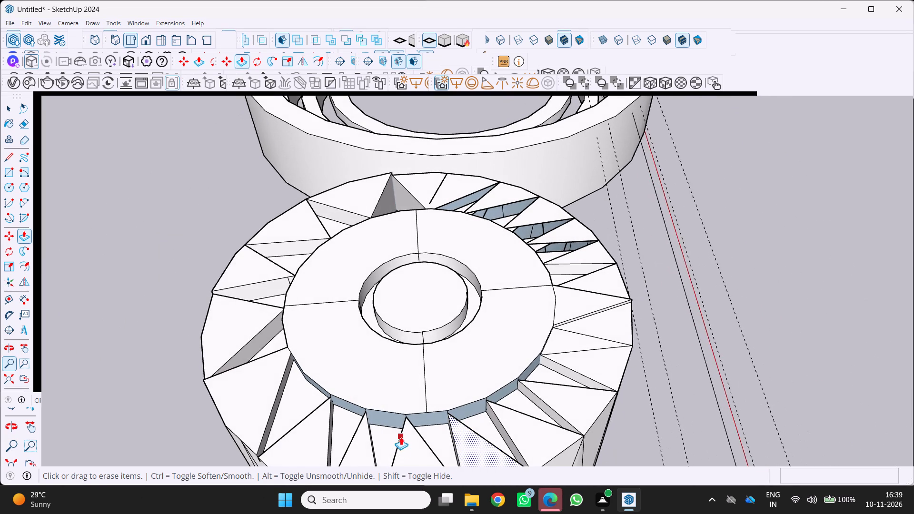
scroll(488, 395, "up", 2)
middle_click_drag(501, 330, 379, 437)
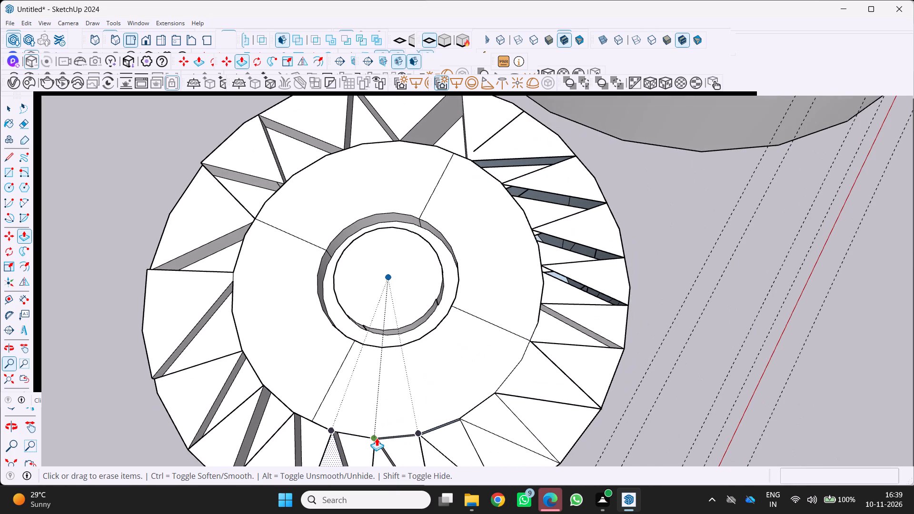
scroll(500, 342, "down", 2)
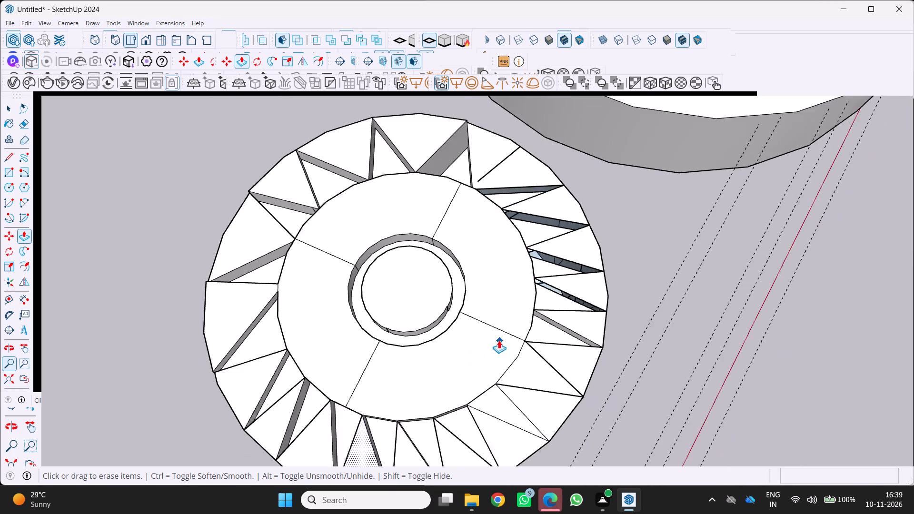
scroll(499, 340, "down", 1)
middle_click_drag(497, 336, 372, 250)
scroll(479, 246, "up", 4)
middle_click_drag(518, 289, 378, 287)
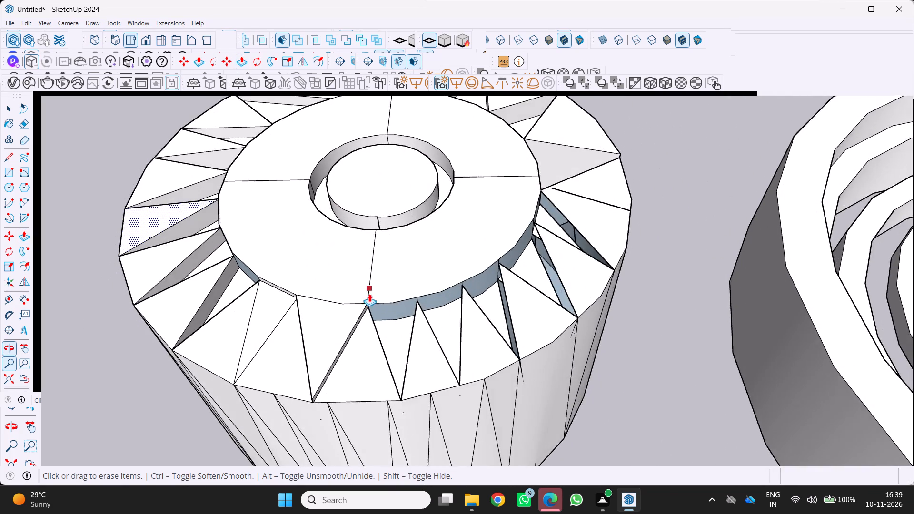
scroll(429, 290, "up", 2)
middle_click_drag(456, 305, 561, 210)
scroll(526, 215, "up", 4)
middle_click_drag(509, 221, 398, 308)
scroll(476, 299, "up", 1)
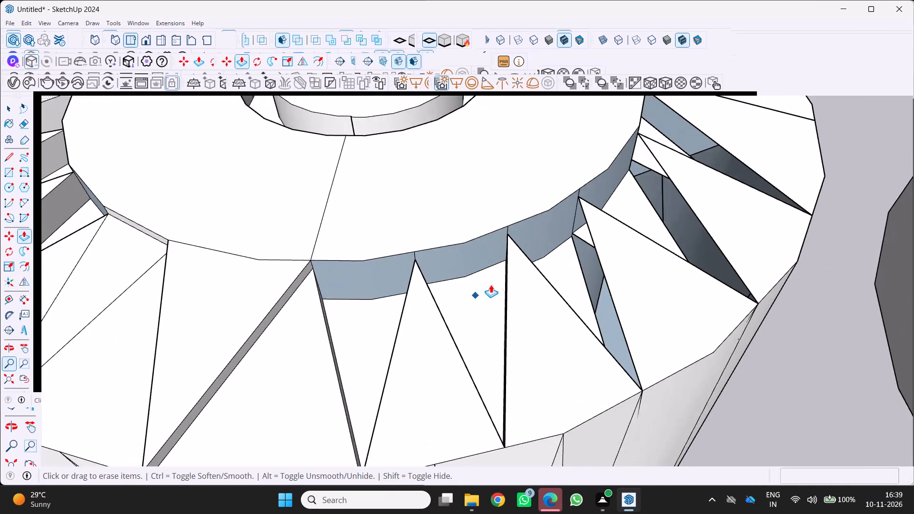
scroll(510, 271, "down", 3)
middle_click_drag(510, 274, 598, 241)
scroll(599, 214, "up", 3)
middle_click_drag(598, 214, 572, 228)
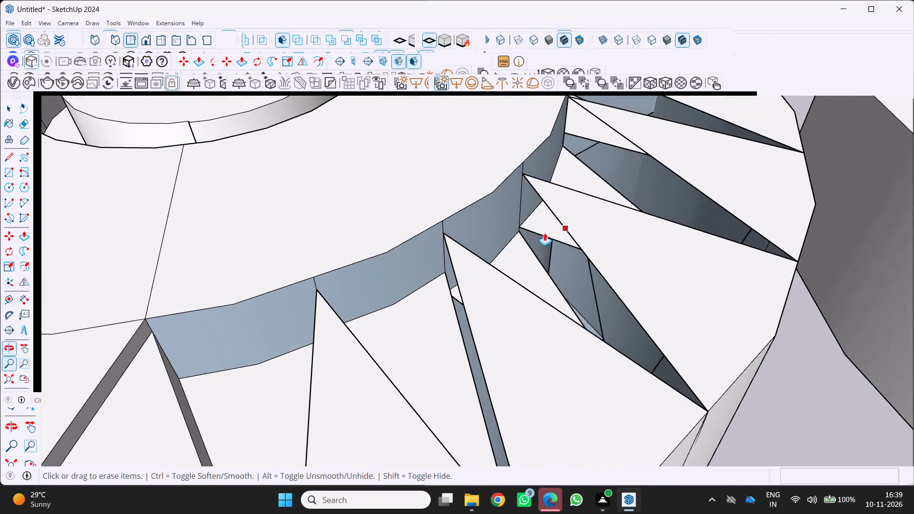
scroll(490, 261, "down", 5)
middle_click_drag(489, 261, 426, 284)
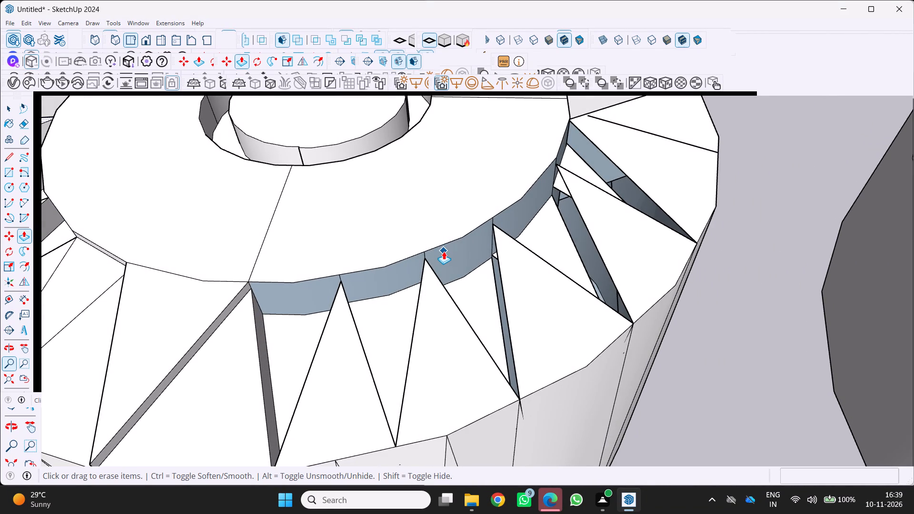
scroll(456, 280, "down", 4)
scroll(497, 325, "down", 4)
middle_click_drag(499, 335, 603, 341)
scroll(457, 349, "down", 3)
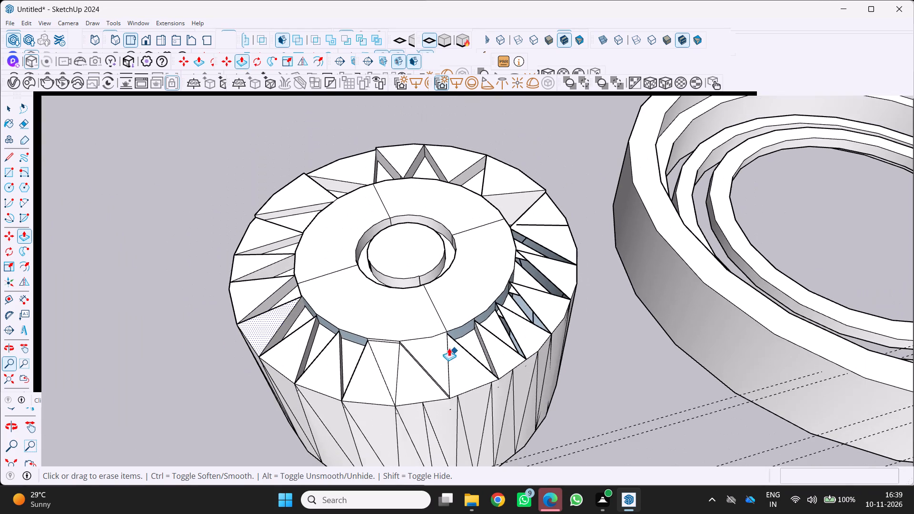
scroll(437, 347, "up", 3)
scroll(415, 304, "up", 2)
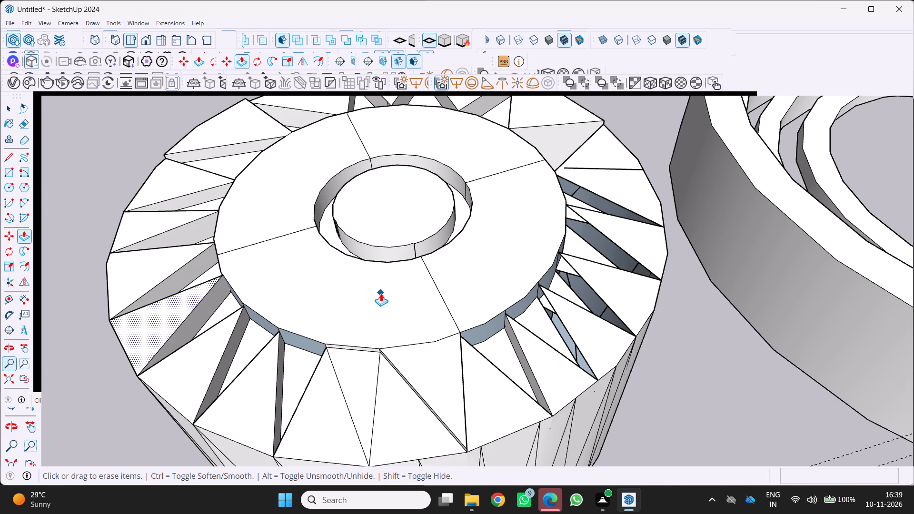
scroll(400, 339, "down", 5)
middle_click_drag(401, 352, 348, 429)
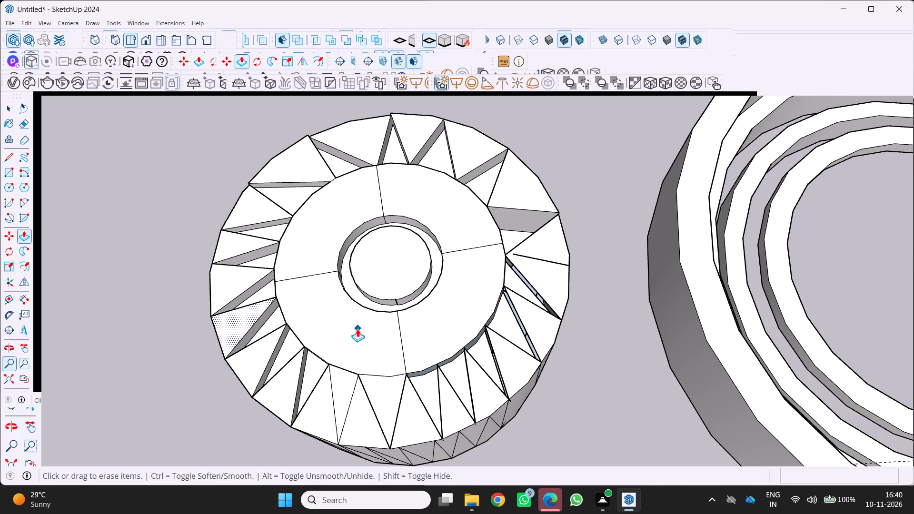
scroll(358, 329, "down", 1)
middle_click_drag(358, 329, 454, 300)
scroll(412, 320, "up", 3)
middle_click_drag(401, 318, 427, 272)
scroll(419, 271, "up", 1)
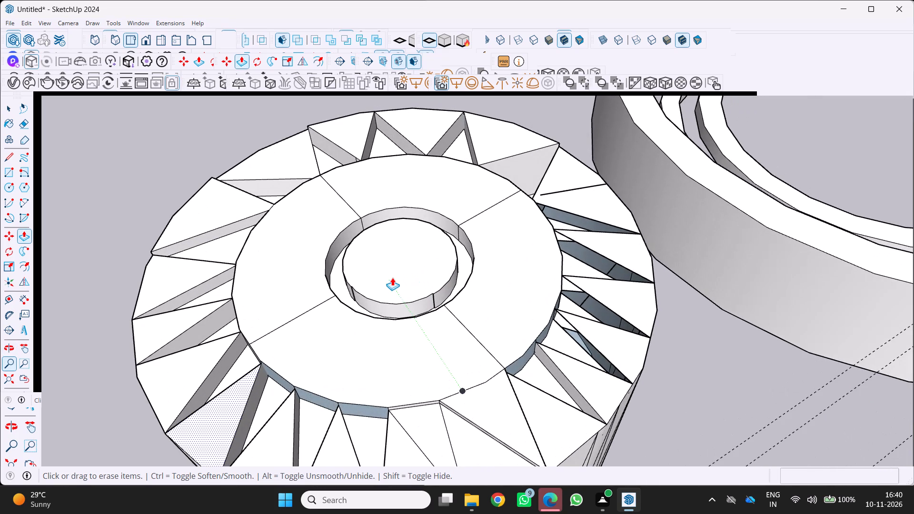
Offset the edge of the small central disc on the cylinder's top inward to create a smaller concentric circle.
key("space")
key("space")
left_click(391, 277)
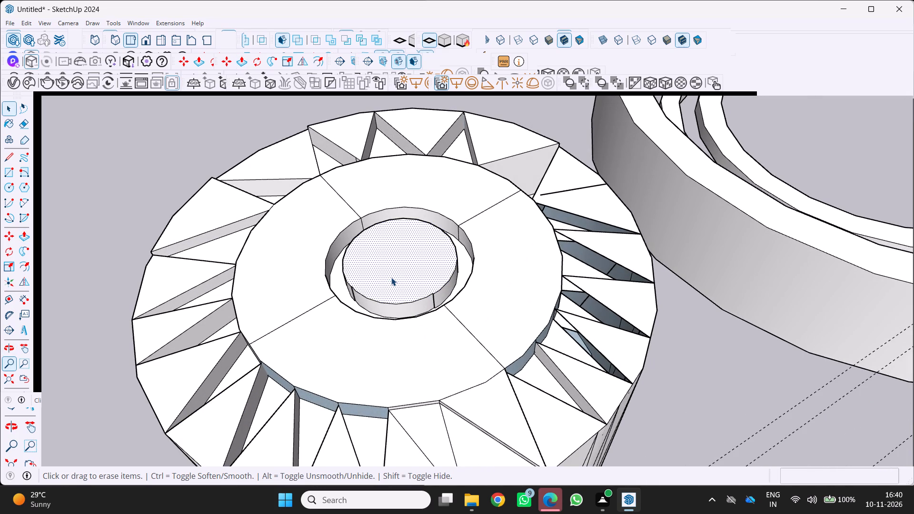
key("f")
left_click_drag(390, 277, 391, 271)
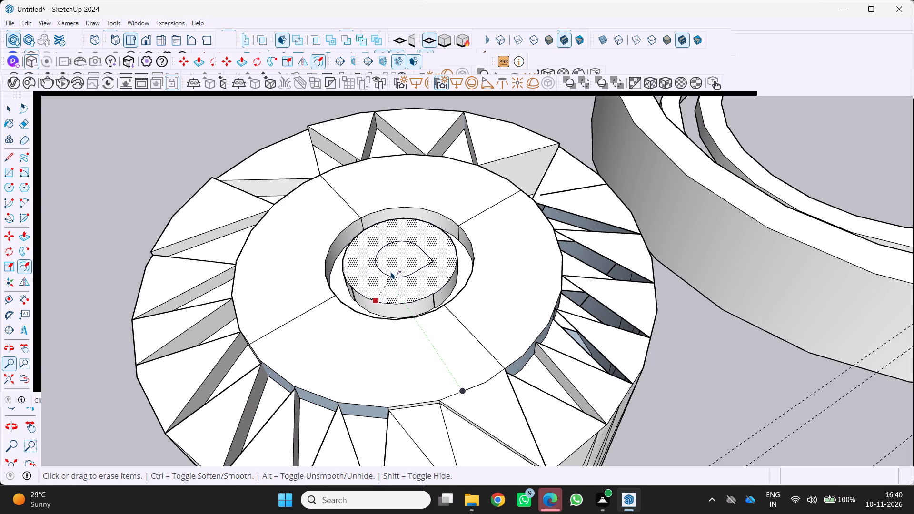
left_click_drag(391, 271, 388, 296)
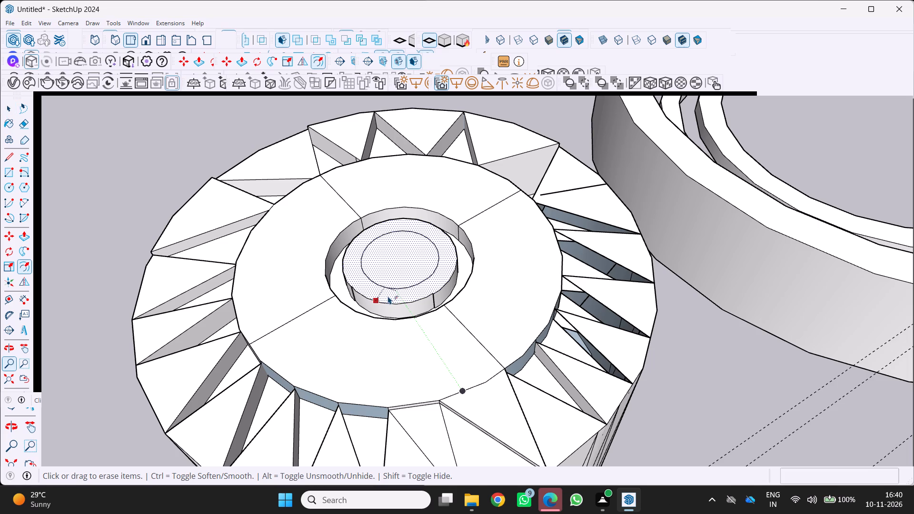
left_click_drag(388, 296, 388, 289)
Push/Pull the inner concentric circle down to form a recess, and bring its floor partway back up.
scroll(388, 253, "up", 3)
key("space")
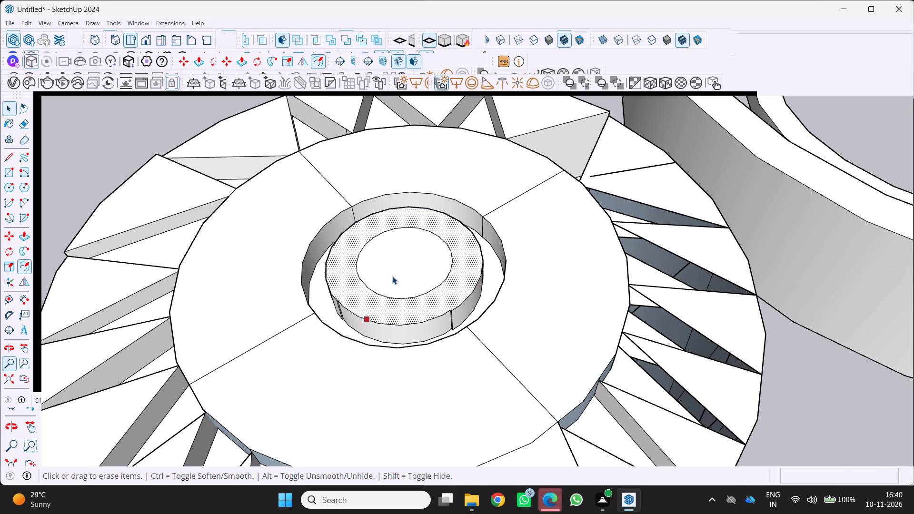
left_click(392, 276)
key("p")
left_click_drag(392, 265, 391, 277)
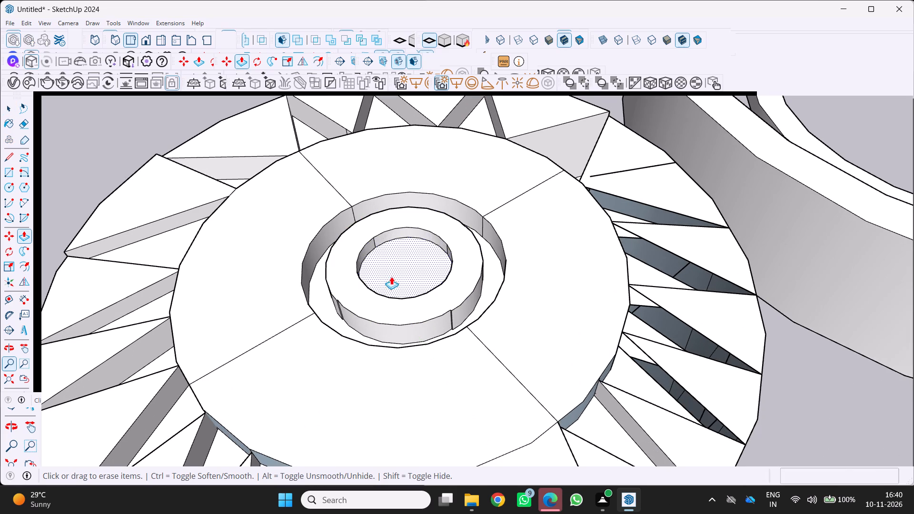
left_click_drag(391, 277, 390, 281)
scroll(402, 254, "up", 2)
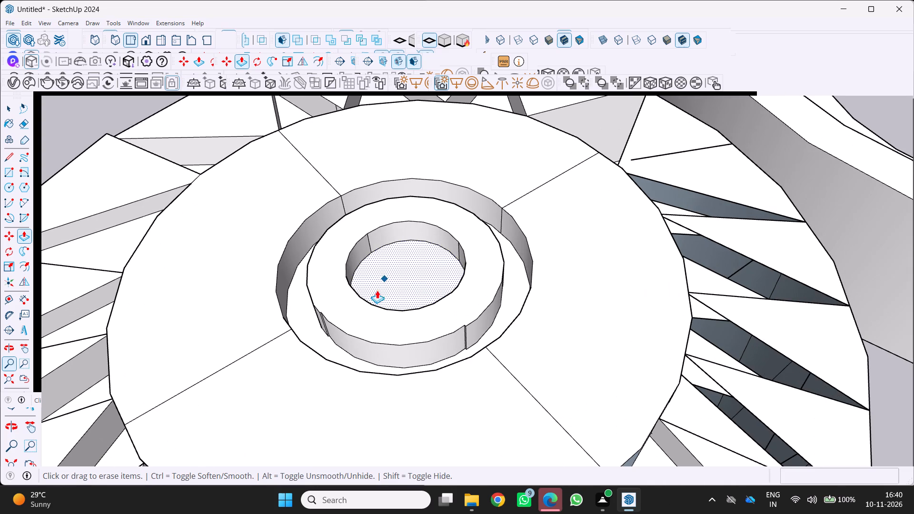
scroll(410, 257, "up", 4)
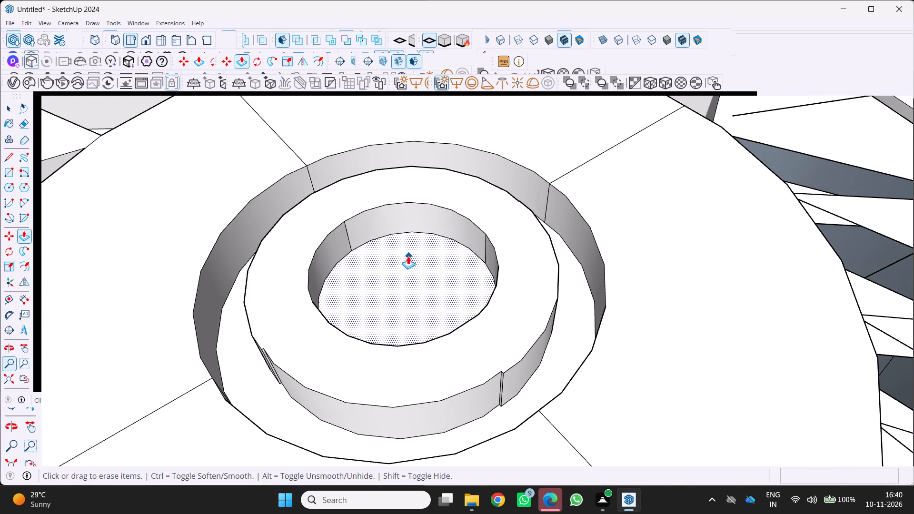
left_click_drag(400, 276, 412, 258)
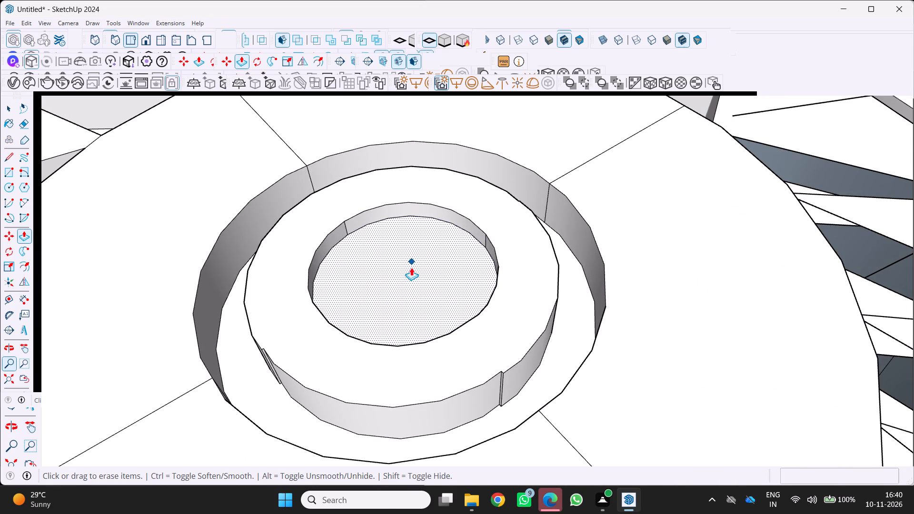
Push/Pull the ring around the recessed inner circle down until it is level with the circle's face.
key("space")
left_click(502, 314)
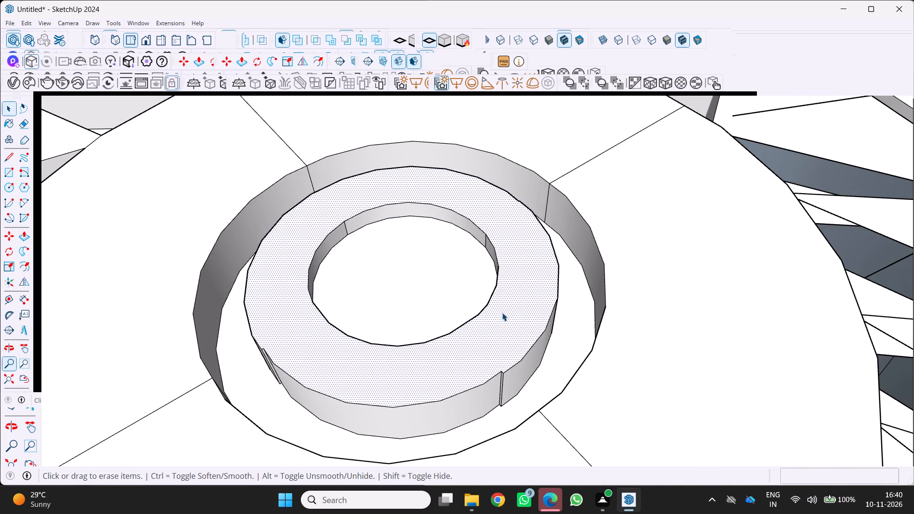
key("p")
left_click_drag(500, 306, 506, 318)
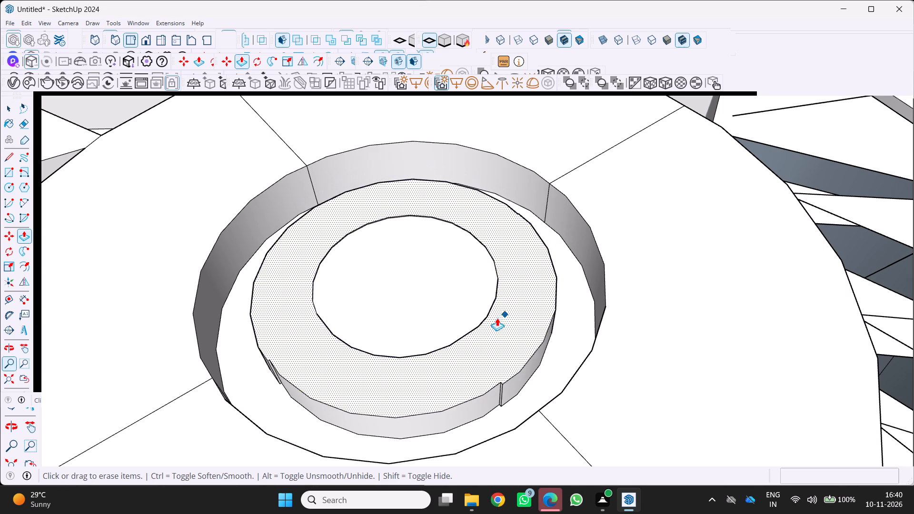
scroll(487, 326, "down", 4)
middle_click_drag(476, 318, 545, 210)
scroll(438, 322, "down", 4)
key("space")
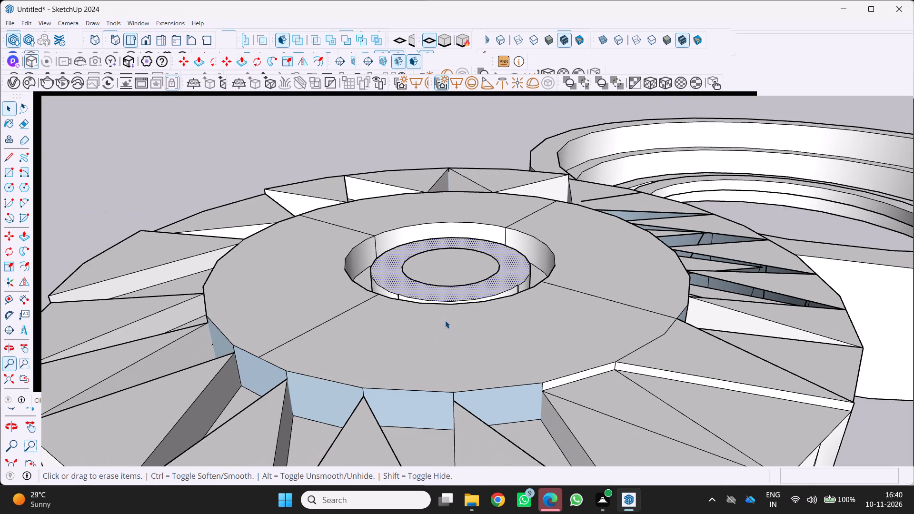
Inspect the cylinder's top, rim triangles and zigzag wall from several low and raised viewpoints.
scroll(430, 336, "down", 3)
middle_click_drag(428, 336, 365, 361)
scroll(365, 348, "down", 5)
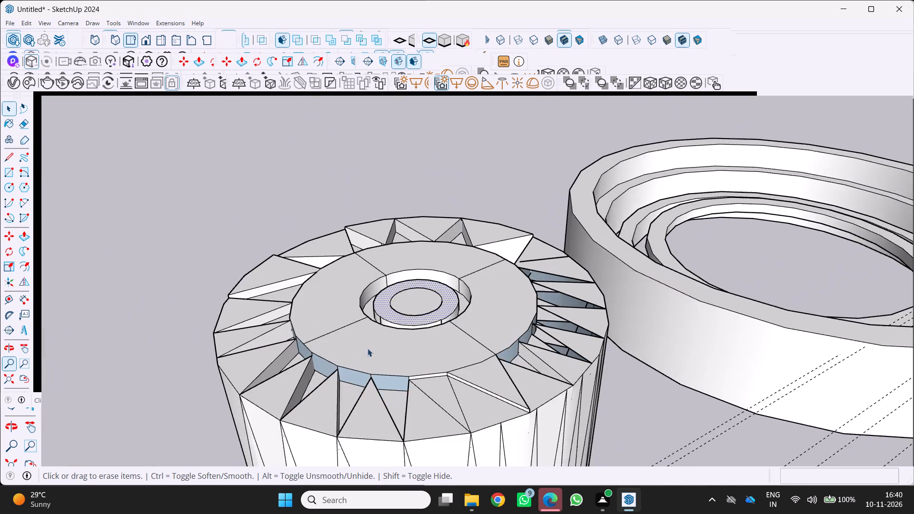
middle_click_drag(369, 348, 298, 355)
scroll(300, 358, "up", 5)
middle_click_drag(529, 356, 428, 321)
scroll(442, 318, "down", 3)
middle_click_drag(443, 321, 425, 345)
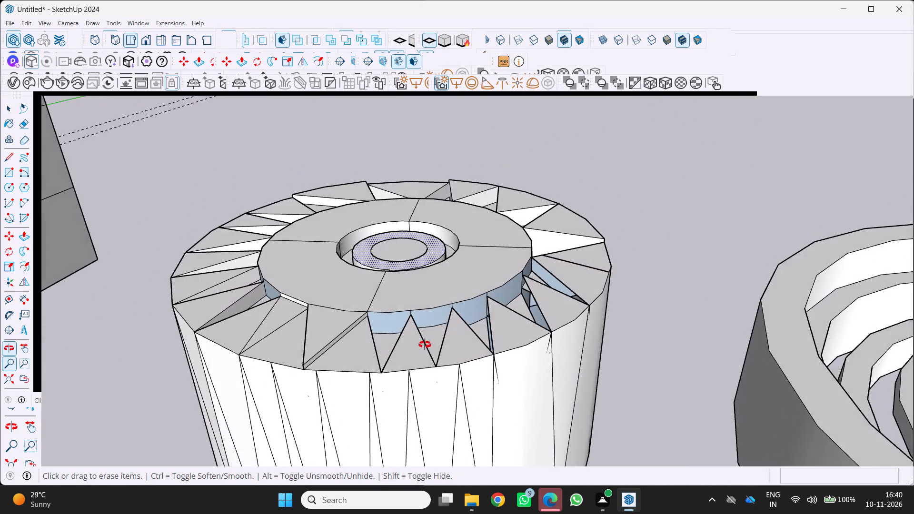
middle_click_drag(425, 345, 424, 345)
scroll(289, 352, "up", 1)
middle_click_drag(289, 352, 347, 310)
scroll(378, 344, "up", 3)
middle_click_drag(377, 341, 348, 350)
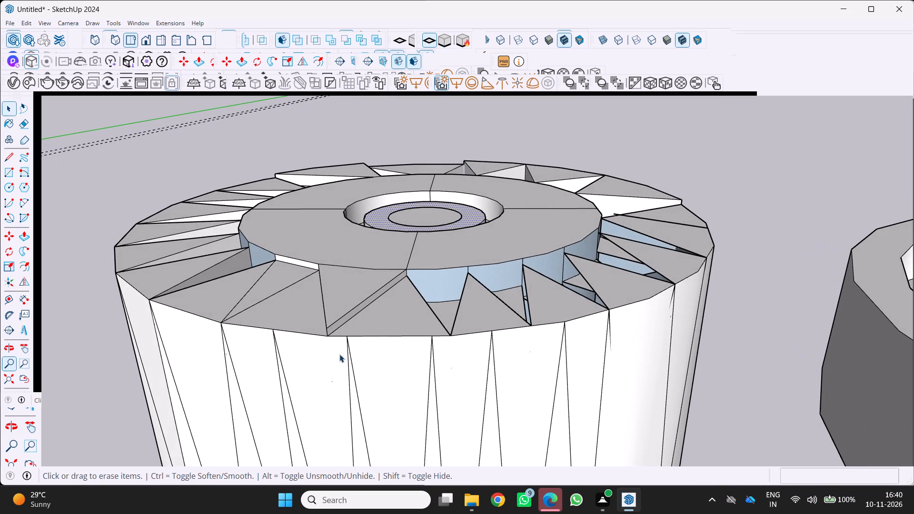
middle_click_drag(411, 351, 342, 354)
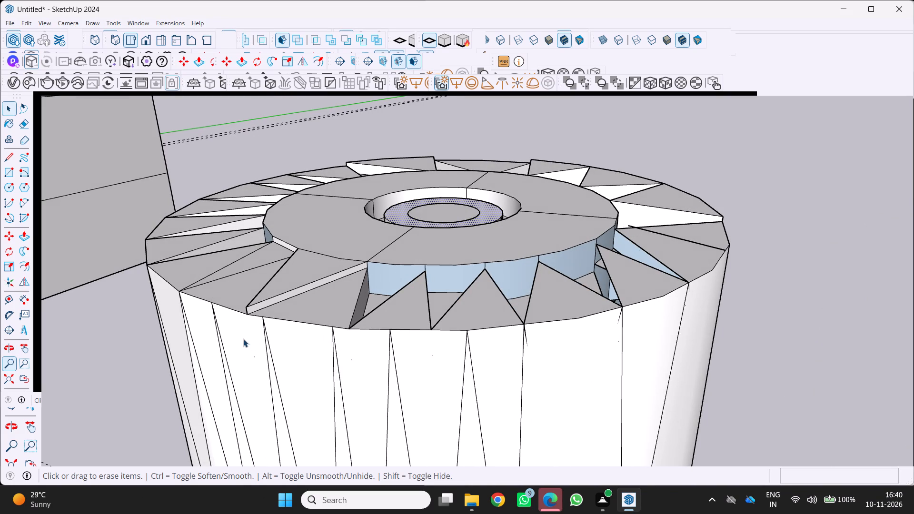
scroll(263, 314, "down", 2)
middle_click_drag(274, 309, 418, 292)
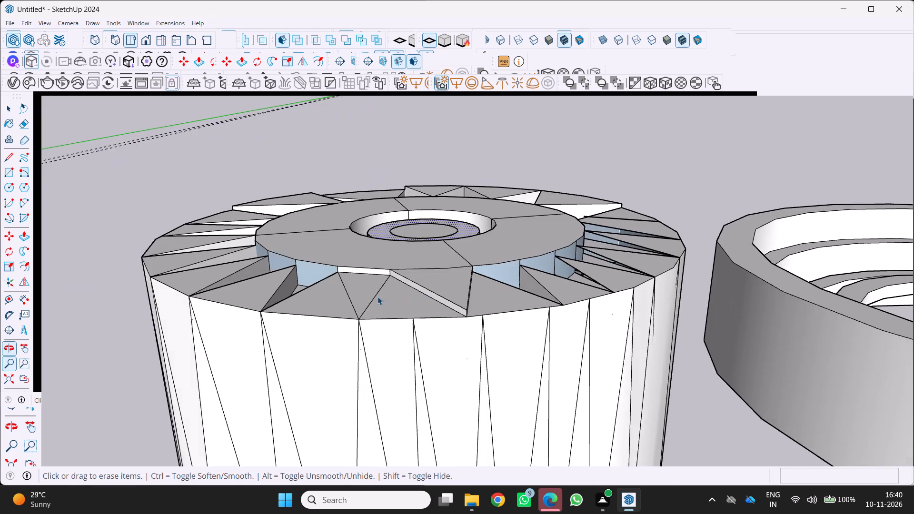
scroll(373, 296, "down", 3)
middle_click_drag(369, 297, 436, 296)
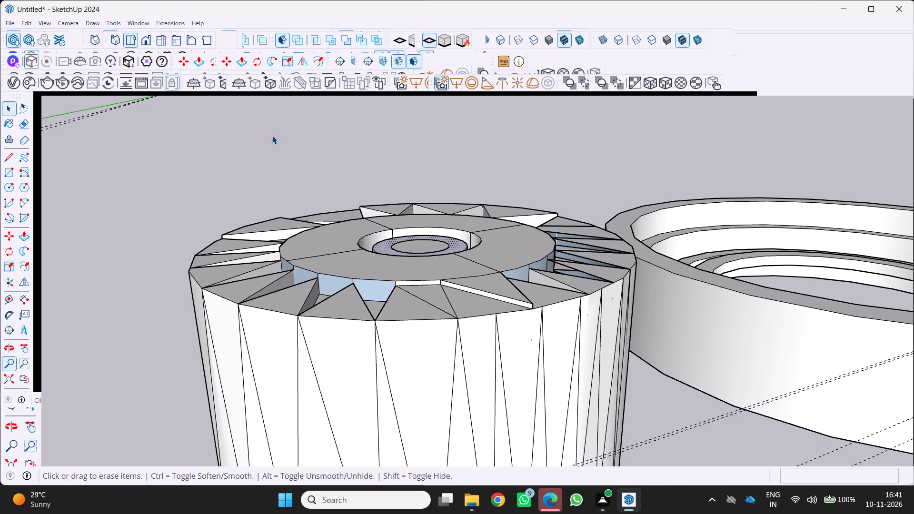
scroll(521, 173, "down", 3)
middle_click_drag(495, 185, 498, 191)
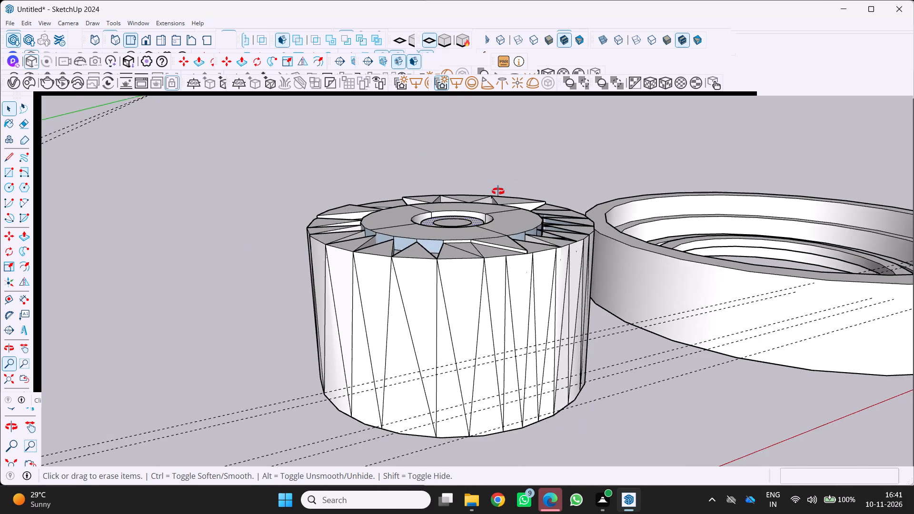
middle_click_drag(498, 191, 478, 241)
scroll(480, 238, "down", 1)
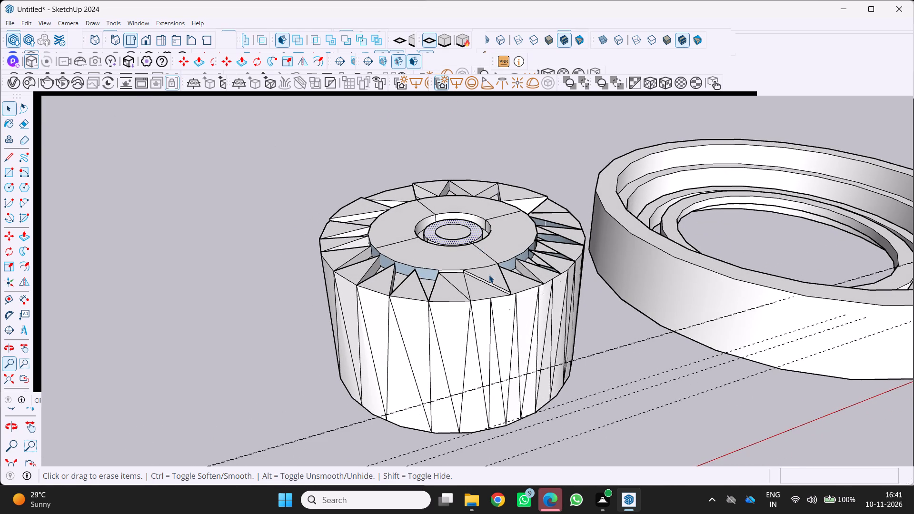
middle_click_drag(499, 282, 511, 329)
scroll(507, 321, "down", 3)
middle_click_drag(502, 320, 477, 316)
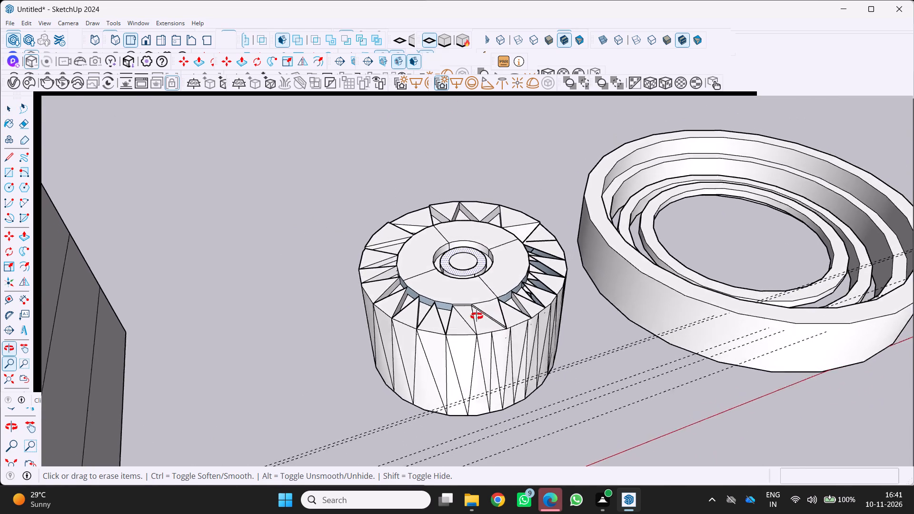
middle_click_drag(477, 316, 465, 315)
Push/Pull the ring around the innermost circle further down, leaving the central disc raised above it.
scroll(448, 226, "up", 4)
scroll(469, 260, "up", 2)
key("p")
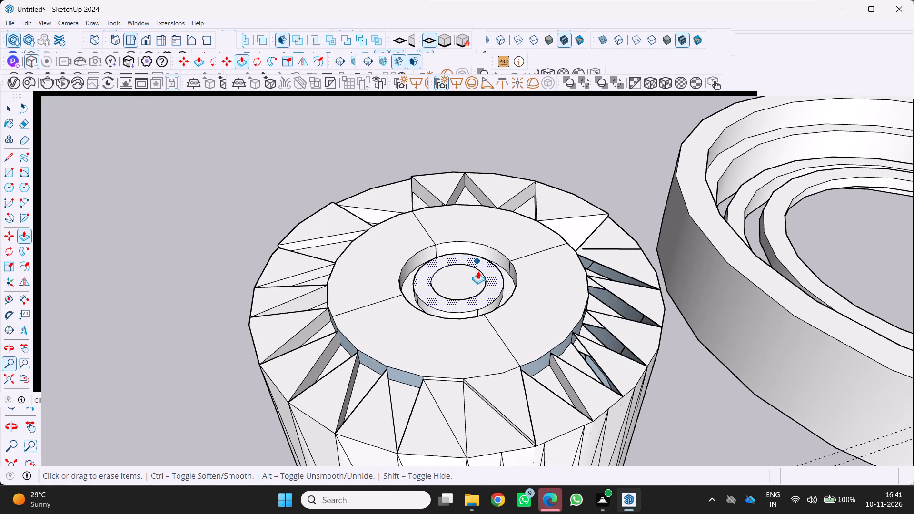
left_click_drag(490, 283, 490, 290)
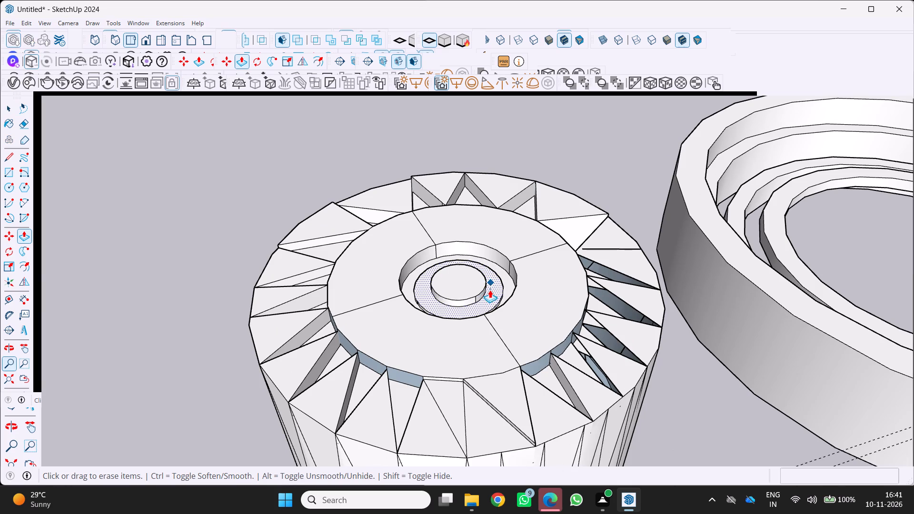
left_click_drag(490, 290, 489, 290)
Push/Pull the front sector of the cylinder's top disc down 3 7/8".
scroll(465, 327, "up", 3)
key("space")
left_click(458, 339)
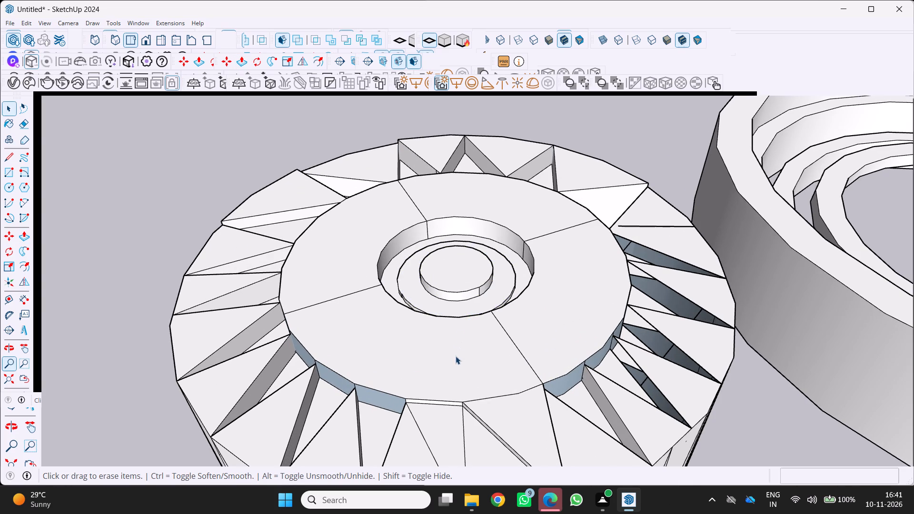
left_click(456, 356)
key("p")
left_click_drag(456, 355, 457, 367)
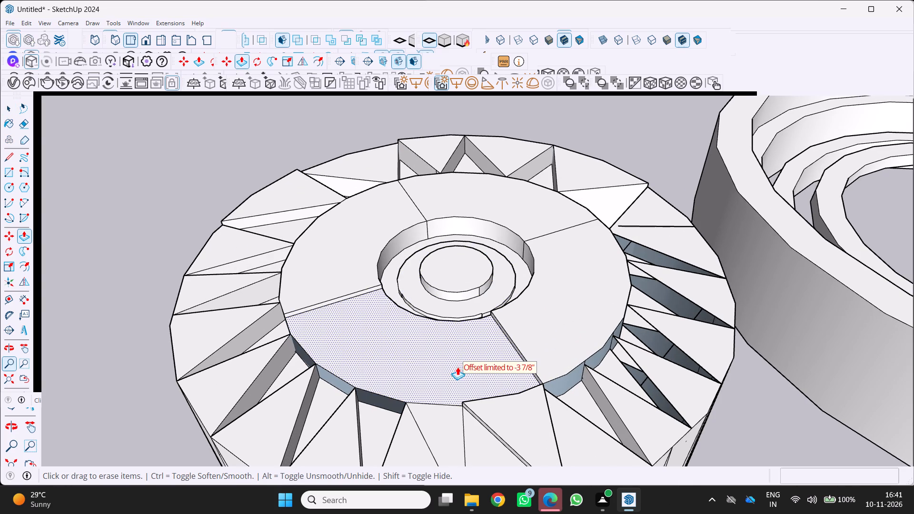
left_click_drag(457, 367, 457, 368)
Push/Pull the adjacent sector on the disc's right side down 3 7/8" to match the front sector.
scroll(497, 311, "up", 3)
key("space")
left_click(585, 277)
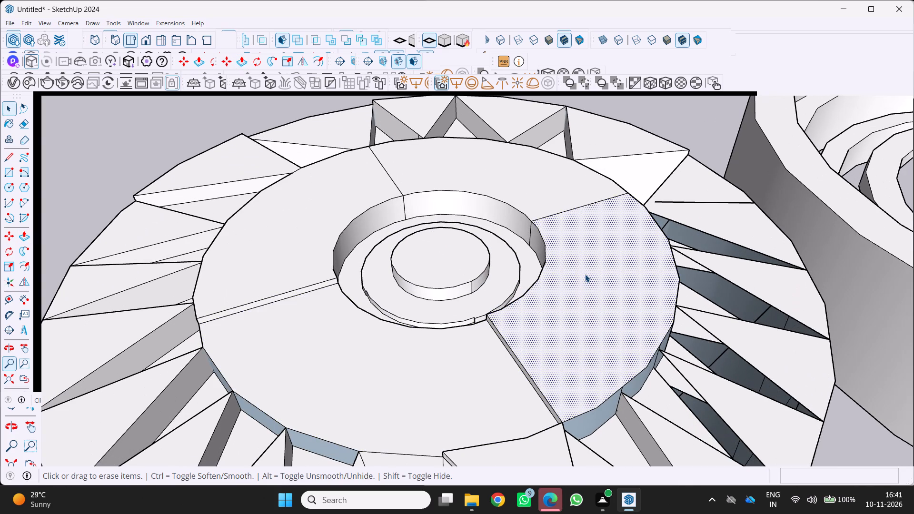
key("p")
left_click_drag(583, 274, 580, 285)
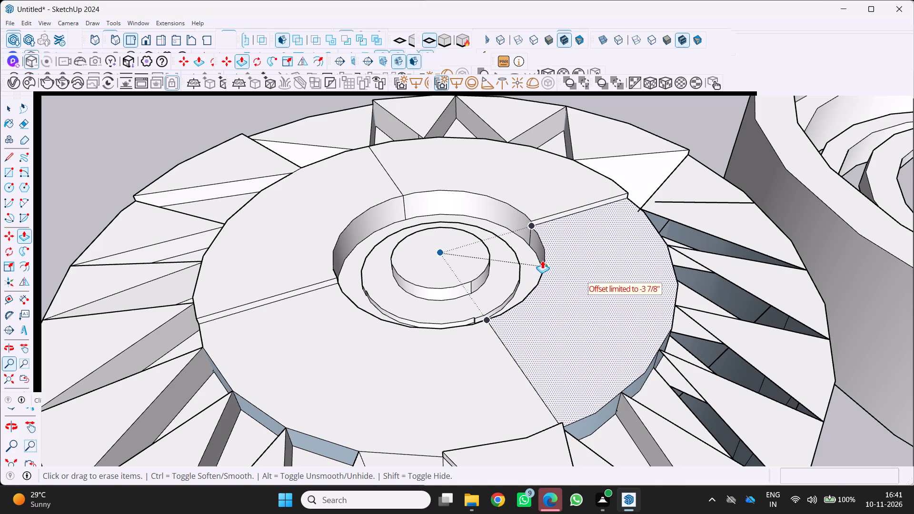
Push/Pull the third disc sector, at the rear, down until it is level with the neighbouring lowered sector.
scroll(542, 260, "down", 3)
middle_click_drag(541, 259, 384, 264)
scroll(386, 264, "up", 1)
scroll(503, 223, "up", 2)
middle_click_drag(505, 223, 488, 242)
key("space")
left_click(582, 229)
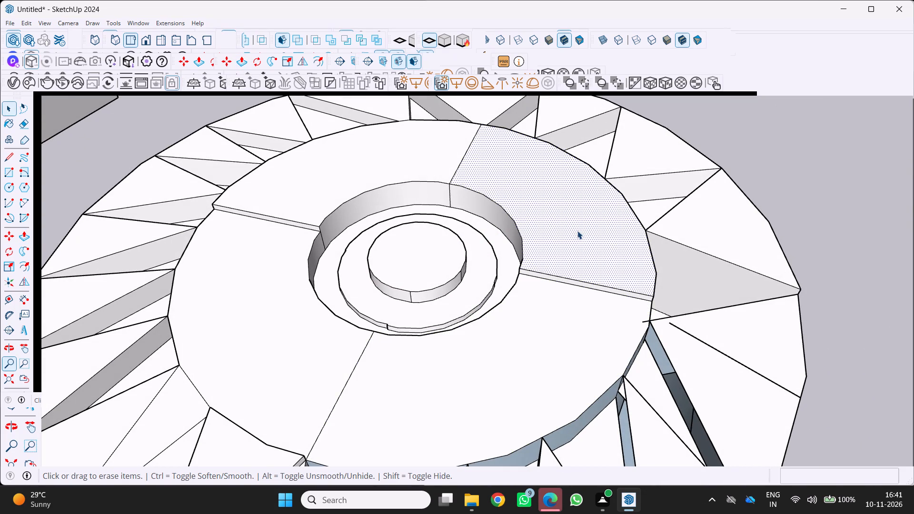
key("p")
left_click_drag(566, 229, 552, 279)
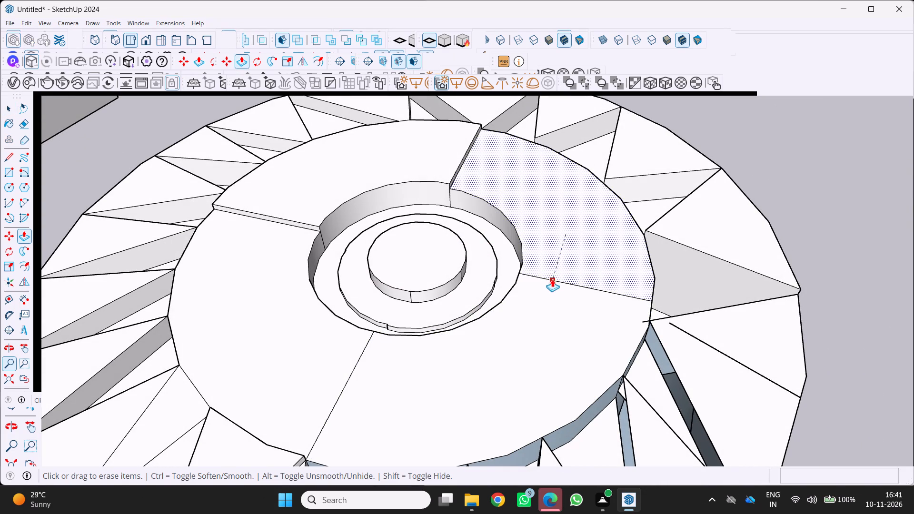
left_click_drag(552, 279, 546, 286)
Push/Pull the last raised disc sector down until it is level with the other three.
scroll(544, 286, "down", 4)
scroll(548, 283, "up", 1)
middle_click_drag(548, 283, 648, 245)
scroll(285, 219, "up", 1)
middle_click_drag(285, 219, 293, 222)
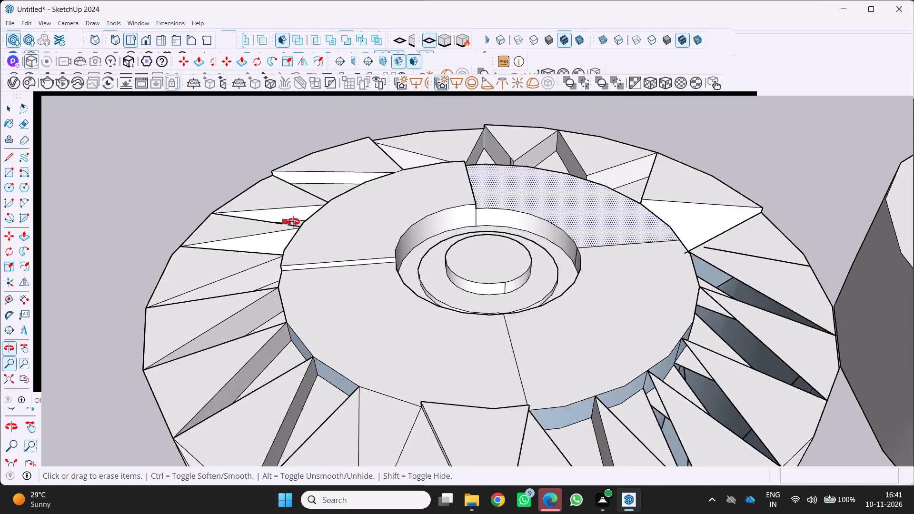
middle_click_drag(293, 222, 501, 213)
scroll(501, 213, "up", 1)
left_click(371, 274)
key("space")
left_click(372, 274)
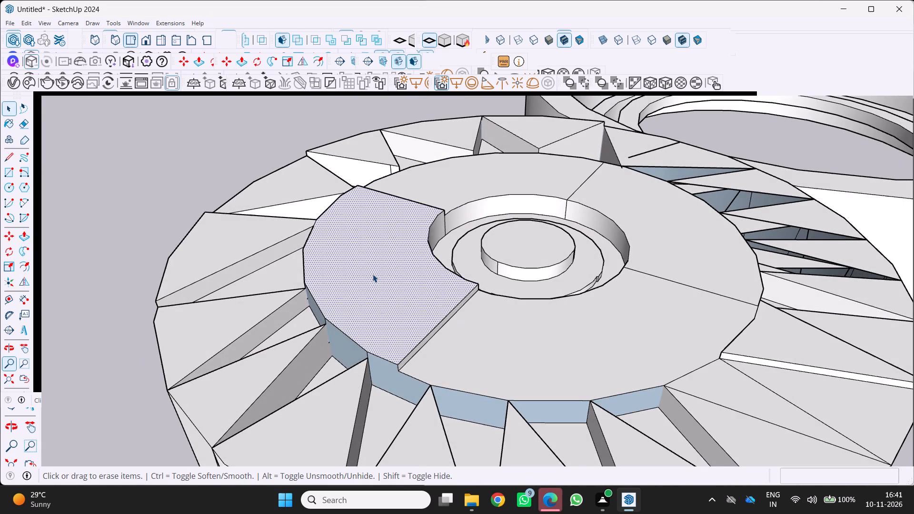
key("p")
left_click_drag(372, 274, 490, 307)
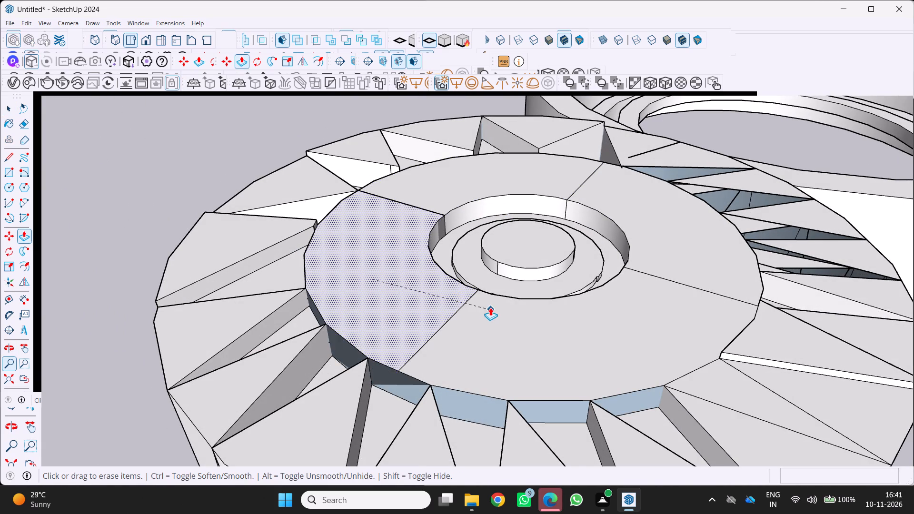
left_click_drag(490, 307, 488, 307)
Erase the first two vertical seam edges on the central recess's outer wall, where the sector lines meet it.
middle_click_drag(440, 298, 653, 262)
scroll(565, 250, "down", 2)
middle_click_drag(557, 255, 385, 257)
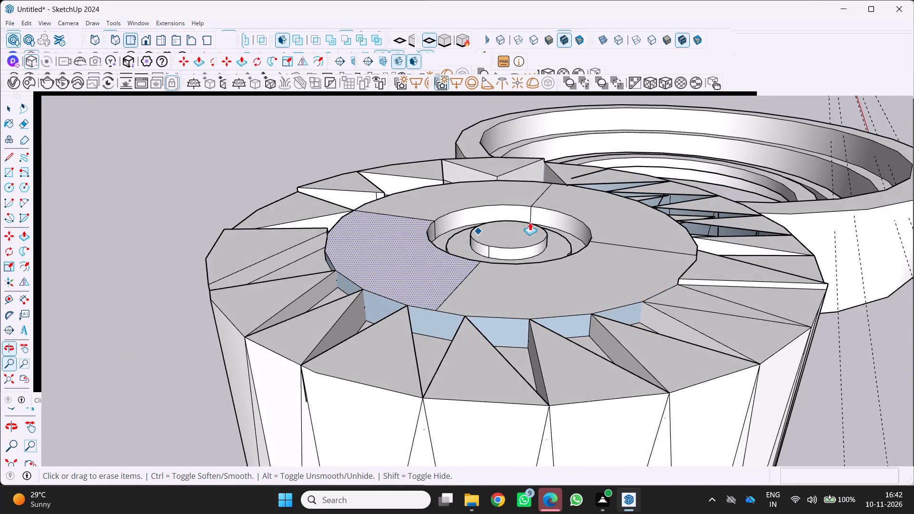
middle_click_drag(530, 222, 419, 256)
scroll(419, 256, "up", 1)
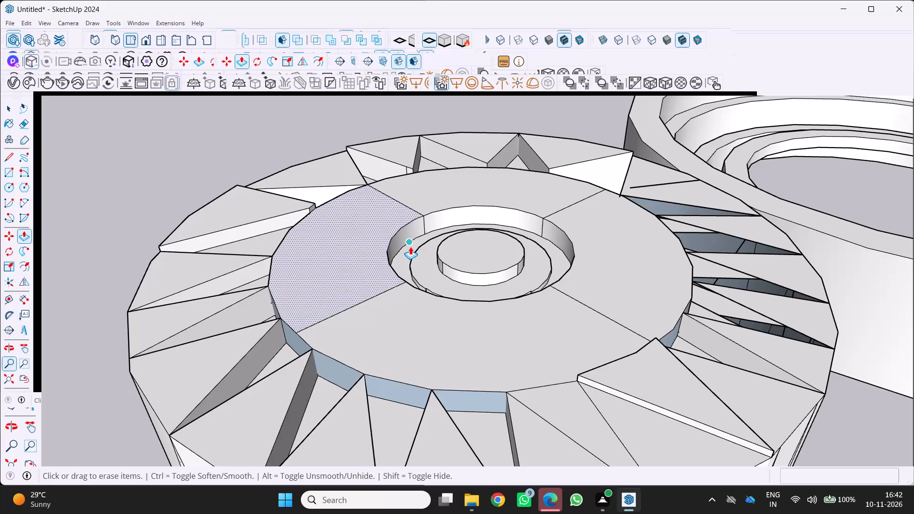
scroll(420, 270, "down", 1)
middle_click_drag(426, 274, 406, 300)
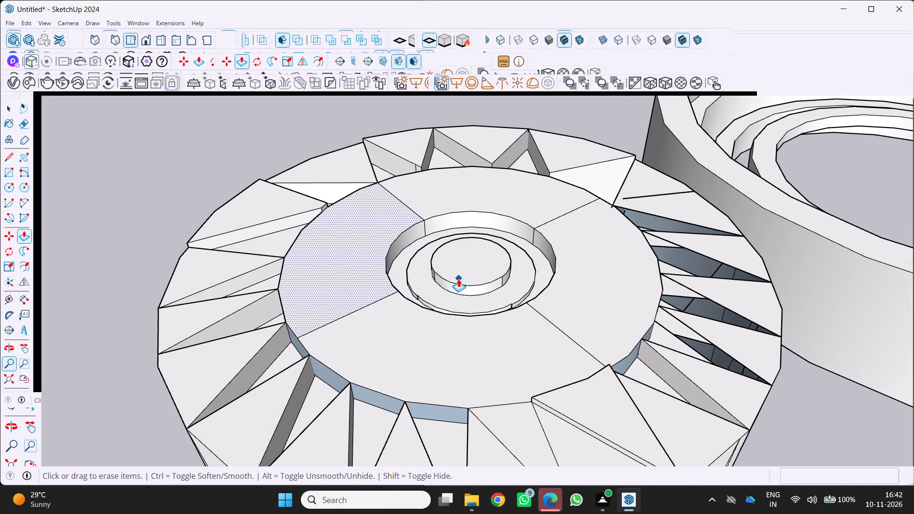
key("e")
scroll(480, 268, "up", 3)
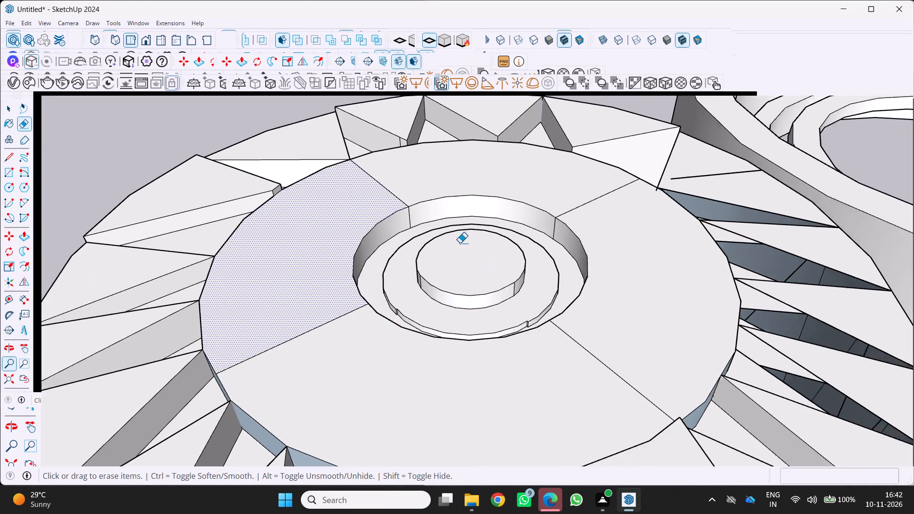
scroll(460, 243, "up", 4)
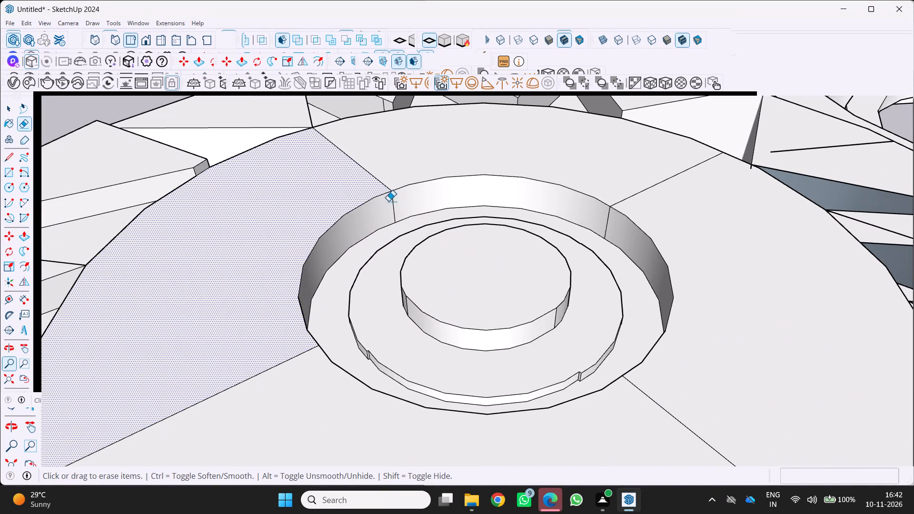
left_click(392, 201)
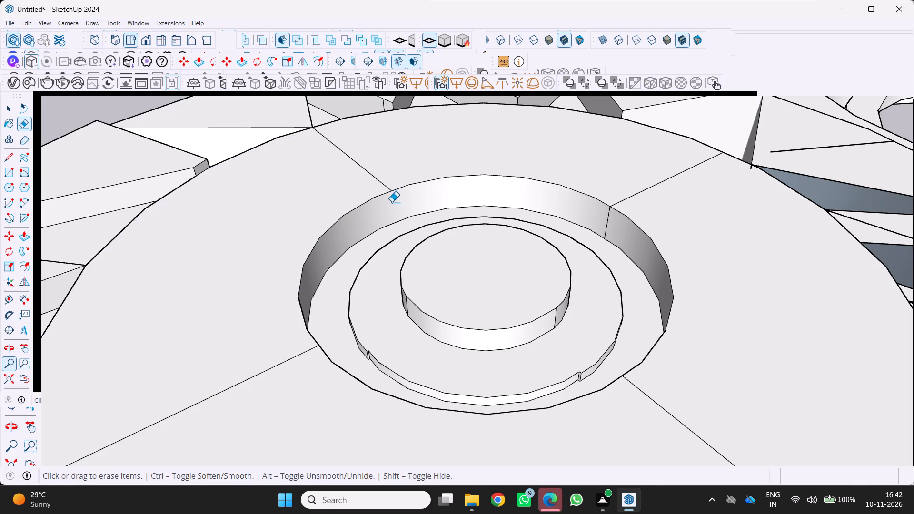
scroll(596, 213, "up", 3)
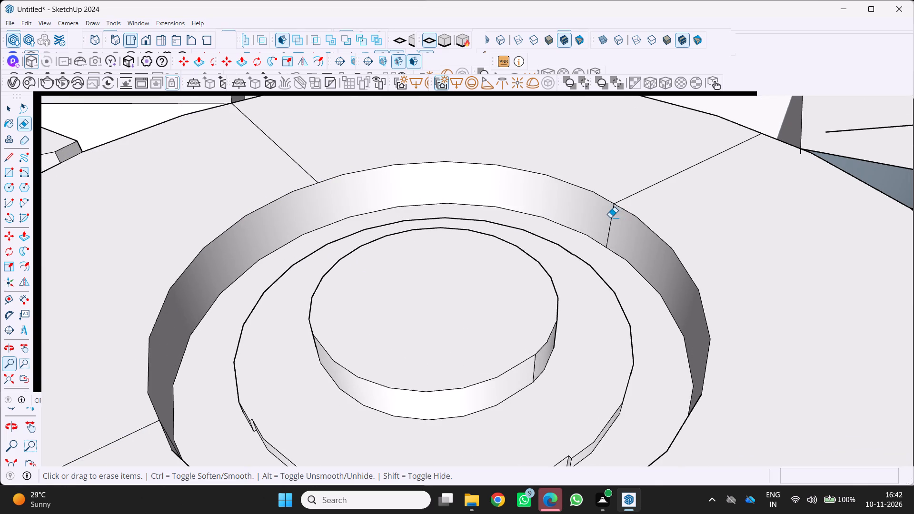
left_click(610, 217)
Erase the third vertical seam edge on the central recess's outer wall.
scroll(576, 236, "down", 10)
middle_click_drag(573, 230, 436, 239)
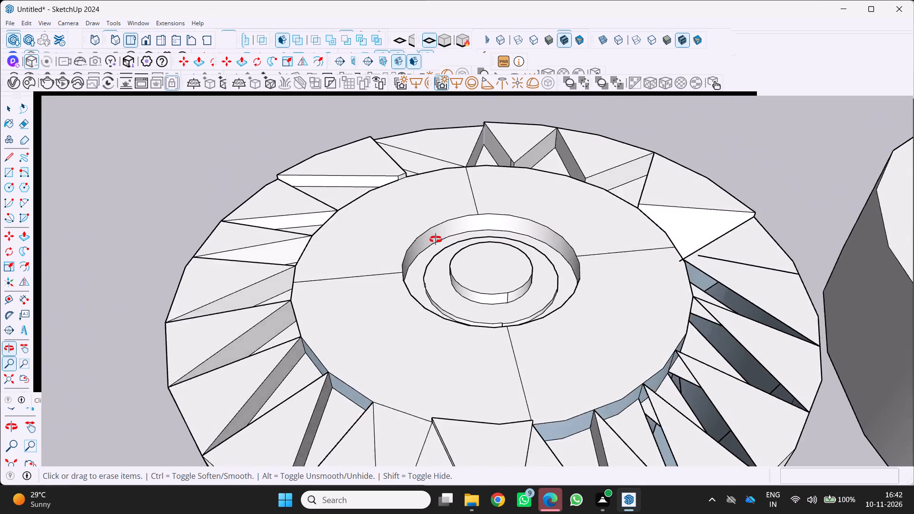
middle_click_drag(436, 239, 415, 241)
scroll(369, 268, "up", 4)
middle_click_drag(368, 275, 289, 260)
scroll(343, 265, "up", 8)
middle_click_drag(405, 262, 340, 258)
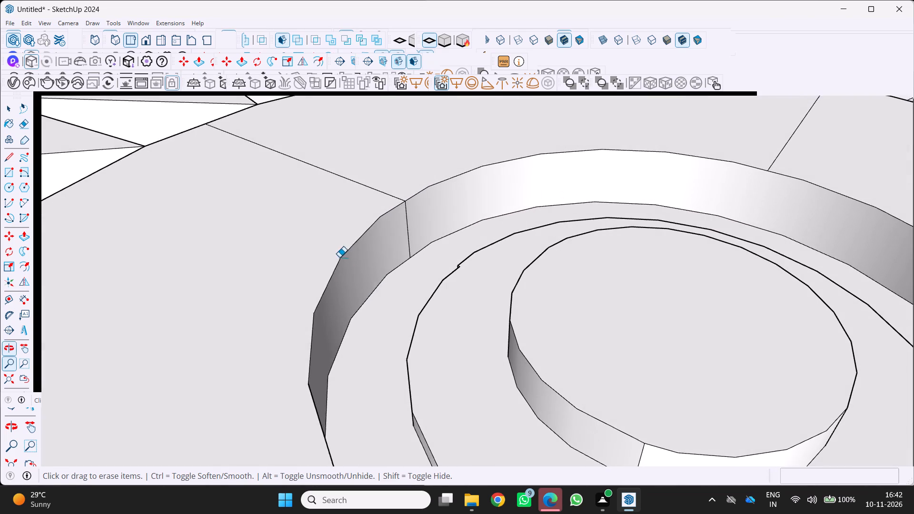
left_click(408, 223)
Erase the last vertical seam edge on the central recess's outer wall.
scroll(411, 229, "down", 10)
middle_click_drag(420, 234, 374, 255)
scroll(409, 309, "up", 2)
middle_click_drag(411, 310, 331, 302)
scroll(353, 306, "up", 4)
middle_click_drag(354, 306, 302, 294)
scroll(331, 276, "up", 5)
middle_click_drag(311, 277, 269, 270)
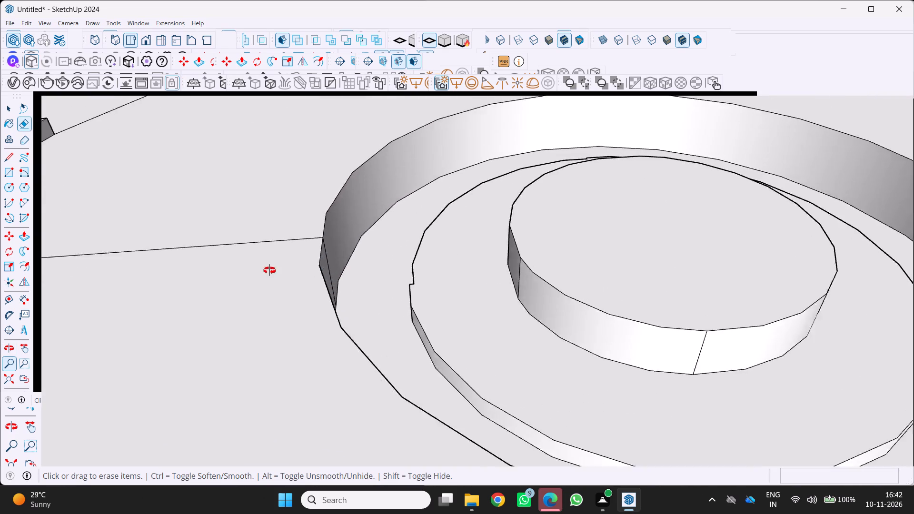
middle_click_drag(269, 270, 251, 267)
scroll(254, 268, "up", 1)
scroll(313, 247, "up", 4)
left_click(338, 224)
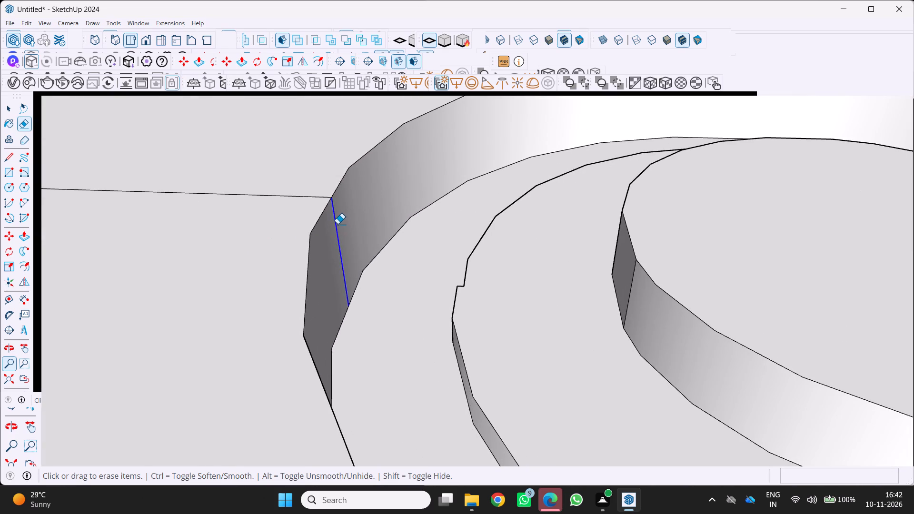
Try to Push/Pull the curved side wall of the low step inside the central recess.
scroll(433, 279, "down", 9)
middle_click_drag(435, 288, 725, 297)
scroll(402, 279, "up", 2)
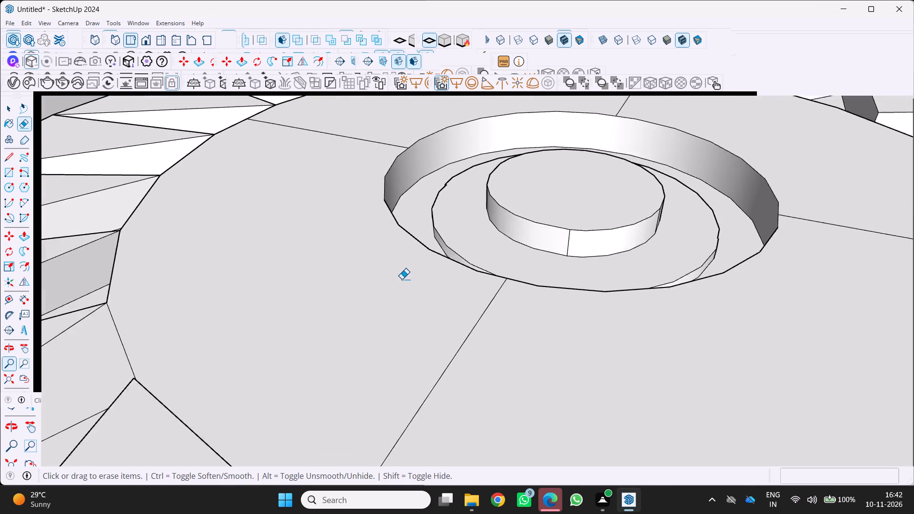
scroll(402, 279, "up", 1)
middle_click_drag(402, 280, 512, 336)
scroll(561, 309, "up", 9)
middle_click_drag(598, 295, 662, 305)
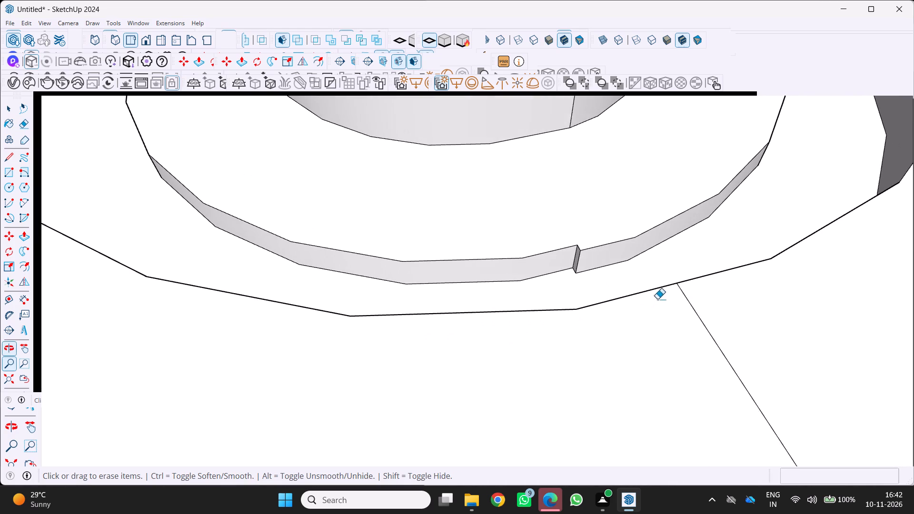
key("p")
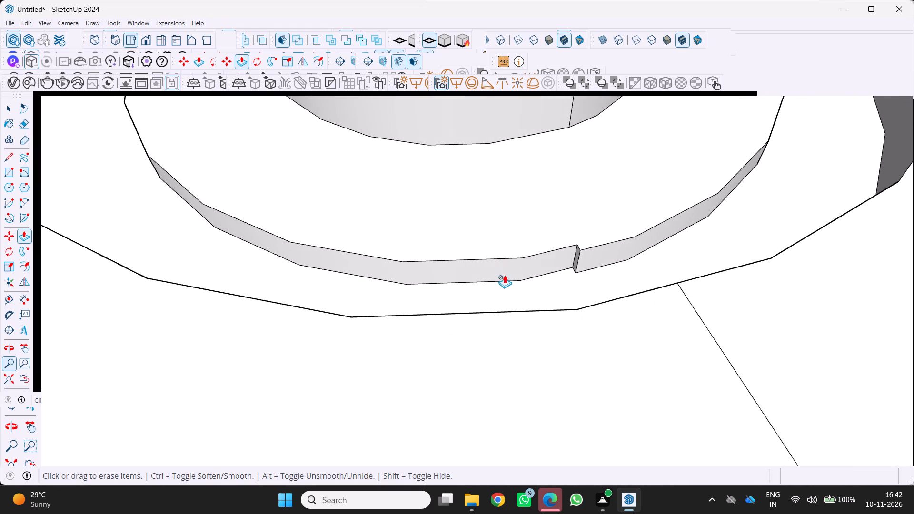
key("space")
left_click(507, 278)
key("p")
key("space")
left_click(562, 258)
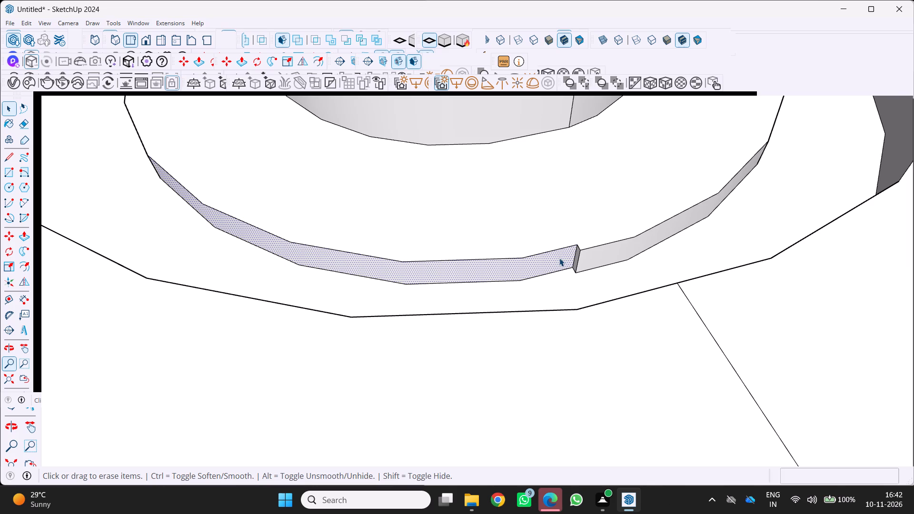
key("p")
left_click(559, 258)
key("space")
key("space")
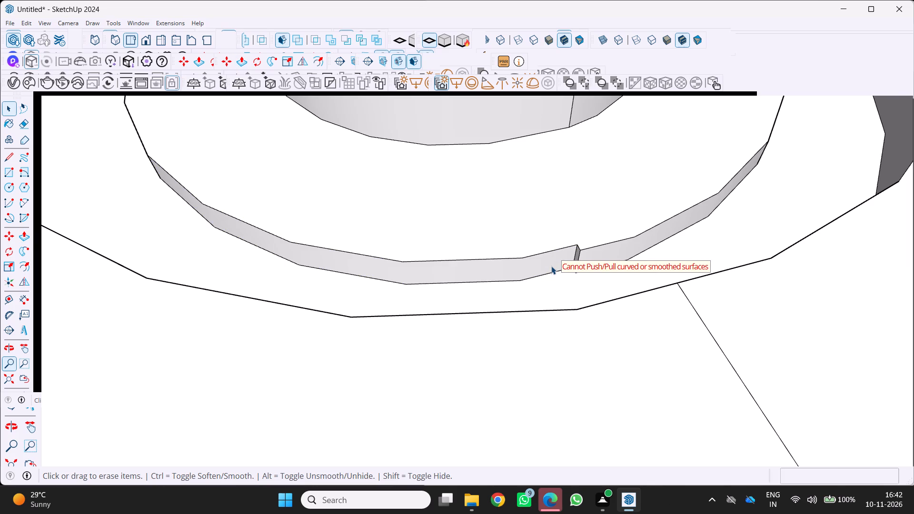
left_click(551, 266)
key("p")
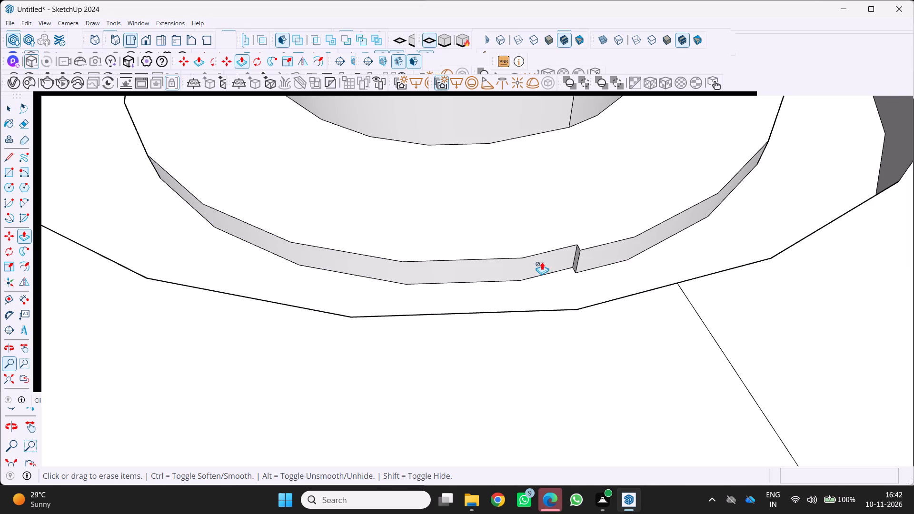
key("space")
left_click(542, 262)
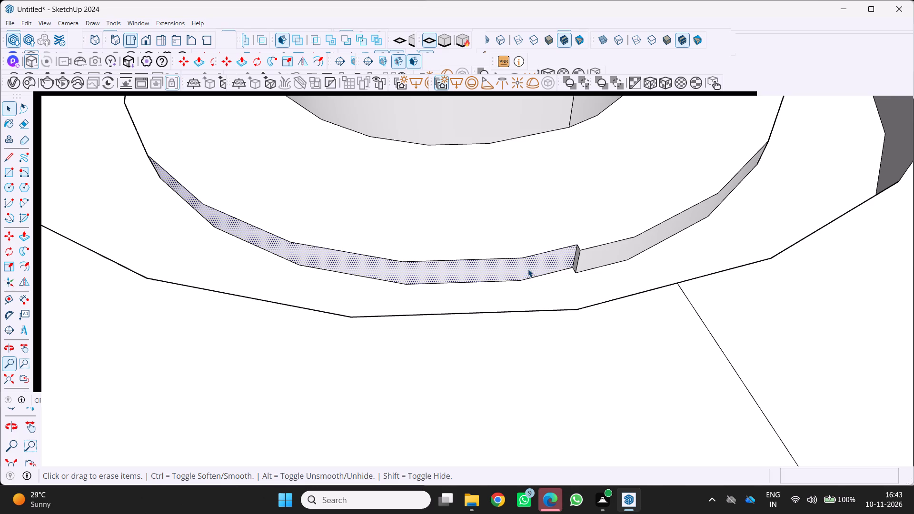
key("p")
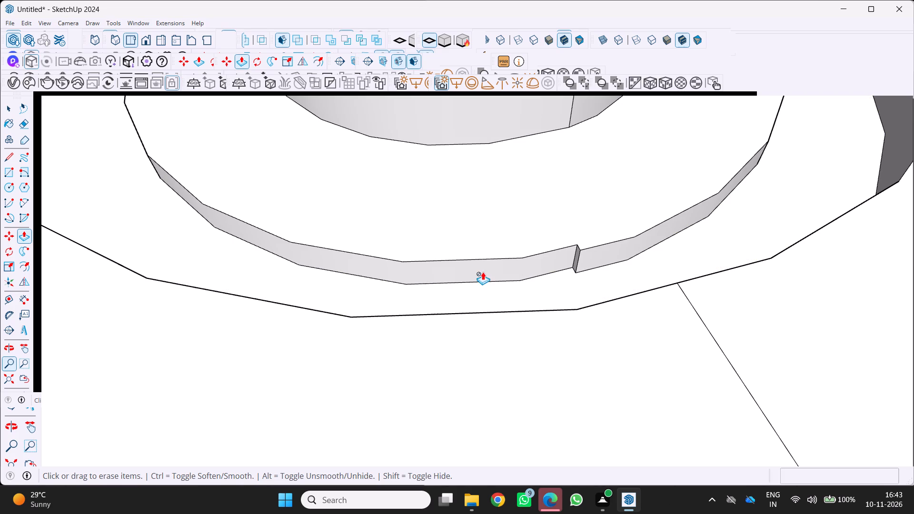
Push/Pull the outer ring of the central recess floor up 1' 3 5/16", level with the surrounding disc sectors.
left_click_drag(547, 276, 579, 414)
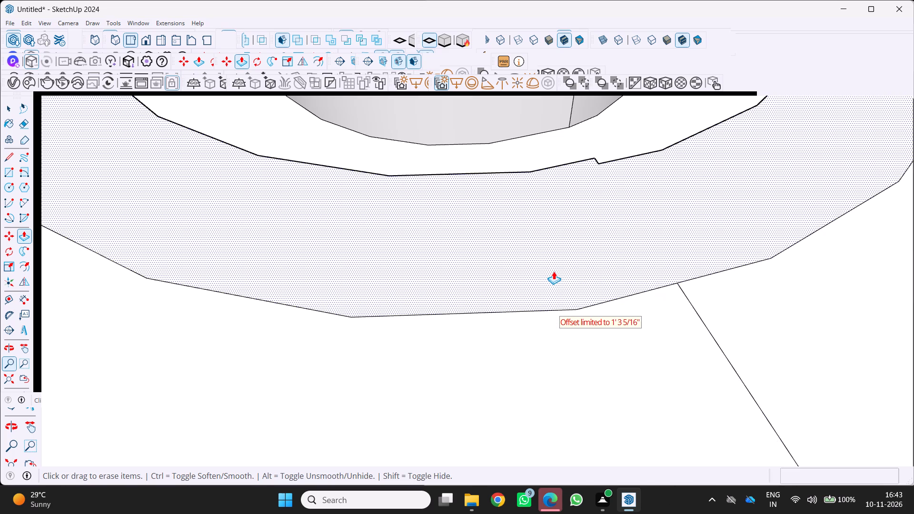
key("Escape")
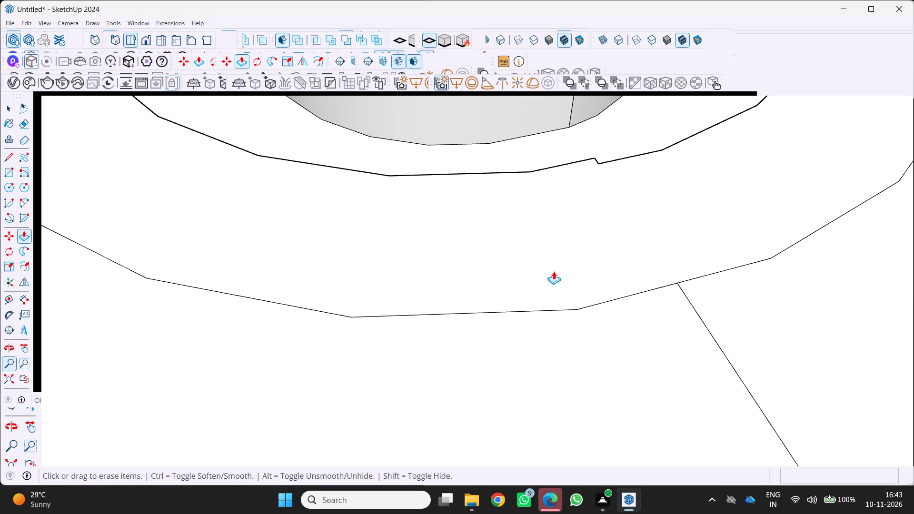
key("Escape")
key("Escape")
scroll(613, 445, "down", 5)
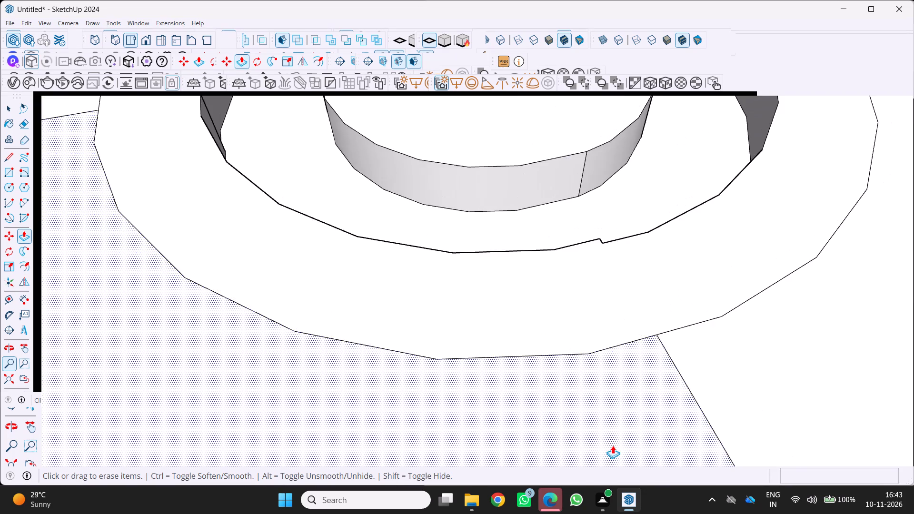
scroll(609, 451, "down", 6)
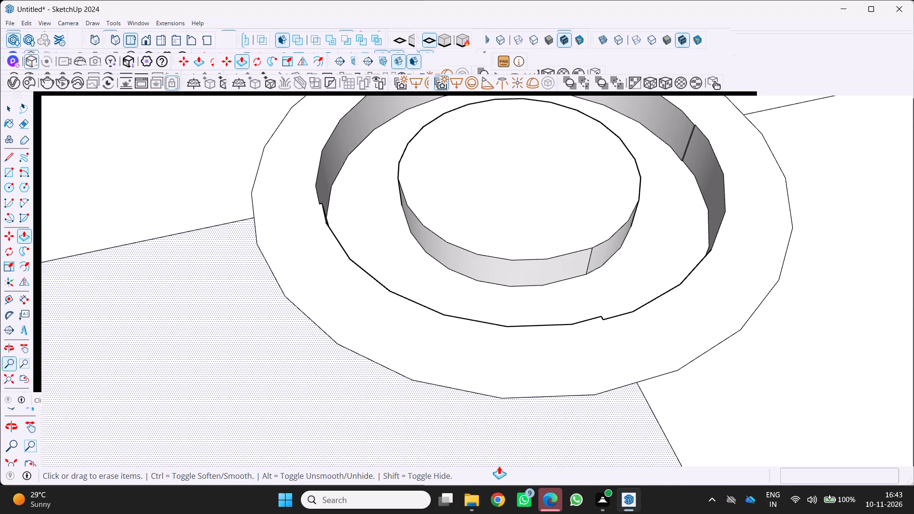
scroll(514, 487, "down", 4)
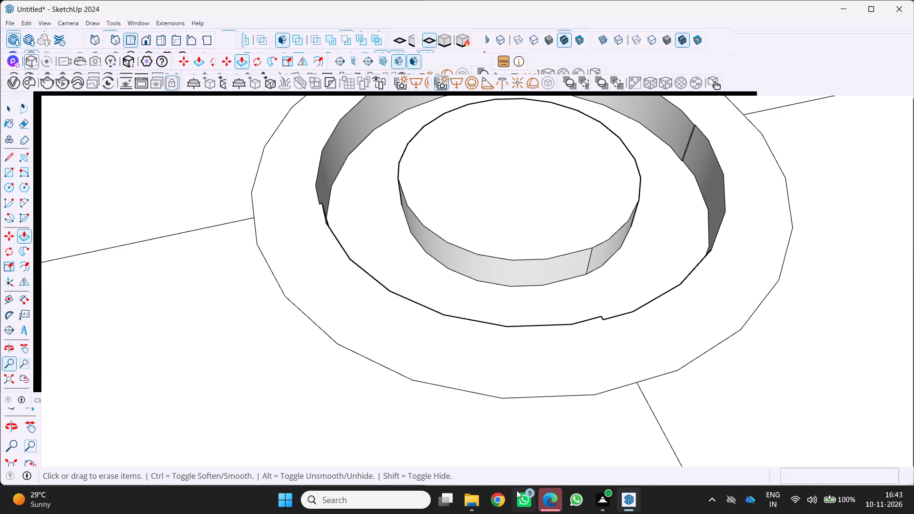
scroll(622, 420, "down", 4)
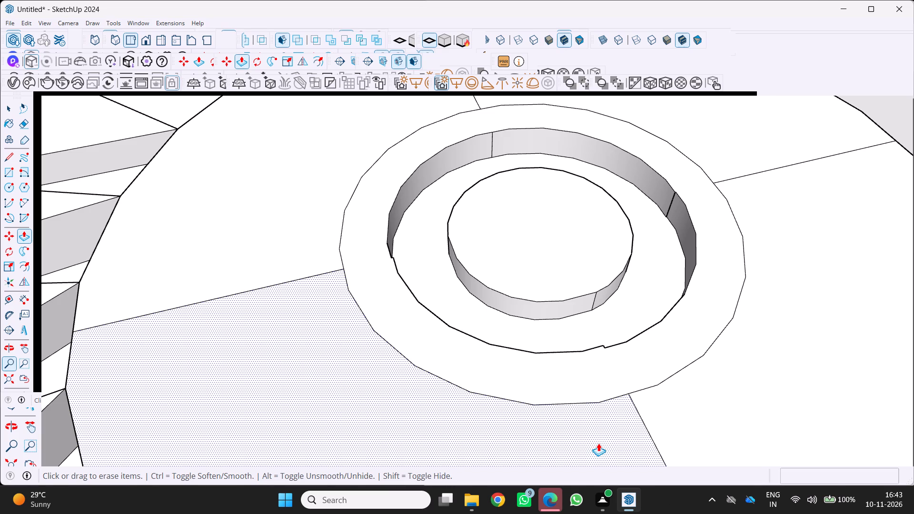
Push/Pull the top face of the low round step inside the central recess farther up.
scroll(542, 403, "down", 1)
scroll(527, 309, "up", 1)
middle_click_drag(527, 309, 481, 282)
scroll(577, 322, "up", 6)
left_click_drag(551, 243, 555, 233)
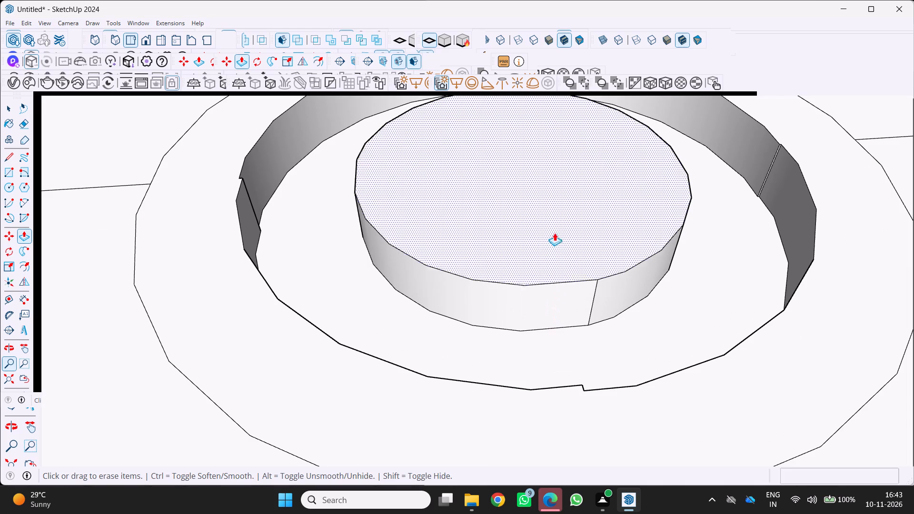
left_click_drag(555, 233, 555, 223)
Erase the first two vertical seam edges on the side wall of the round step inside the central recess.
scroll(566, 326, "down", 3)
middle_click_drag(589, 338, 451, 283)
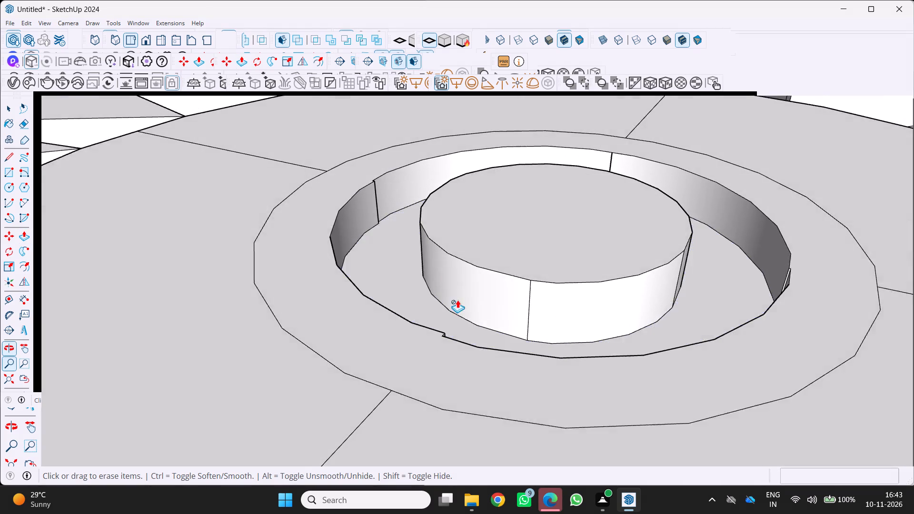
scroll(458, 302, "down", 1)
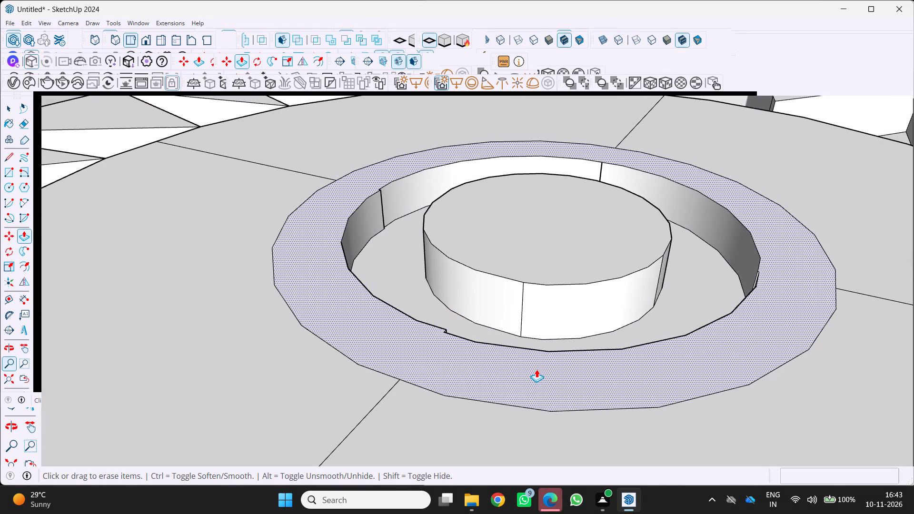
middle_click_drag(527, 393, 510, 400)
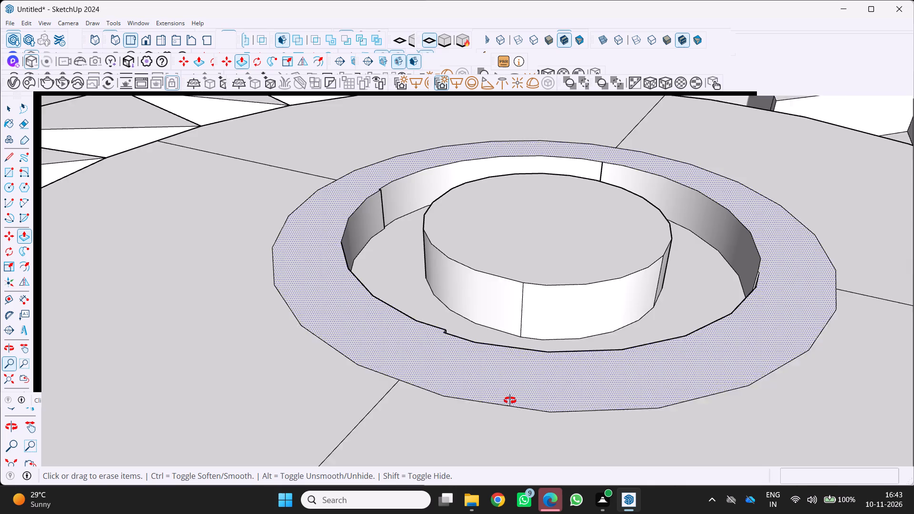
middle_click_drag(510, 400, 498, 399)
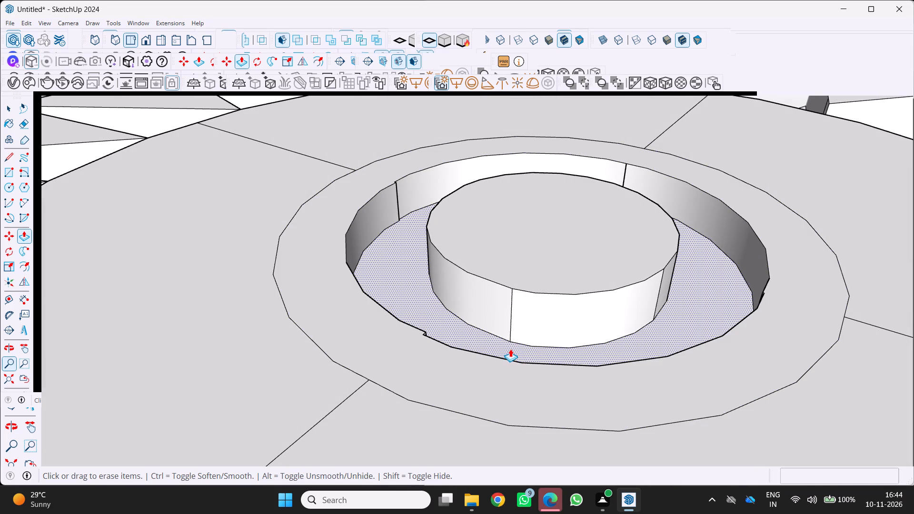
key("e")
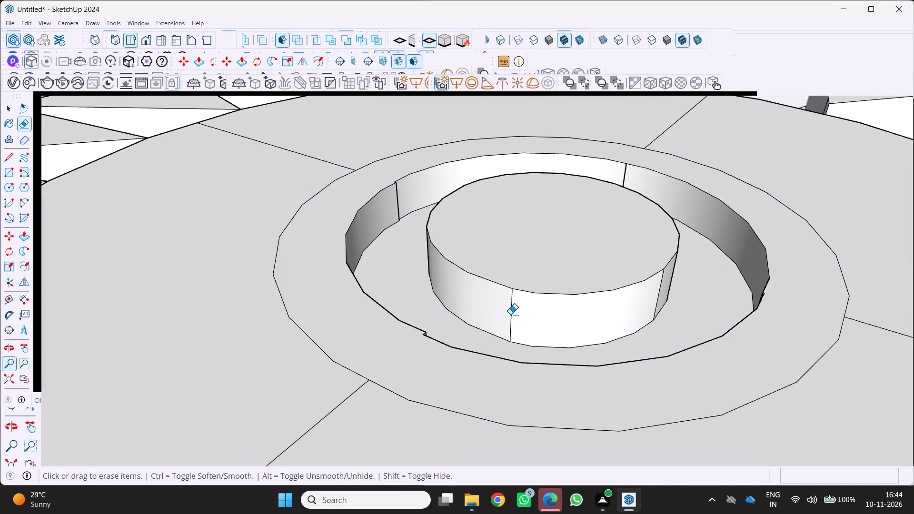
left_click(510, 314)
middle_click_drag(516, 331, 451, 349)
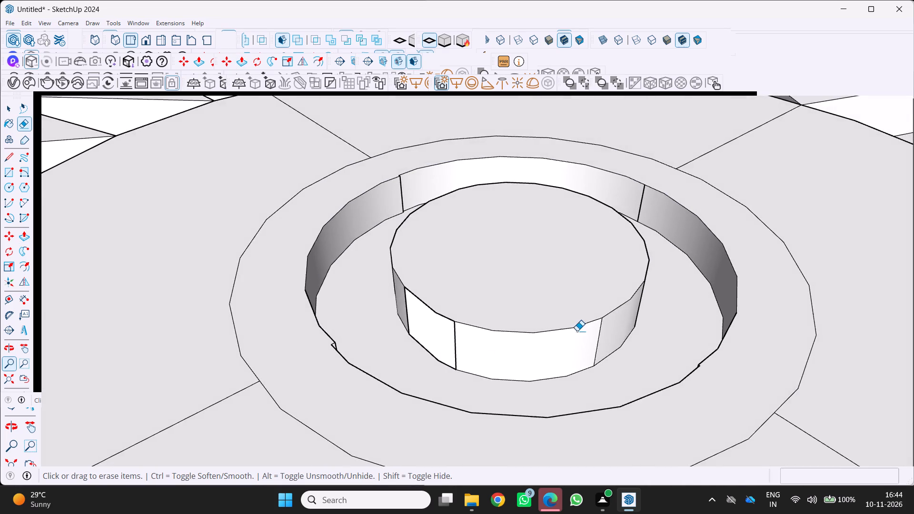
scroll(614, 322, "up", 3)
left_click(597, 328)
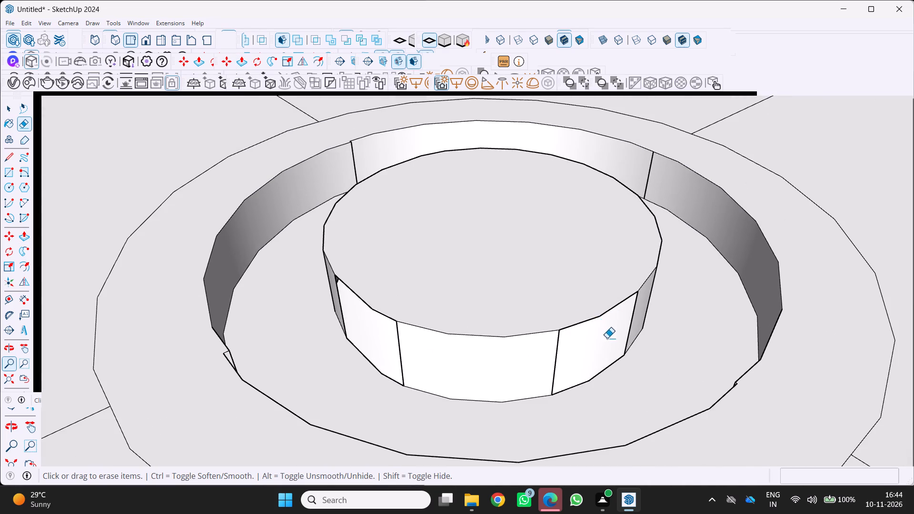
Erase the third vertical seam edge on the side wall of the central round step.
scroll(607, 342, "down", 4)
middle_click_drag(607, 346, 512, 346)
middle_click_drag(544, 347, 453, 323)
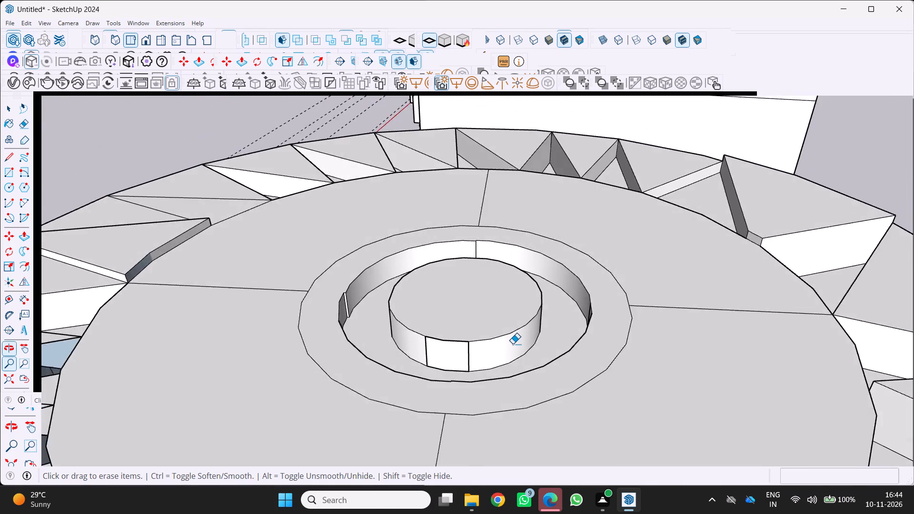
scroll(512, 343, "up", 3)
middle_click_drag(517, 339, 454, 340)
scroll(498, 319, "down", 3)
middle_click_drag(505, 331, 434, 336)
scroll(494, 309, "down", 2)
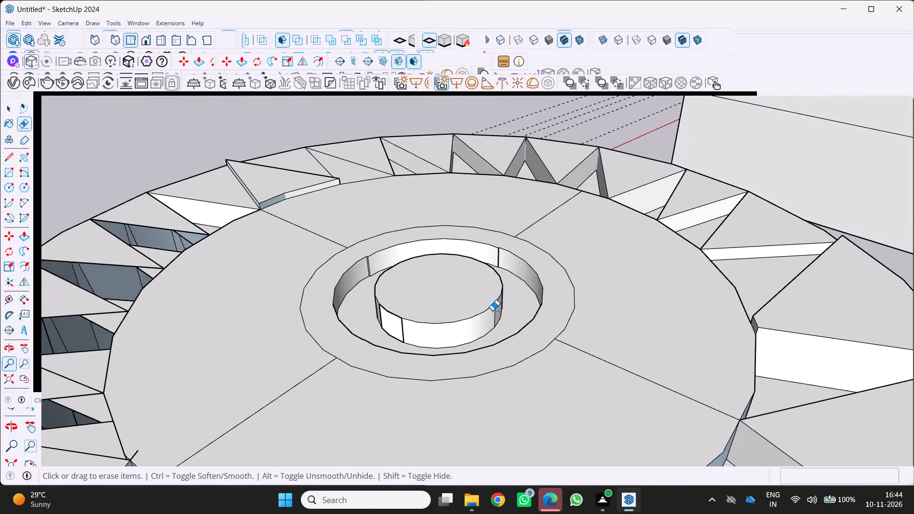
middle_click_drag(492, 310, 427, 297)
scroll(427, 297, "up", 1)
scroll(479, 290, "up", 6)
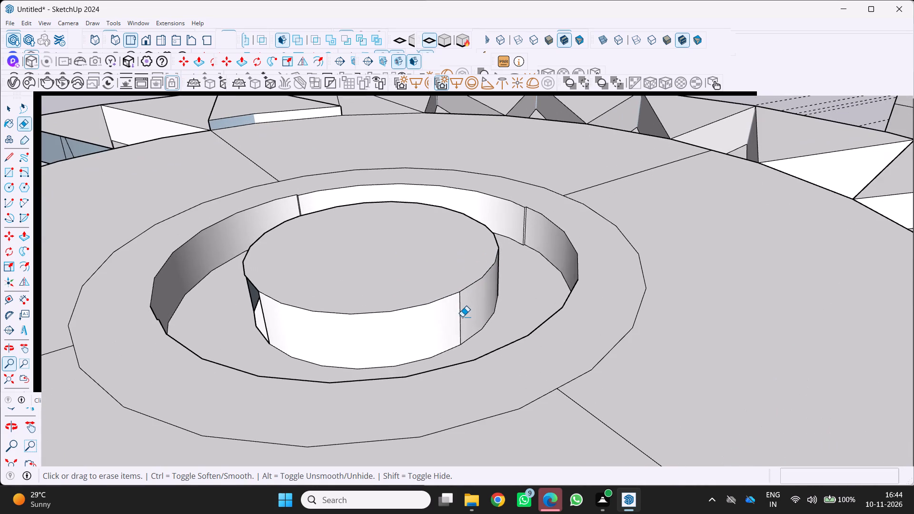
left_click(461, 315)
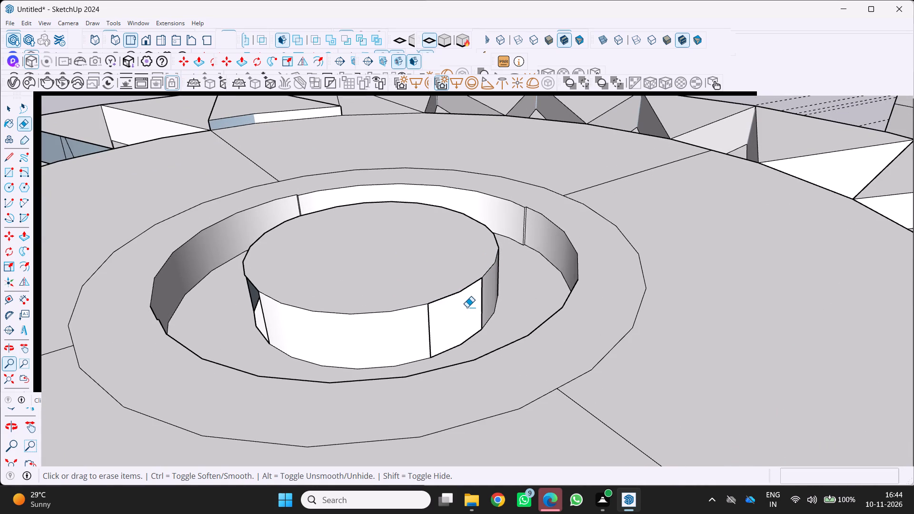
Erase the fourth vertical seam edge on the side wall of the central round step.
scroll(473, 304, "down", 2)
middle_click_drag(475, 305, 402, 337)
scroll(450, 298, "up", 3)
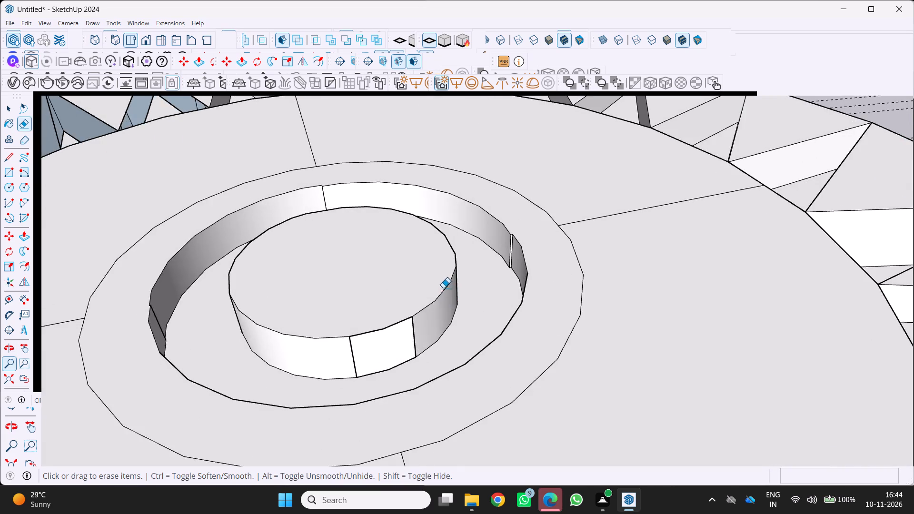
middle_click_drag(442, 292, 350, 311)
scroll(351, 311, "up", 1)
scroll(428, 267, "down", 3)
middle_click_drag(431, 278, 350, 288)
scroll(350, 287, "up", 1)
scroll(445, 239, "up", 1)
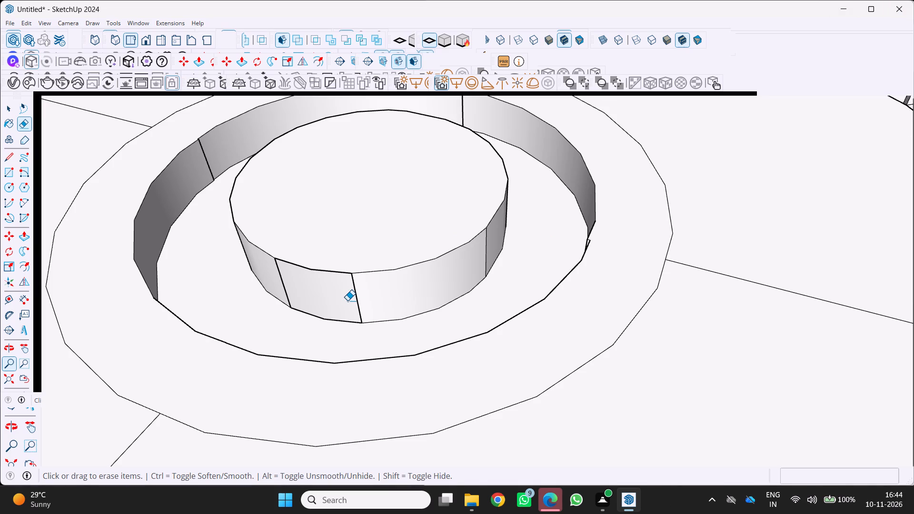
middle_click_drag(323, 322, 273, 332)
scroll(516, 260, "up", 3)
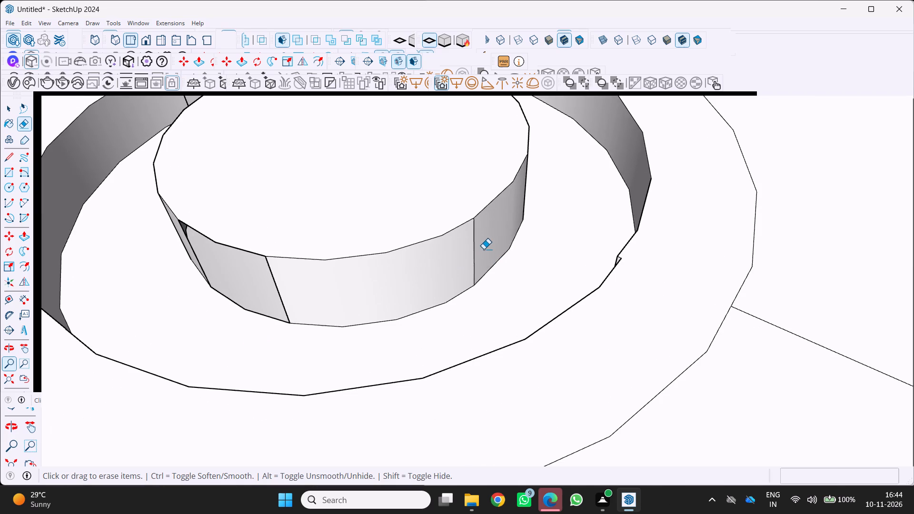
left_click(476, 246)
Push/Pull the lower rim triangle next to the raised rim triangle up, level with that neighbouring face.
scroll(483, 243, "down", 5)
middle_click_drag(475, 251, 354, 254)
scroll(494, 228, "up", 3)
middle_click_drag(484, 231, 394, 254)
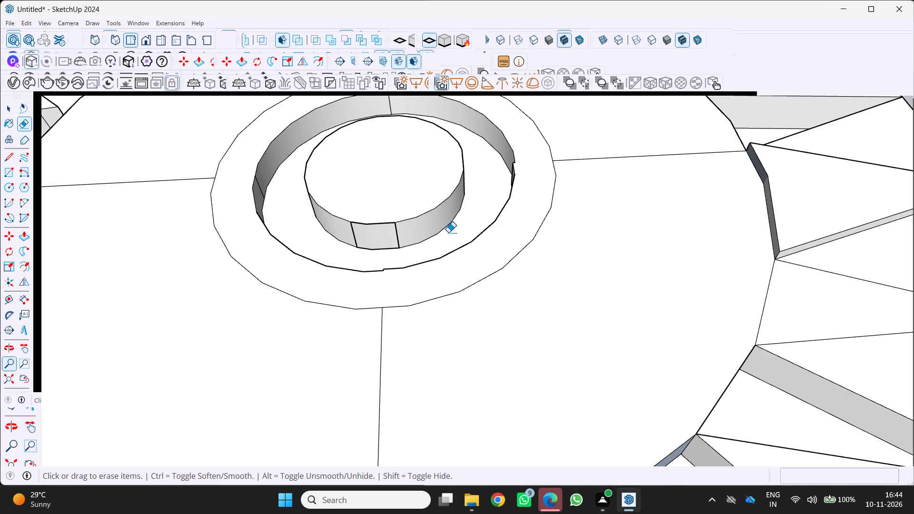
middle_click_drag(440, 256, 250, 218)
scroll(358, 177, "down", 2)
middle_click_drag(362, 183, 311, 157)
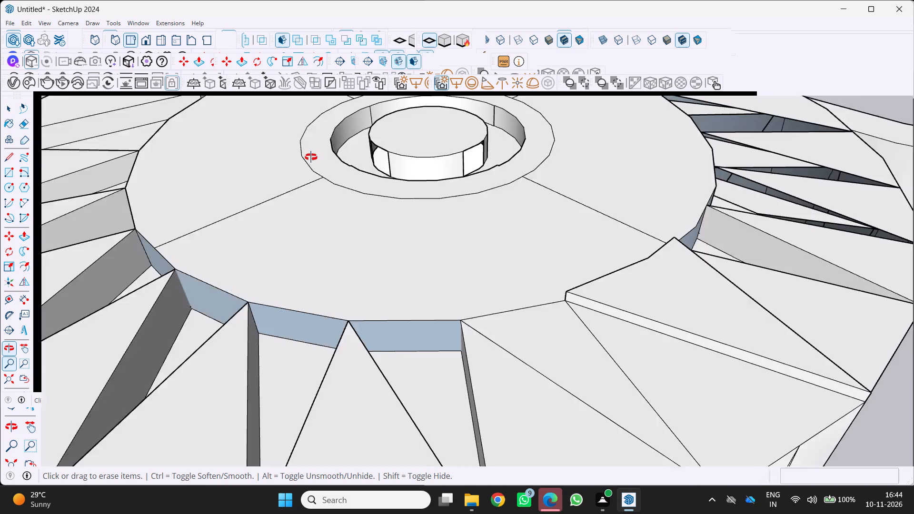
middle_click_drag(311, 157, 225, 146)
scroll(393, 141, "down", 2)
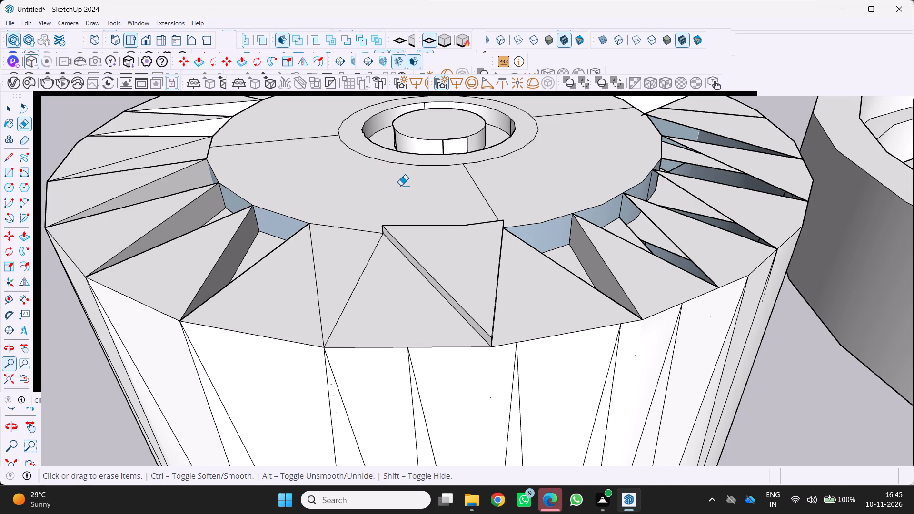
scroll(440, 232, "down", 2)
middle_click_drag(440, 233, 343, 245)
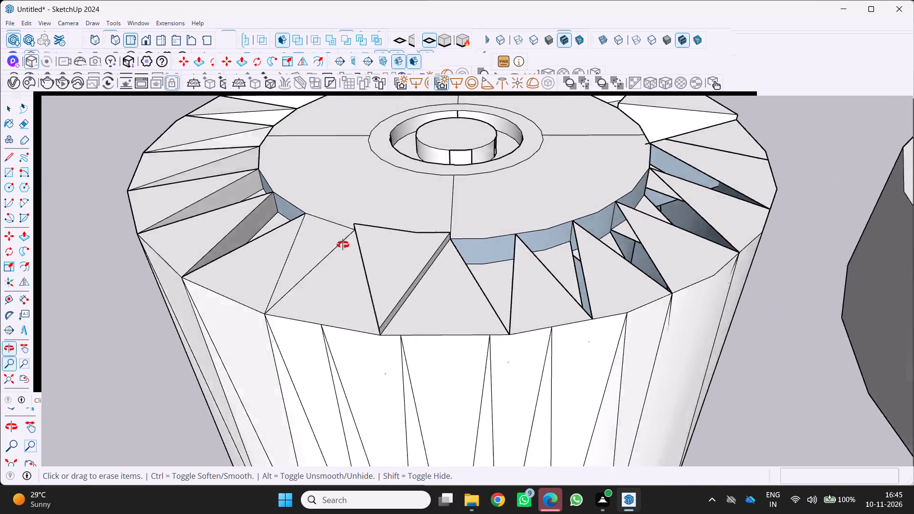
middle_click_drag(343, 245, 331, 245)
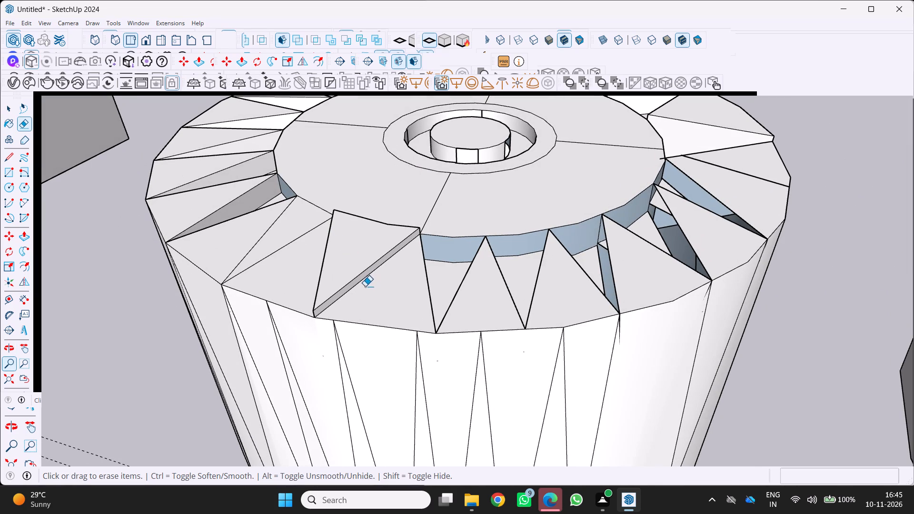
key("space")
left_click(406, 296)
key("p")
left_click_drag(405, 297, 289, 310)
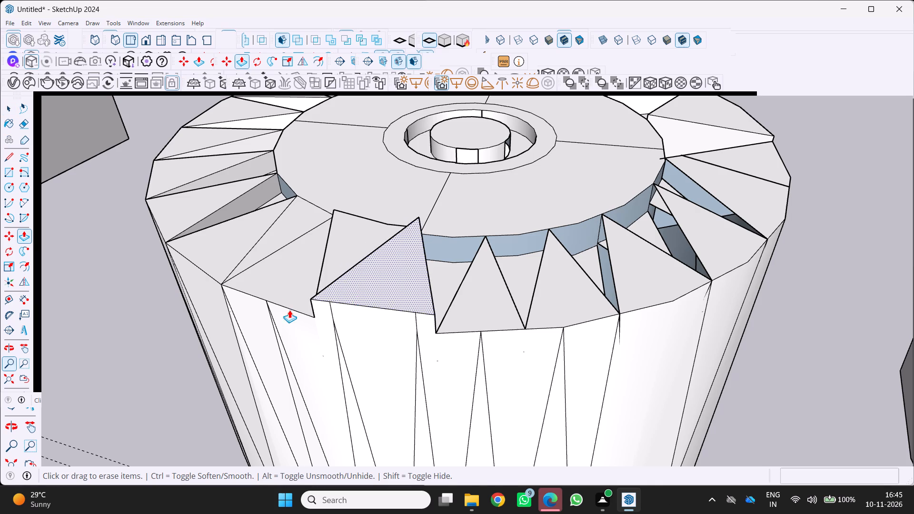
left_click_drag(289, 310, 333, 284)
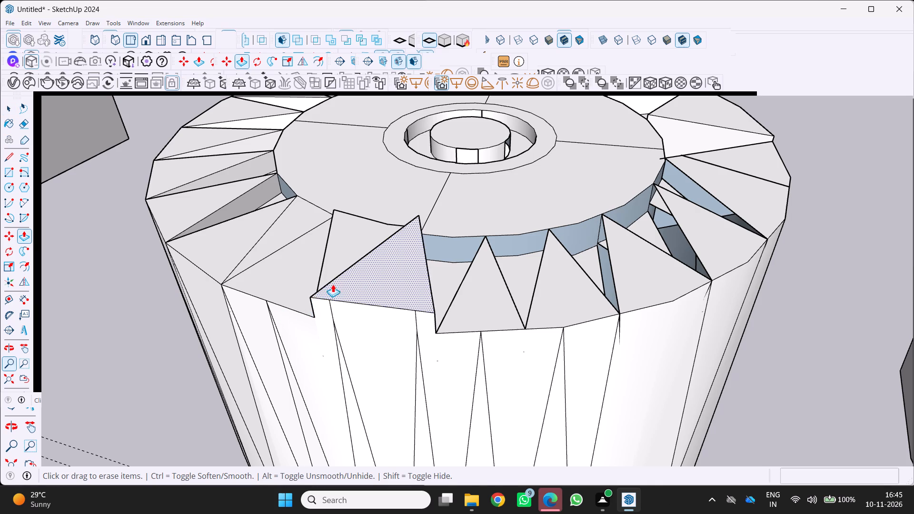
left_click_drag(333, 284, 317, 309)
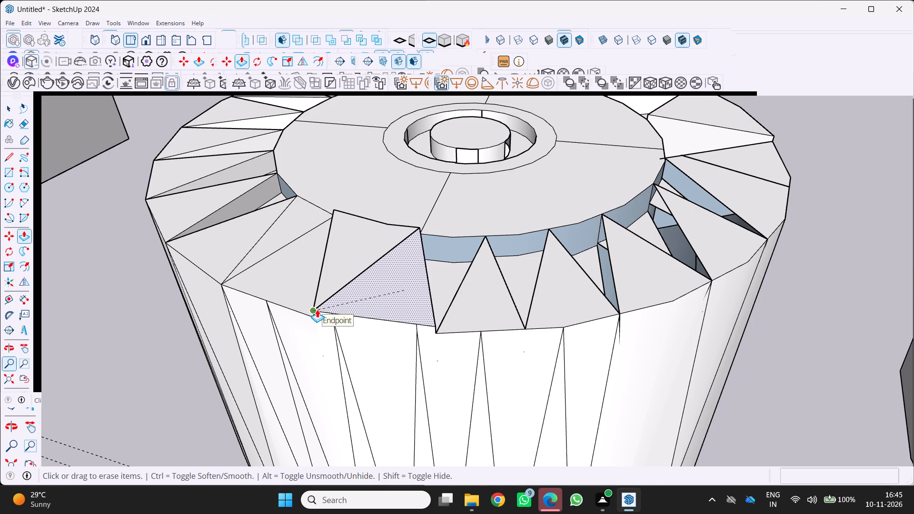
left_click_drag(317, 309, 339, 284)
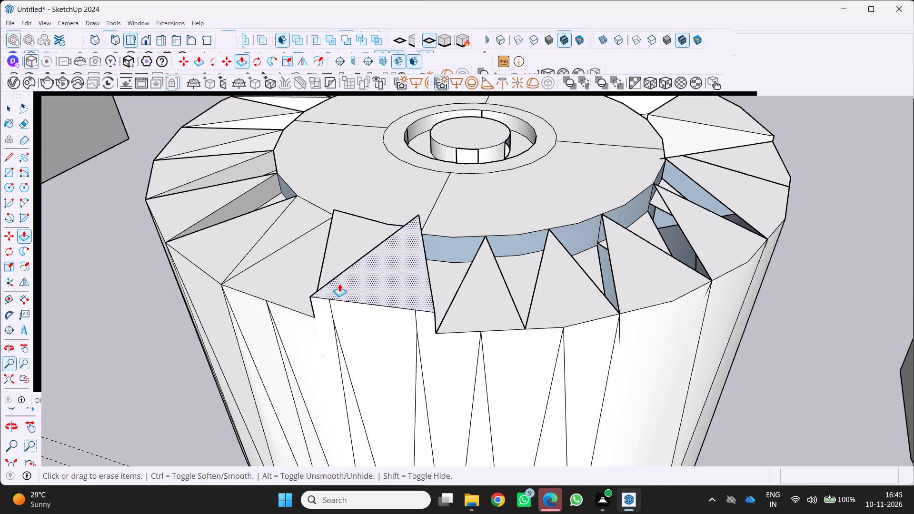
left_click_drag(339, 284, 325, 302)
middle_click_drag(325, 307, 518, 295)
left_click(541, 269)
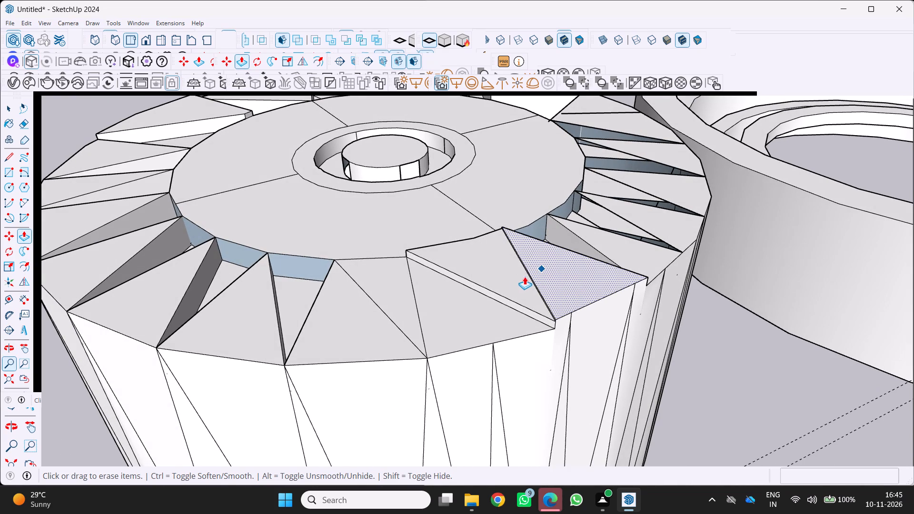
left_click(518, 278)
scroll(452, 318, "up", 1)
Push/Pull the lower rim triangle on the other side of the raised pair up, level with the adjoining raised face.
key("space")
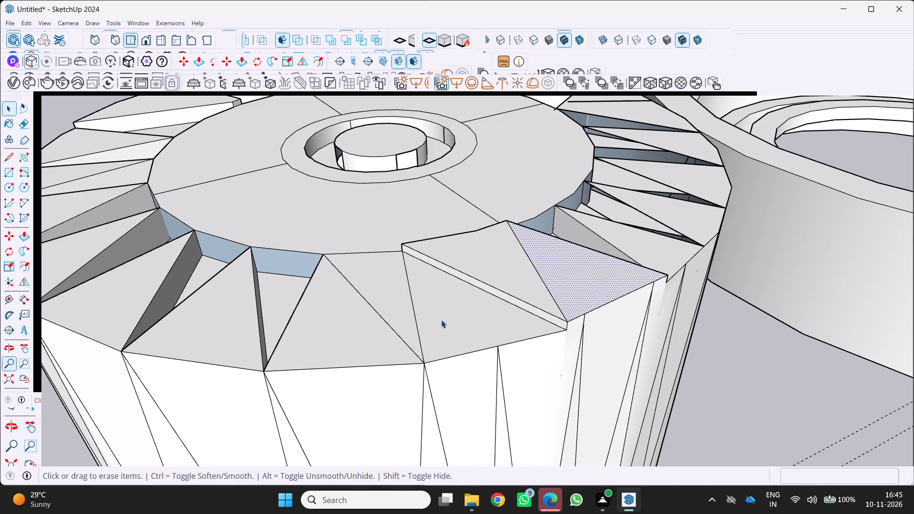
left_click(483, 334)
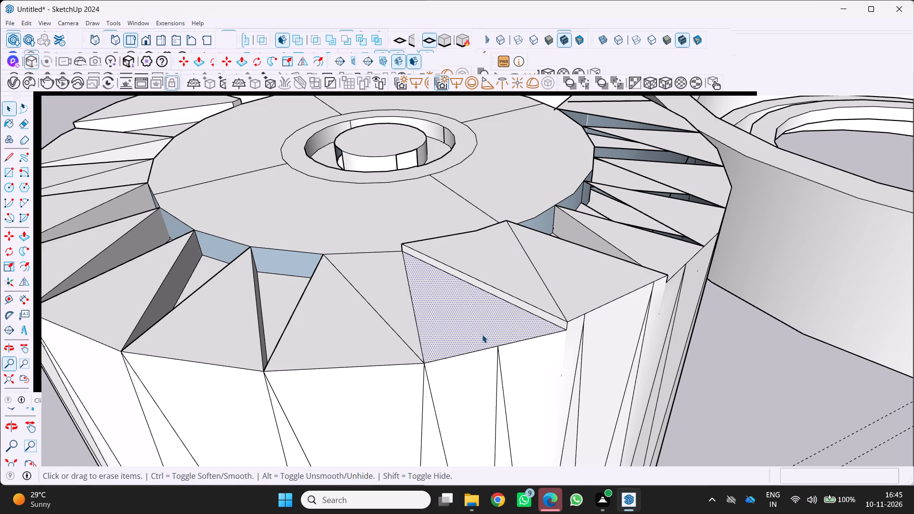
key("p")
left_click_drag(477, 333, 541, 304)
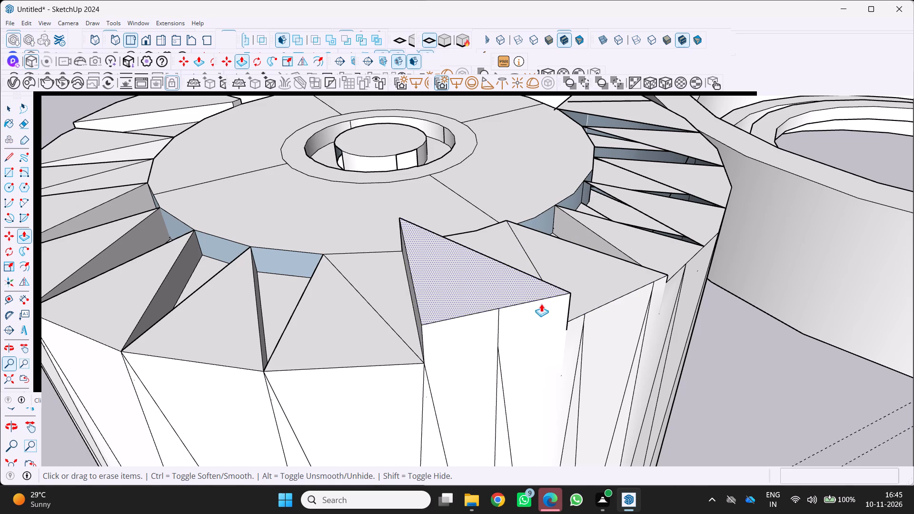
left_click_drag(541, 304, 545, 332)
scroll(551, 308, "up", 1)
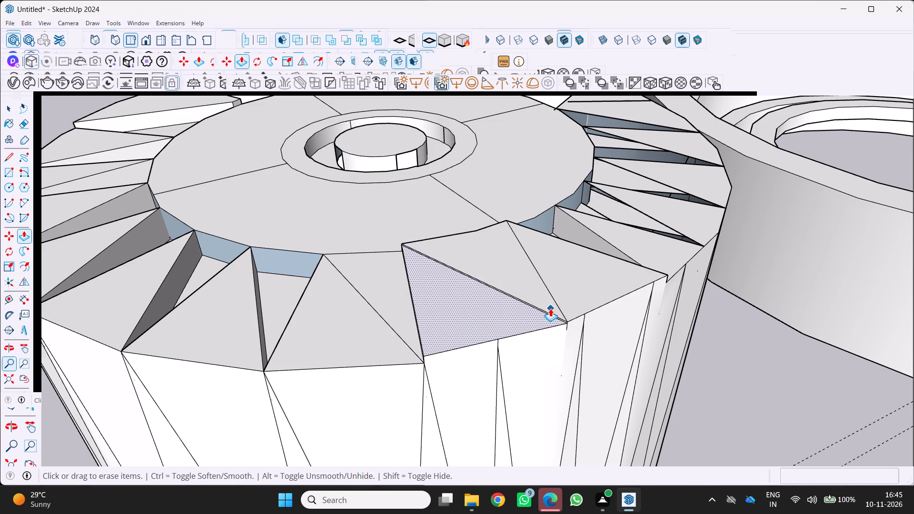
scroll(550, 308, "up", 2)
middle_click_drag(540, 308, 487, 331)
left_click_drag(450, 333, 468, 324)
Push/Pull the next narrow rim triangle beside the raised group up 3 7/8", level with the raised faces.
middle_click_drag(451, 352, 543, 351)
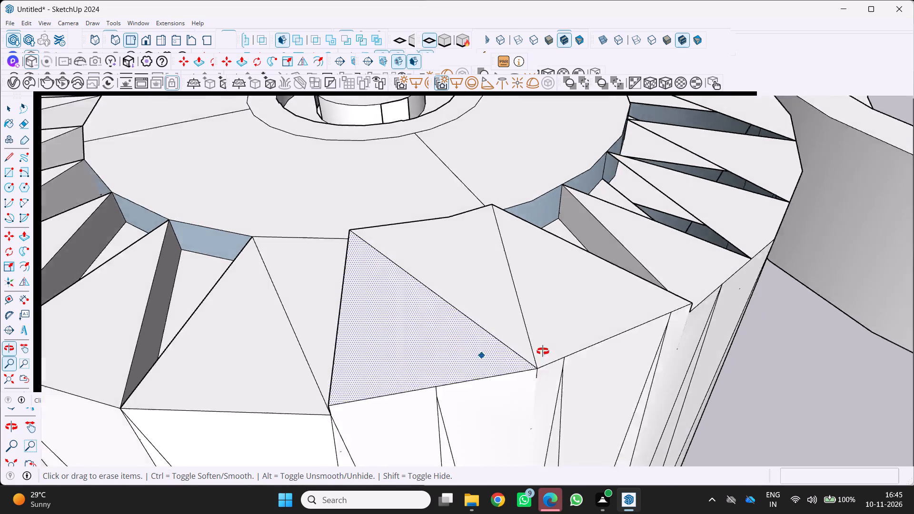
middle_click_drag(543, 351, 616, 331)
scroll(616, 331, "down", 4)
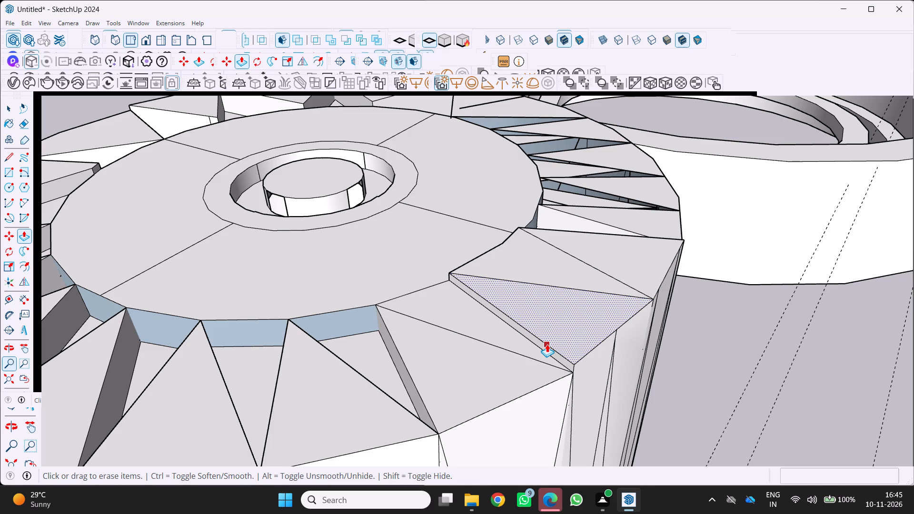
scroll(563, 359, "down", 1)
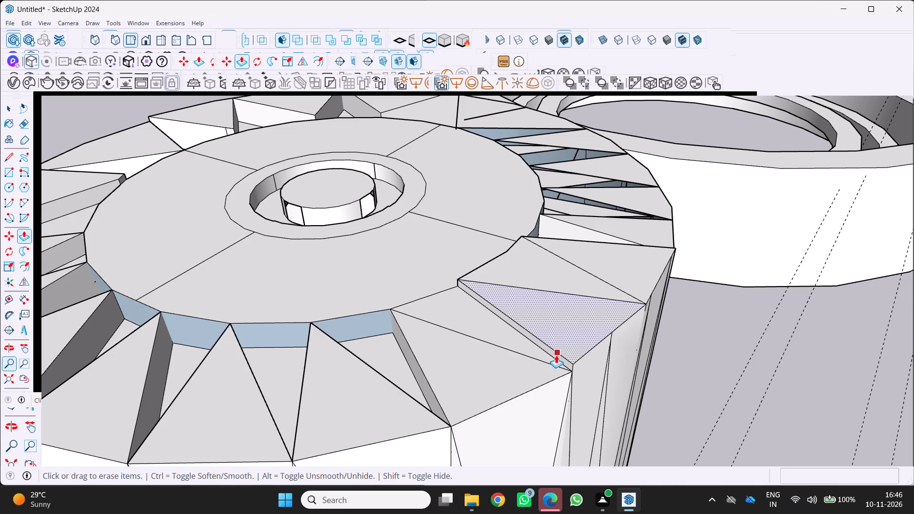
key("space")
left_click(478, 333)
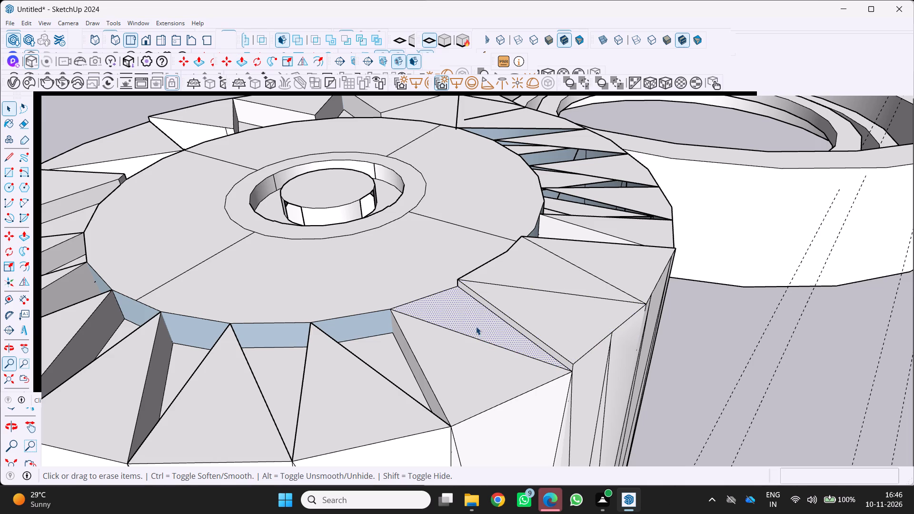
key("p")
left_click_drag(481, 316, 537, 306)
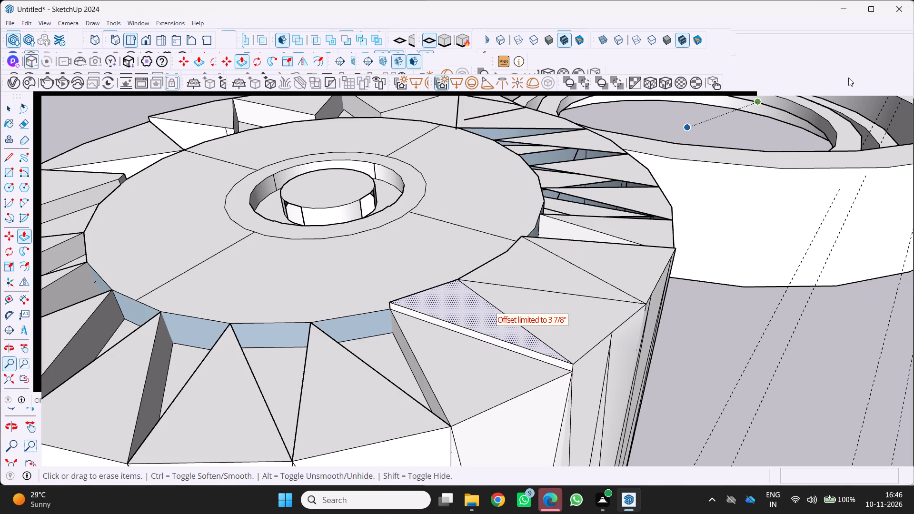
Push/Pull the wide lower rim triangle beside the raised group up, level with the adjoining raised face.
scroll(861, 90, "down", 2)
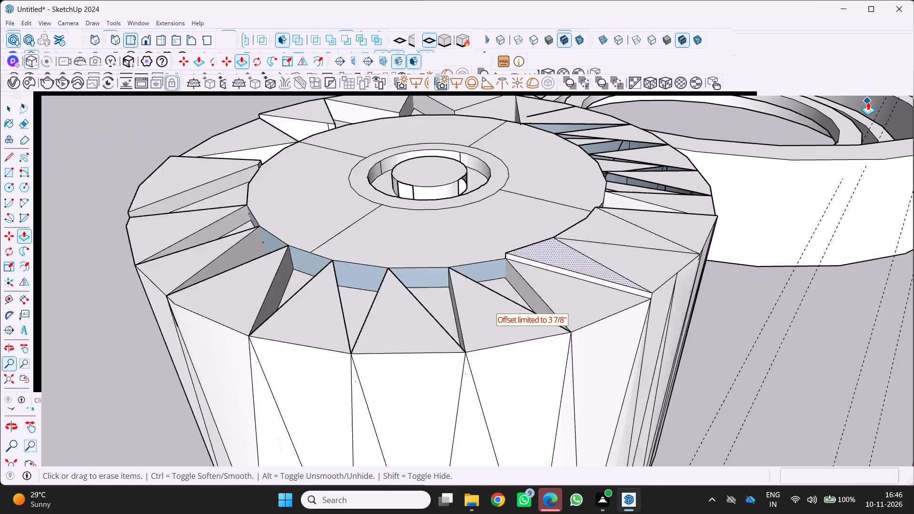
scroll(868, 102, "down", 2)
scroll(870, 111, "up", 2)
middle_click(869, 111)
middle_click_drag(601, 248, 621, 260)
scroll(578, 307, "up", 4)
key("space")
left_click(582, 320)
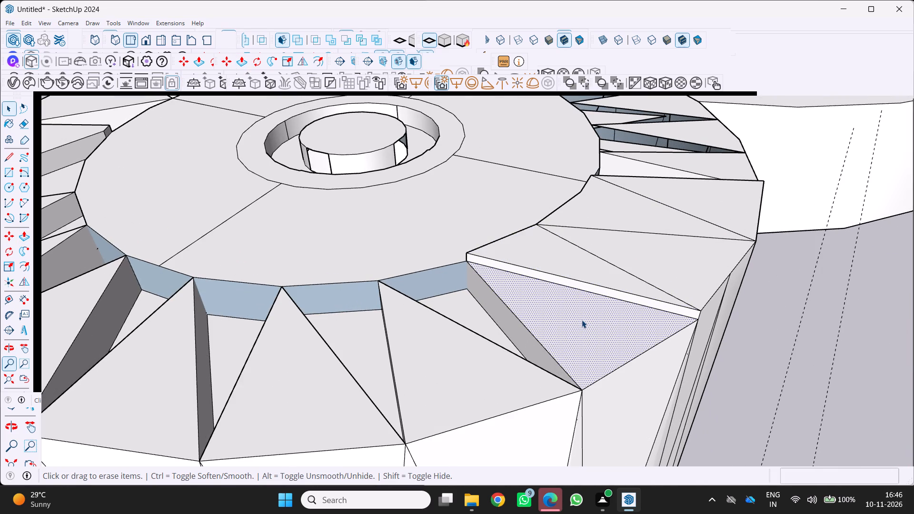
key("p")
left_click(577, 318)
left_click(609, 280)
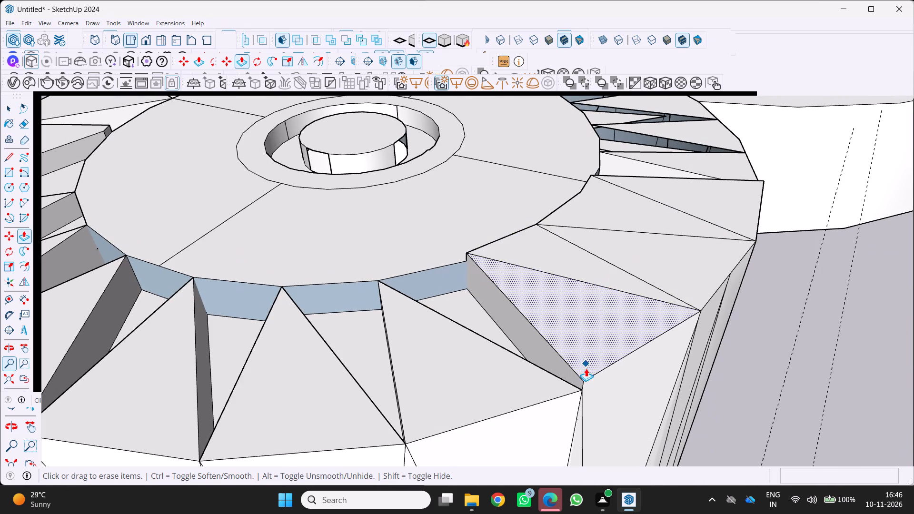
Select the next wide rim triangle, across the narrow gap from the end of the raised group.
middle_click_drag(611, 372, 681, 344)
scroll(684, 344, "down", 3)
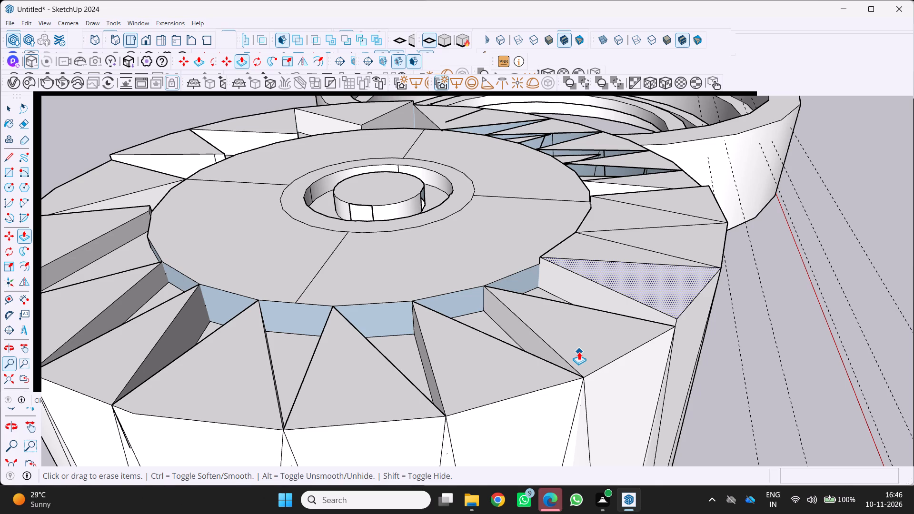
scroll(576, 353, "down", 1)
scroll(605, 305, "down", 3)
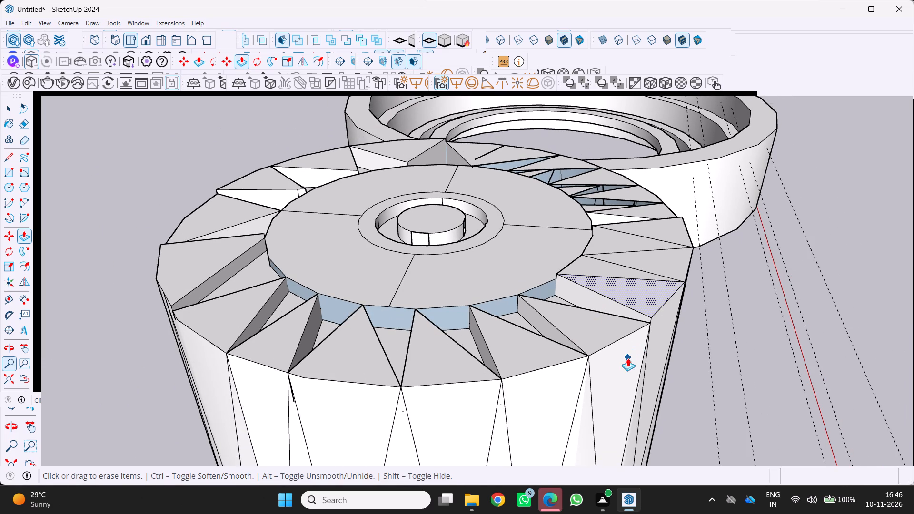
scroll(601, 337, "up", 2)
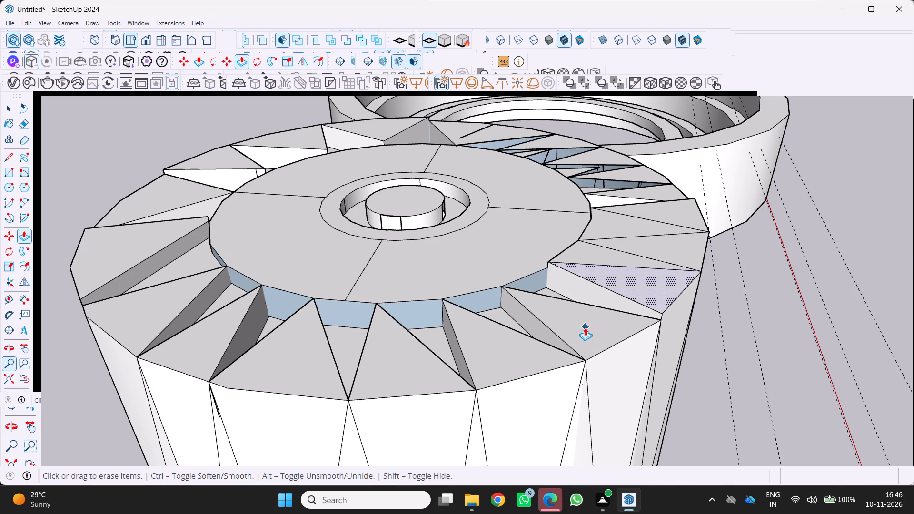
key("space")
key("space")
left_click(570, 324)
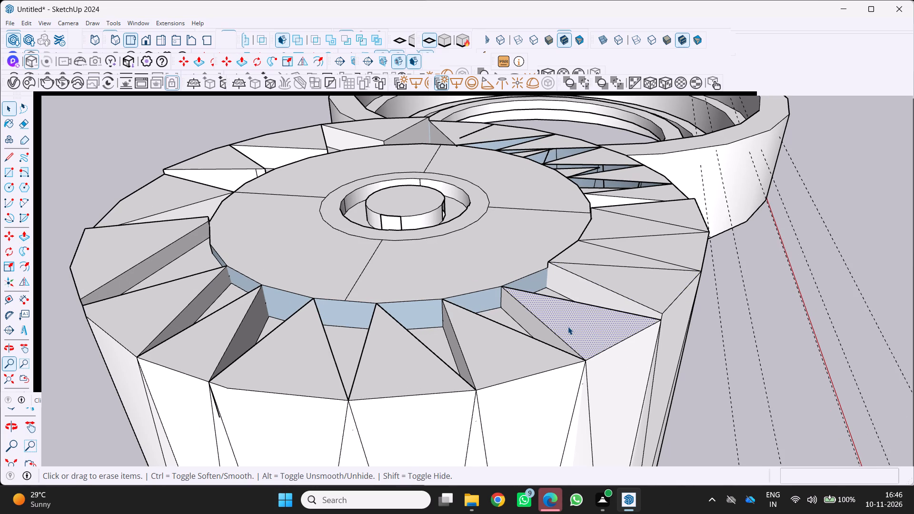
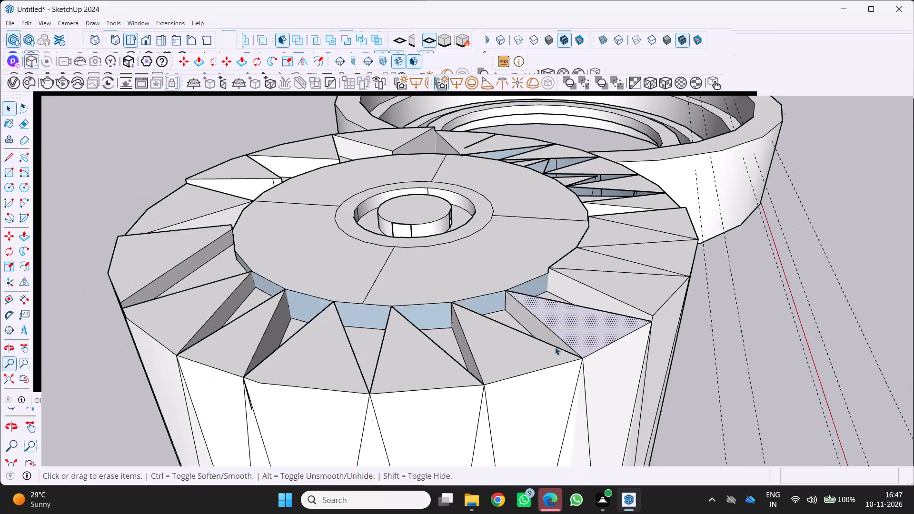
Examine the triangular teeth and recesses around the cylinder's top rim from several sides.
scroll(555, 347, "down", 1)
middle_click_drag(557, 346, 546, 359)
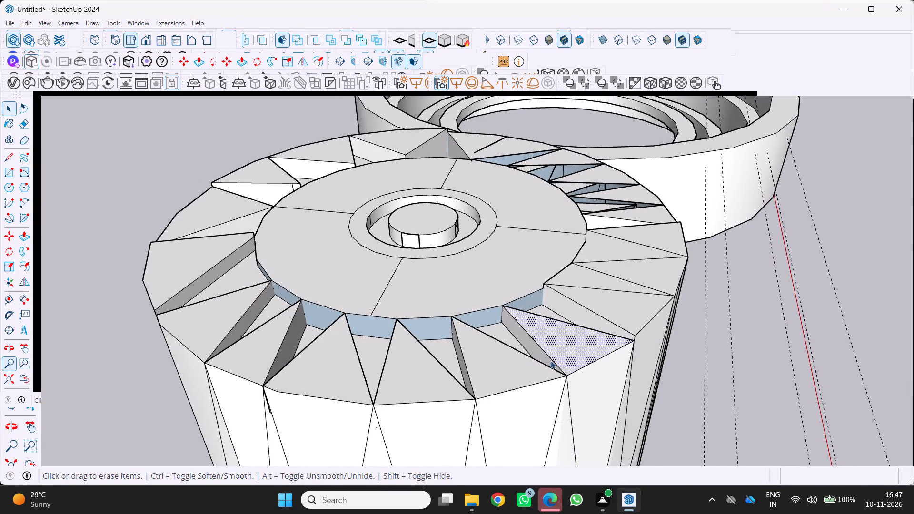
middle_click_drag(415, 347, 561, 352)
scroll(623, 359, "up", 1)
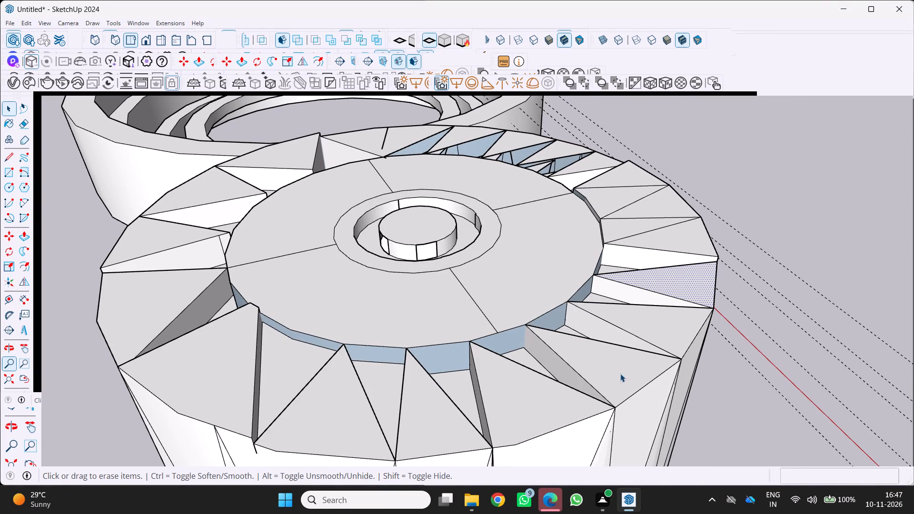
middle_click_drag(620, 374, 646, 385)
scroll(624, 410, "up", 2)
middle_click_drag(607, 412, 678, 392)
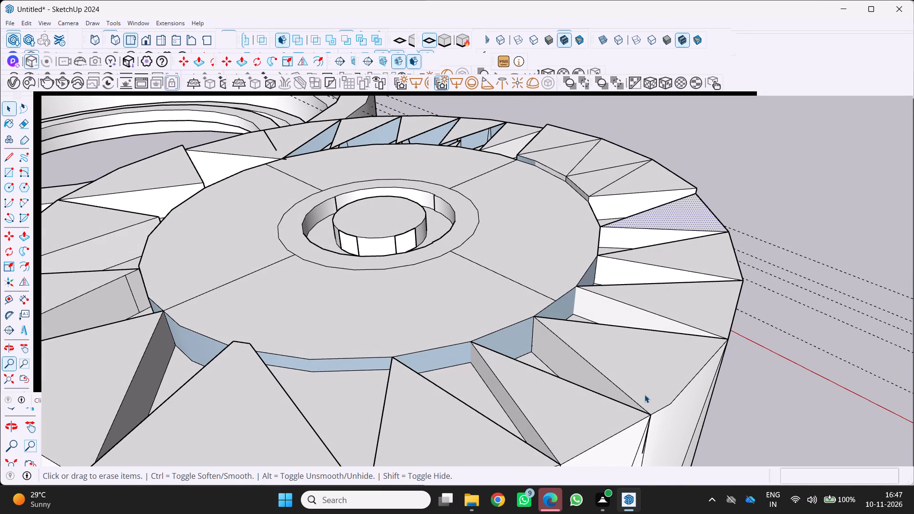
middle_click_drag(635, 400, 675, 392)
scroll(609, 387, "down", 2)
middle_click_drag(602, 390, 621, 361)
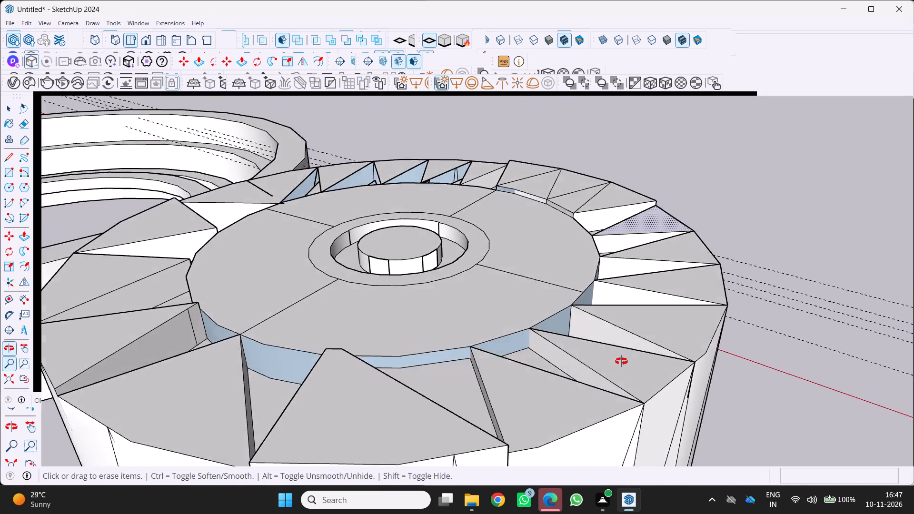
middle_click_drag(621, 361, 635, 348)
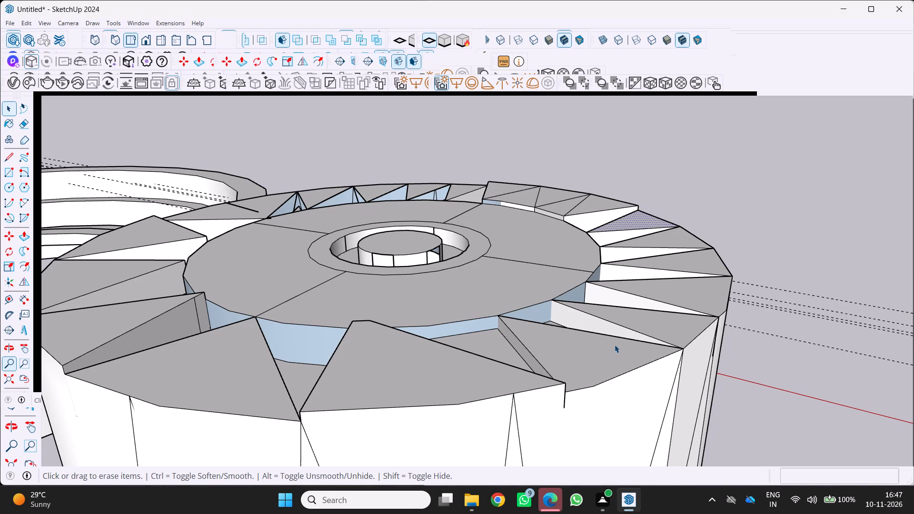
middle_click_drag(539, 363, 568, 362)
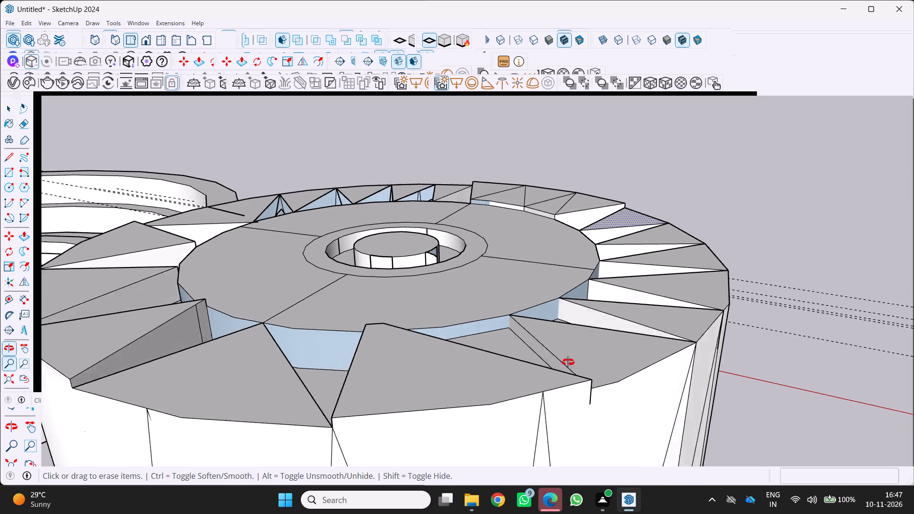
middle_click_drag(568, 362, 553, 319)
scroll(550, 317, "up", 1)
scroll(549, 313, "down", 1)
middle_click_drag(548, 315, 420, 369)
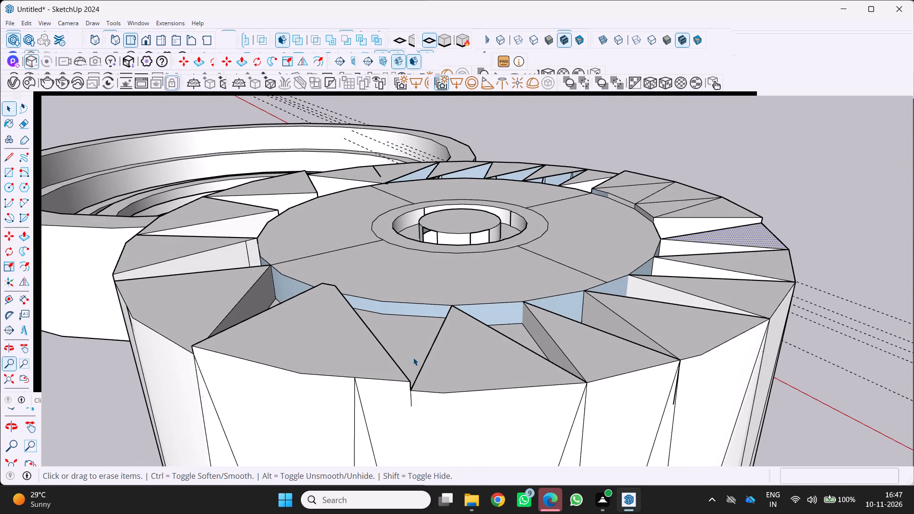
key("Escape")
key("Escape")
key("Escape")
key("Escape")
key("Escape")
key("Escape")
key("Escape")
key("Escape")
key("Escape")
key("Escape")
key("Escape")
middle_click_drag(402, 356, 403, 356)
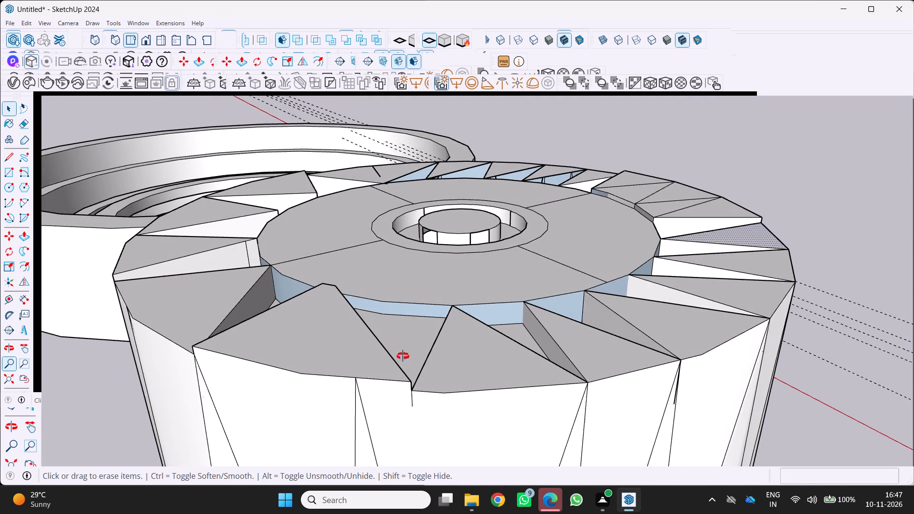
middle_click_drag(403, 356, 461, 364)
middle_click_drag(407, 361, 418, 361)
scroll(418, 361, "up", 1)
middle_click_drag(398, 367, 381, 387)
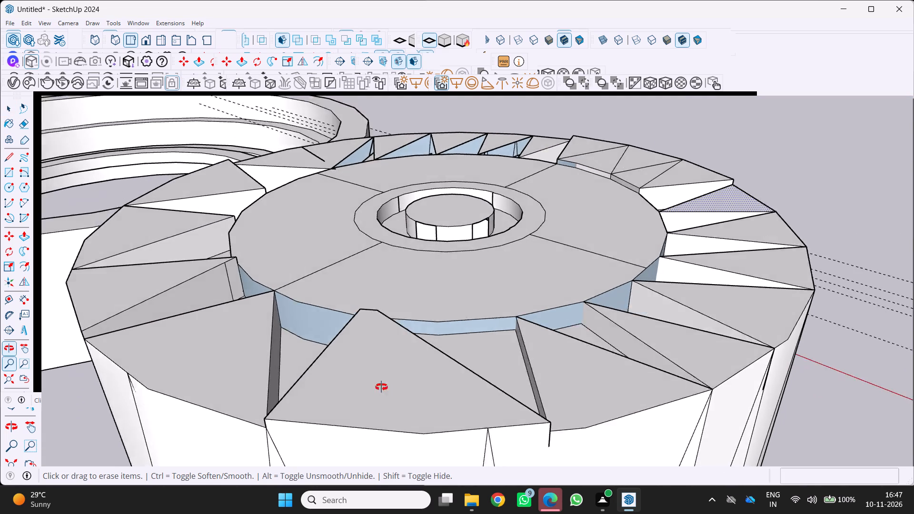
middle_click_drag(381, 387, 364, 393)
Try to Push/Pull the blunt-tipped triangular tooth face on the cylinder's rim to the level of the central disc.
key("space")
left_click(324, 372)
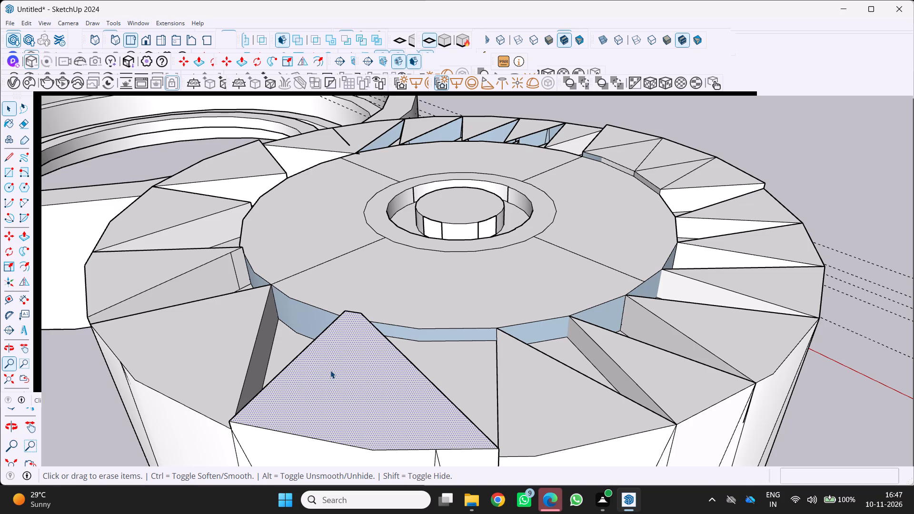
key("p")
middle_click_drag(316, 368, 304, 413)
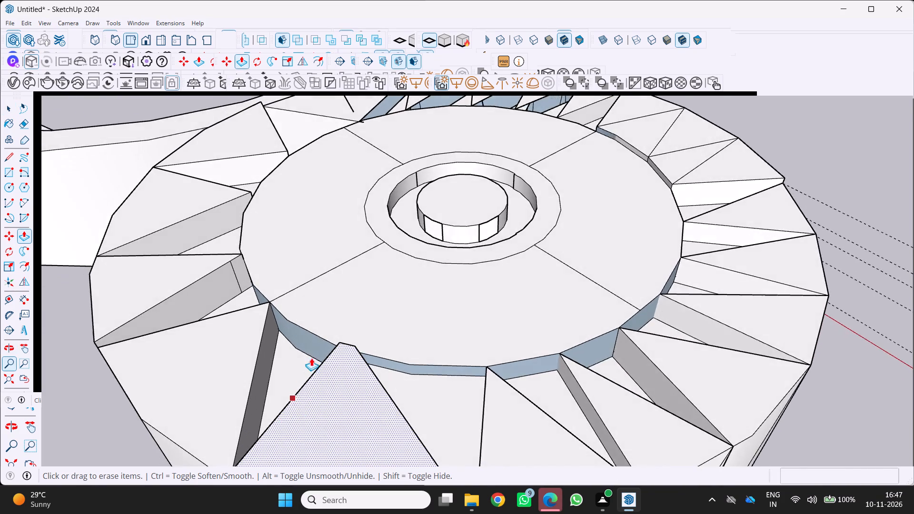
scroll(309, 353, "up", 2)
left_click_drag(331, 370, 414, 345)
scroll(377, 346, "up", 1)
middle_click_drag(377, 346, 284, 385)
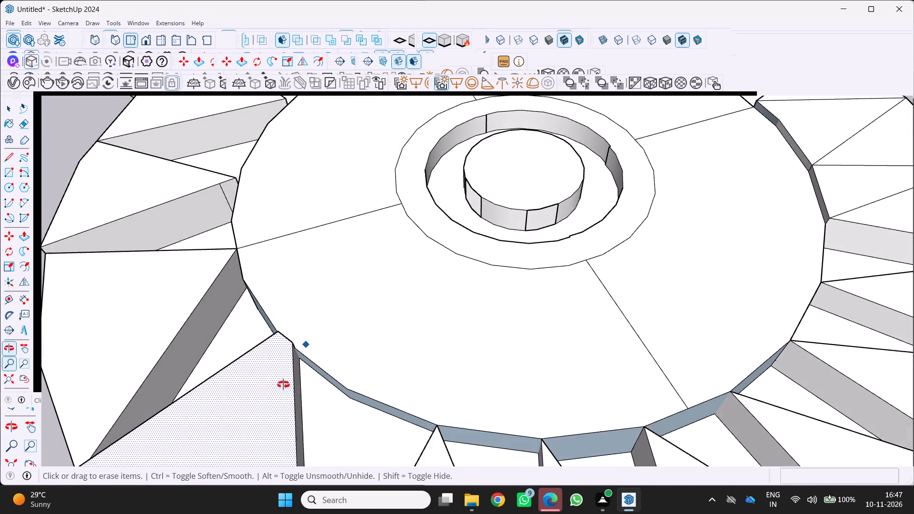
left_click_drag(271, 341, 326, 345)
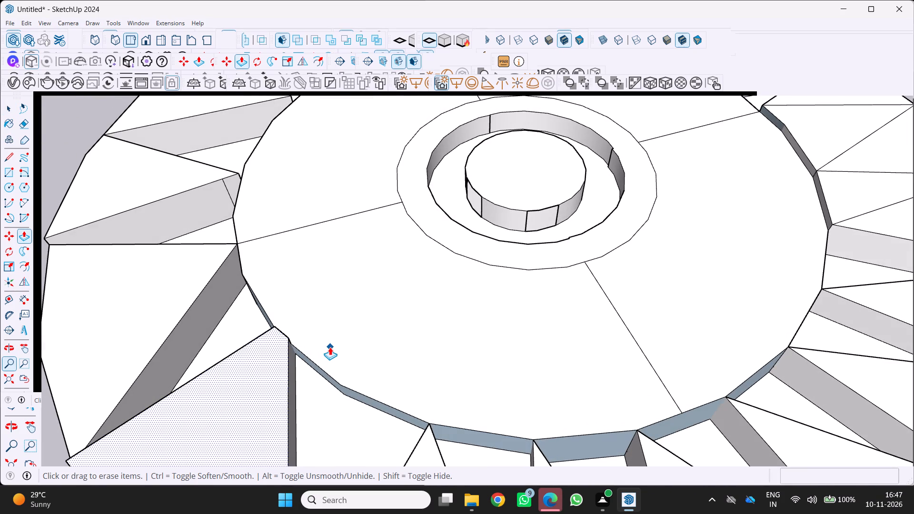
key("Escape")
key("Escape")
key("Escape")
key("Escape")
Examine the remaining rim teeth and the gaps beside the central disc on top of the cylinder.
scroll(333, 353, "down", 4)
middle_click_drag(336, 351, 443, 306)
scroll(451, 308, "down", 3)
middle_click_drag(433, 341, 455, 275)
scroll(428, 321, "up", 1)
scroll(315, 307, "up", 1)
middle_click_drag(315, 307, 456, 350)
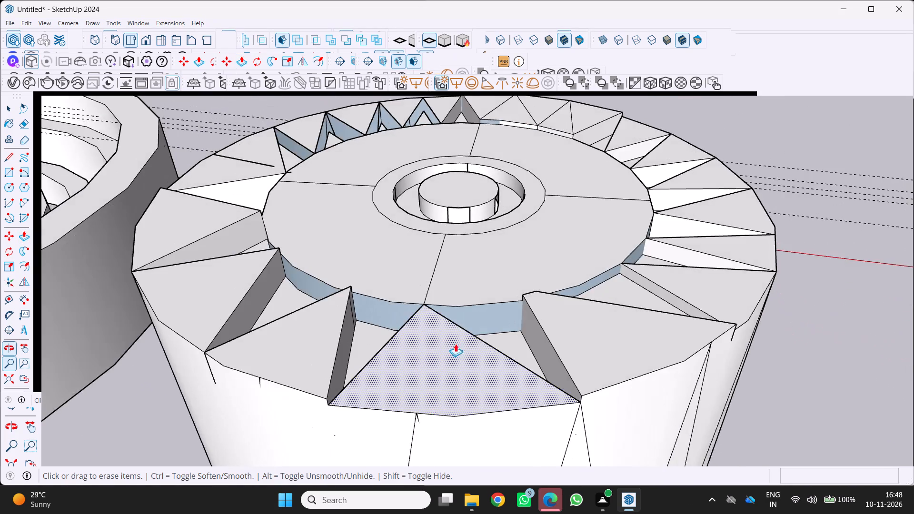
scroll(426, 330, "up", 3)
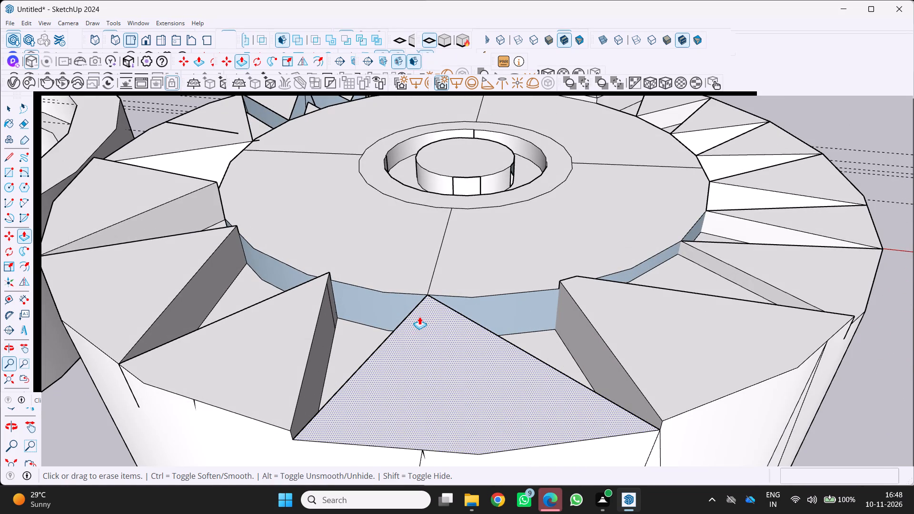
key("Escape")
key("Escape")
key("Escape")
key("Escape")
middle_click_drag(407, 312, 554, 324)
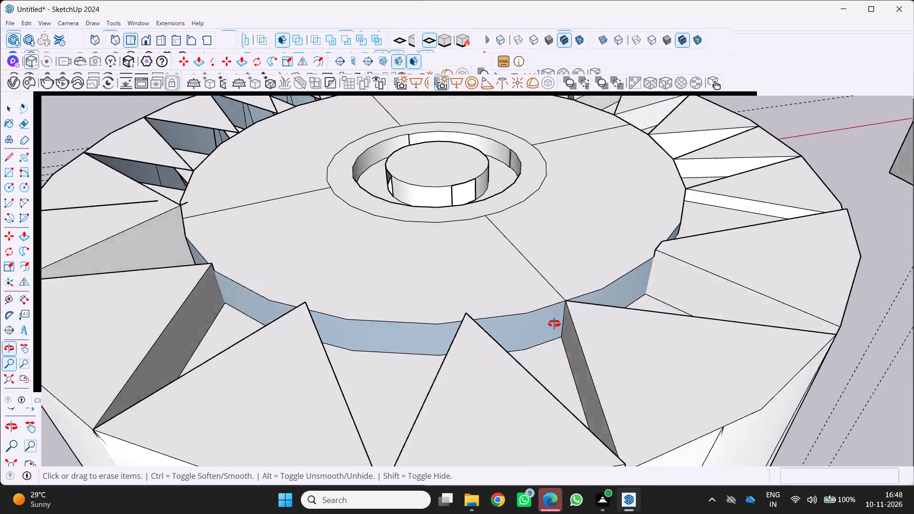
middle_click_drag(554, 324, 724, 298)
middle_click_drag(554, 279, 599, 317)
scroll(617, 332, "up", 2)
middle_click_drag(617, 332, 631, 336)
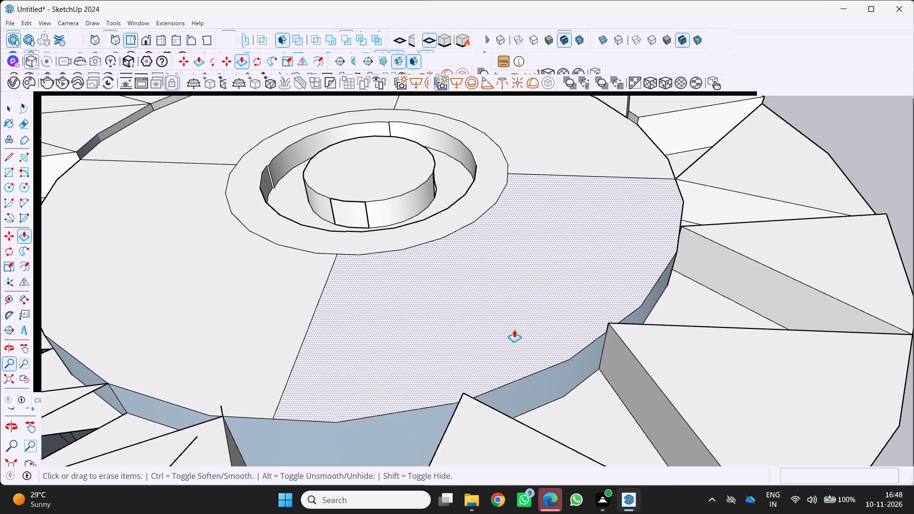
middle_click_drag(516, 338, 450, 340)
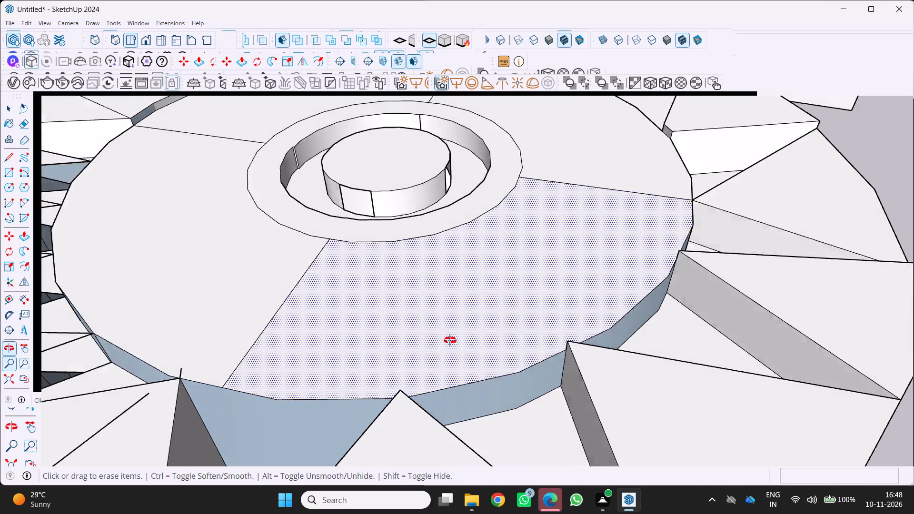
middle_click_drag(450, 340, 400, 317)
scroll(381, 277, "down", 13)
middle_click(393, 295)
middle_click_drag(393, 295, 568, 224)
scroll(565, 227, "up", 1)
scroll(434, 257, "down", 11)
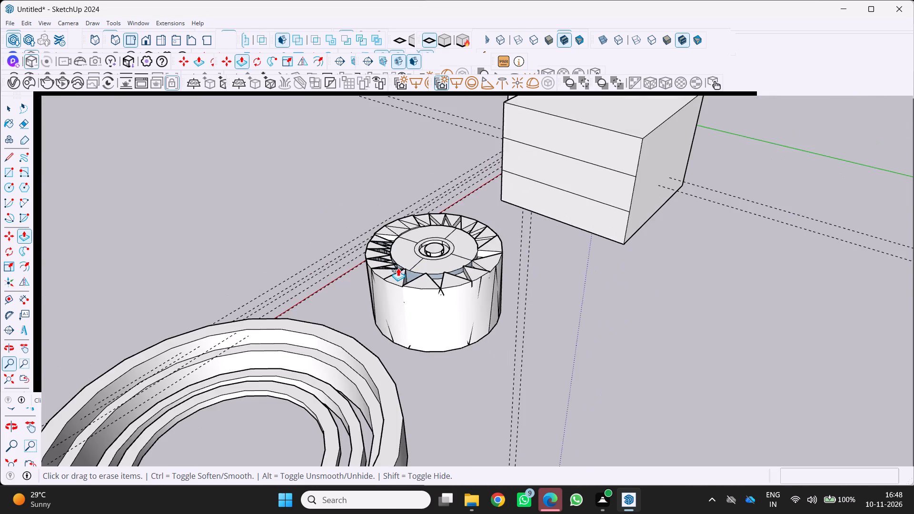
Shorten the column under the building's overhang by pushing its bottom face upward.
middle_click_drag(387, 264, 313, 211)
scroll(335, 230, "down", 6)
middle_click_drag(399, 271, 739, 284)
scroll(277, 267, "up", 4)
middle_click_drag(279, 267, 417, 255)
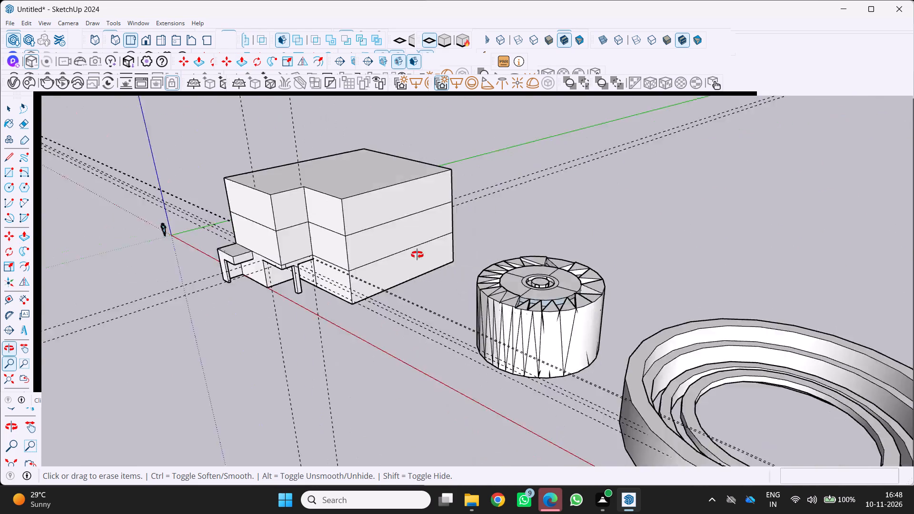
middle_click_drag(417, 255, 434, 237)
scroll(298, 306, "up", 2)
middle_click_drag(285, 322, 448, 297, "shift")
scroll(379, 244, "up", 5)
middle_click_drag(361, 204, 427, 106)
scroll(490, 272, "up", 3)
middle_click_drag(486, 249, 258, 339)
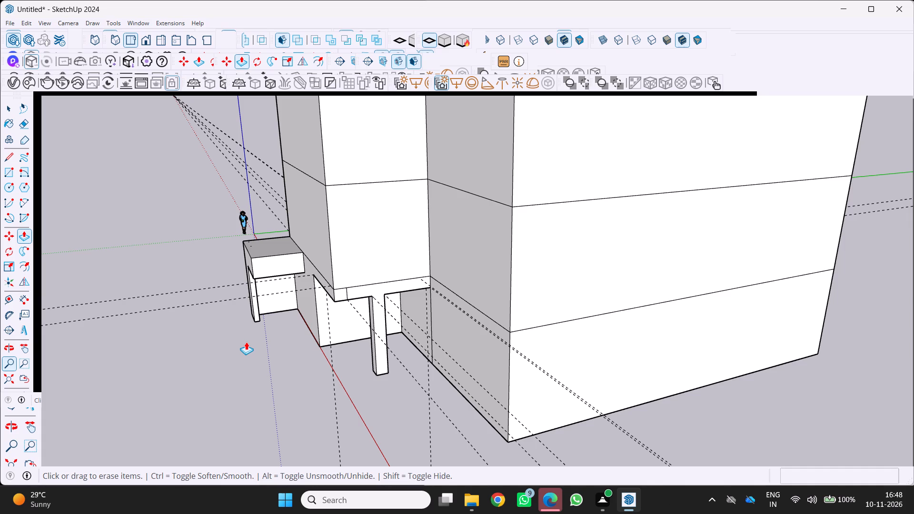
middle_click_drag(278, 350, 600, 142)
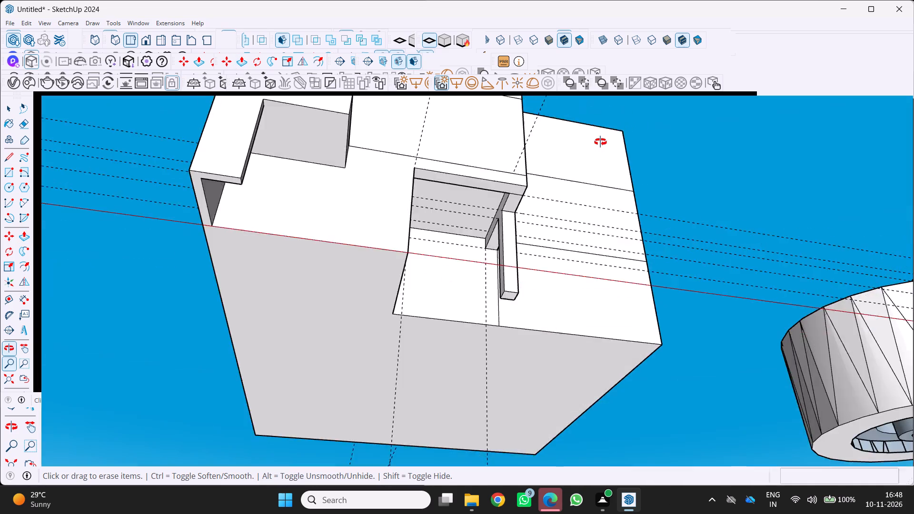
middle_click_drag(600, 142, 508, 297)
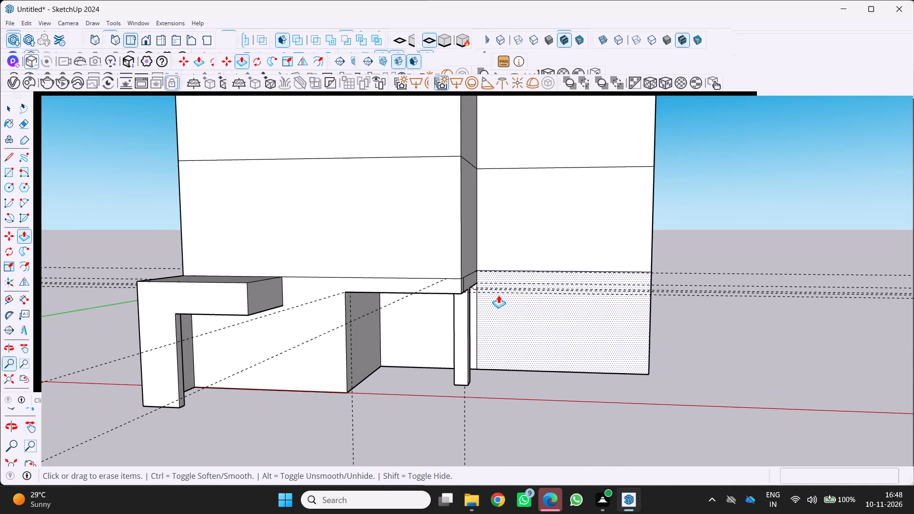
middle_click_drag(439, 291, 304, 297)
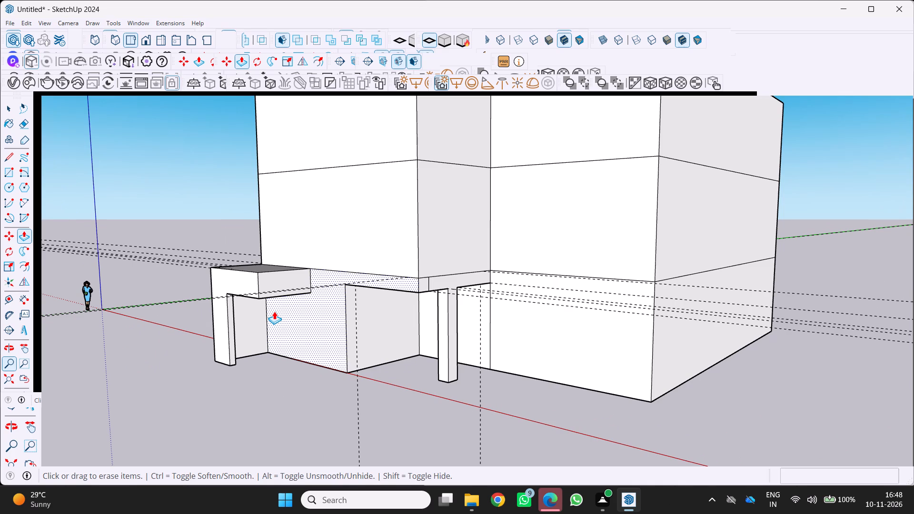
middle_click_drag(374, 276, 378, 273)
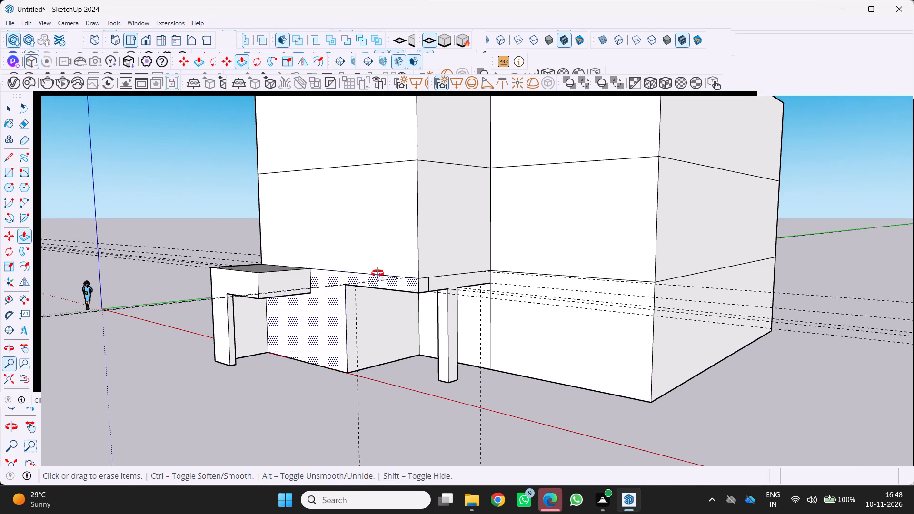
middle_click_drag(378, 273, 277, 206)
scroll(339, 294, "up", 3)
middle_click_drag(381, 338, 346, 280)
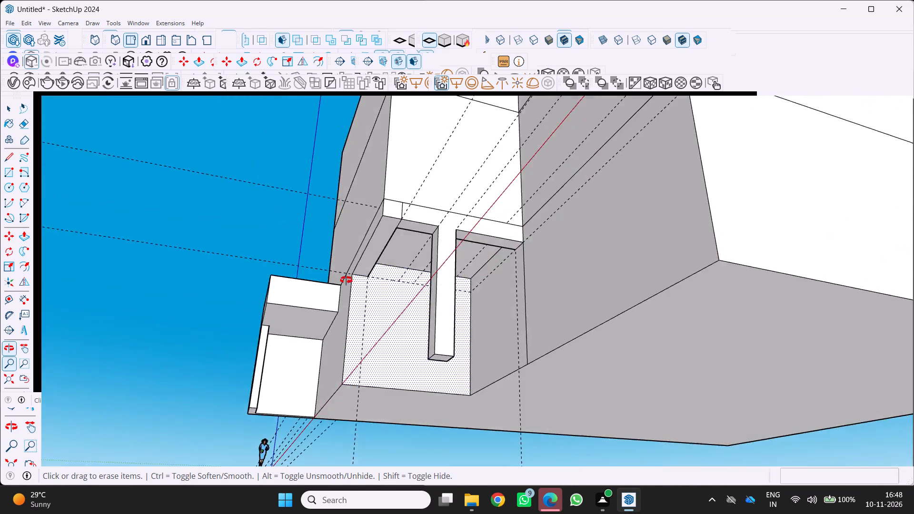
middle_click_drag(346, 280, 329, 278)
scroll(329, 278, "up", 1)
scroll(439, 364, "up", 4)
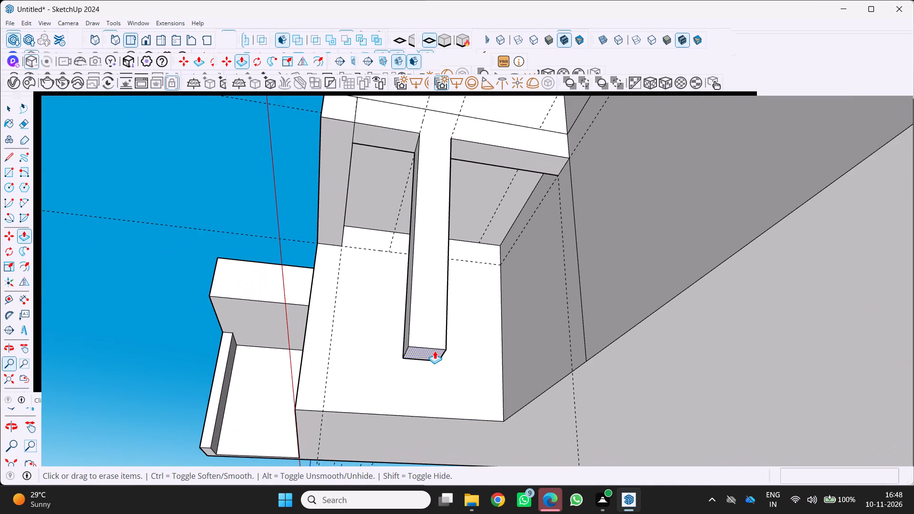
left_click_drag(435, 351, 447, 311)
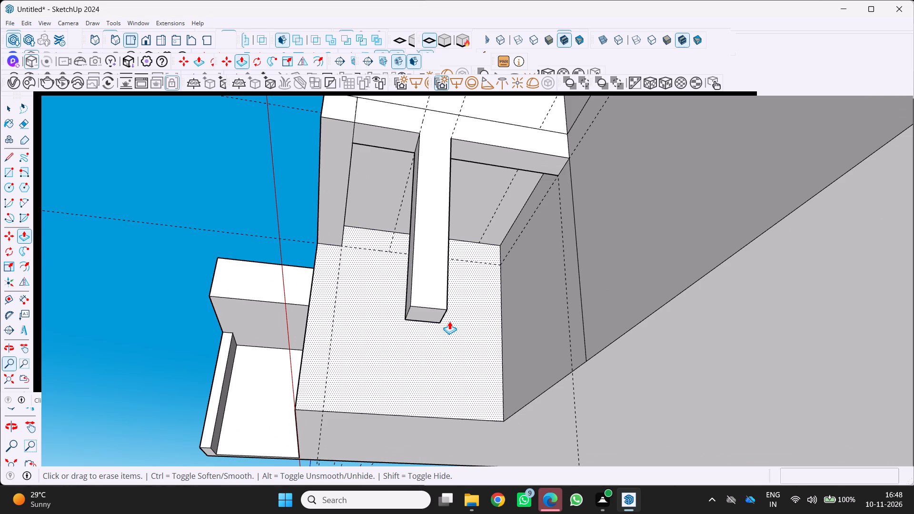
Extend the overhang column by pulling its bottom face down to the level of the building's base.
middle_click_drag(449, 322, 597, 434)
scroll(470, 364, "up", 1)
scroll(552, 398, "down", 1)
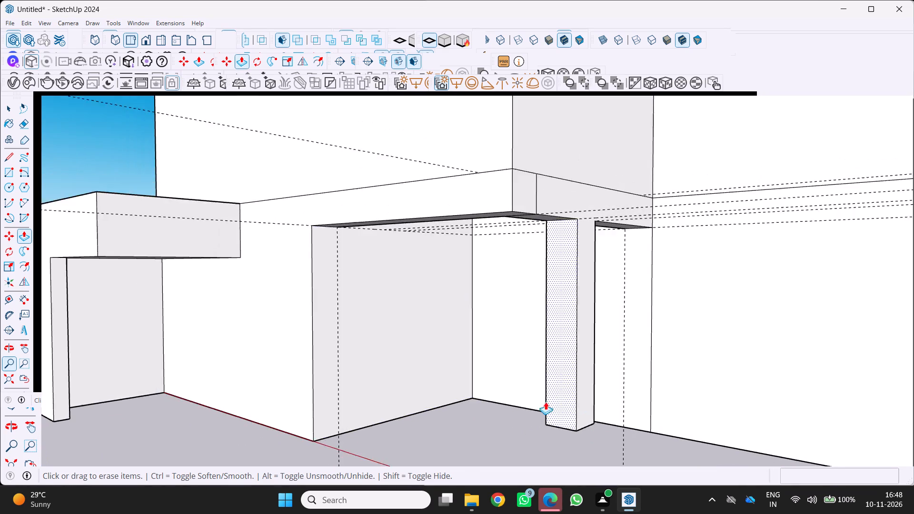
scroll(546, 402, "down", 2)
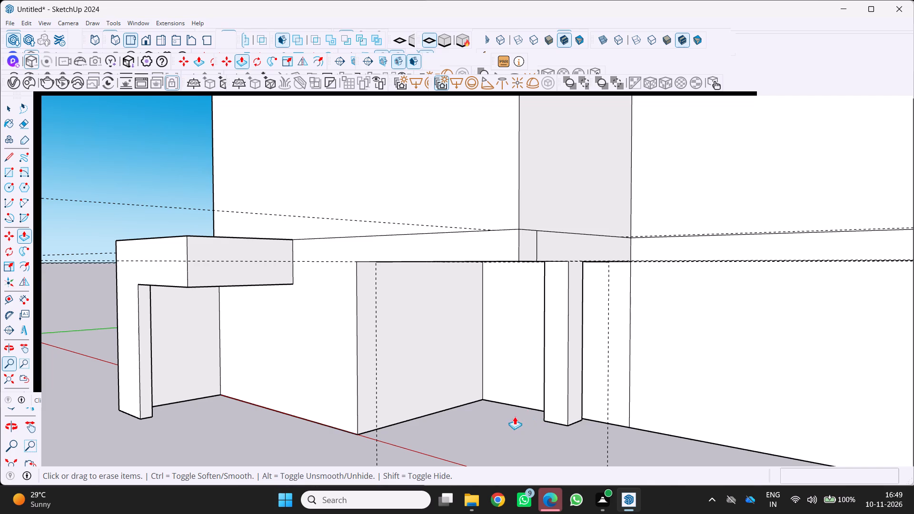
middle_click_drag(570, 408, 347, 359)
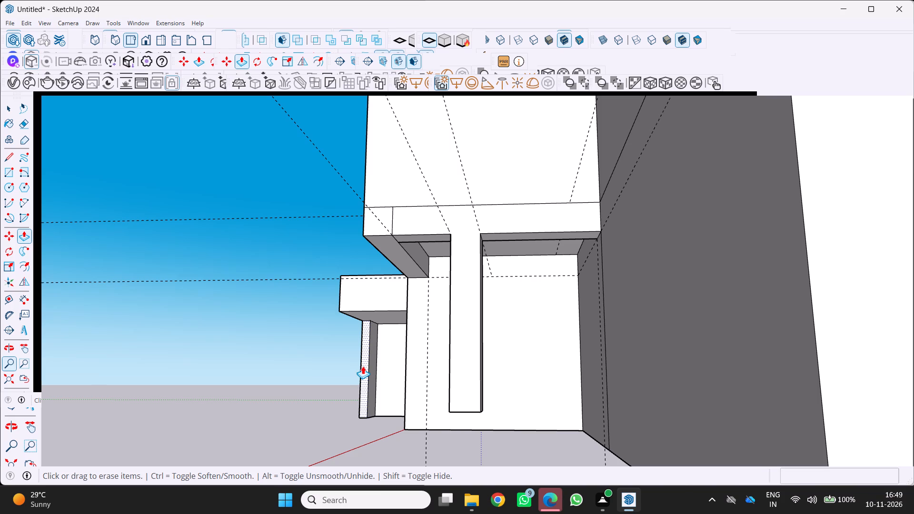
scroll(396, 375, "up", 2)
middle_click_drag(416, 352, 498, 382)
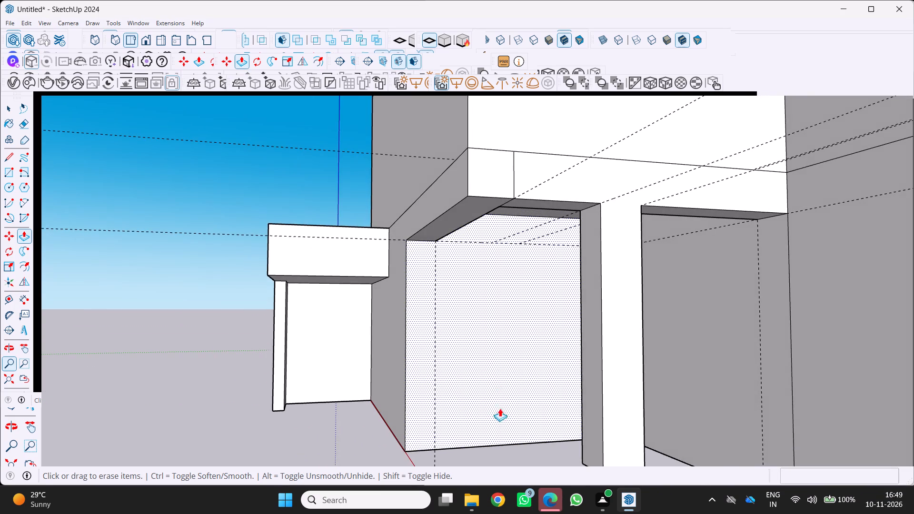
scroll(556, 458, "up", 3)
middle_click_drag(553, 412, 523, 322)
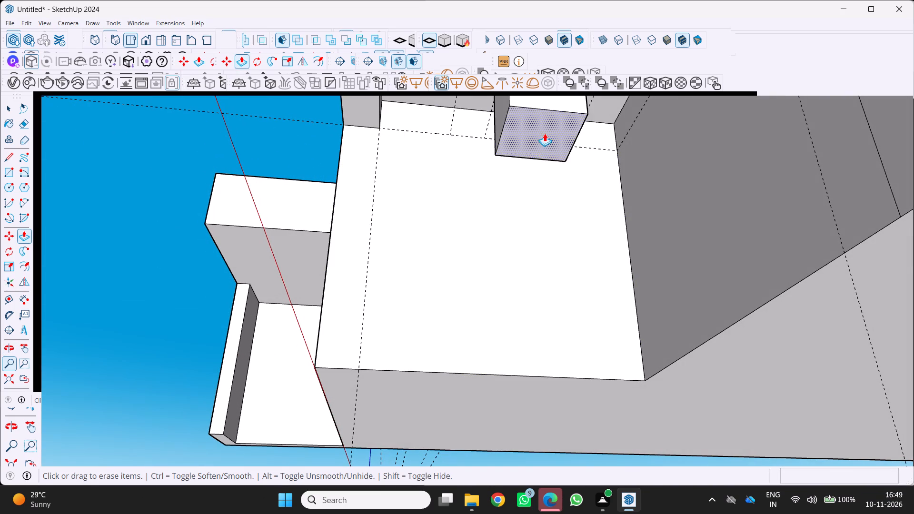
left_click_drag(545, 132, 843, 300)
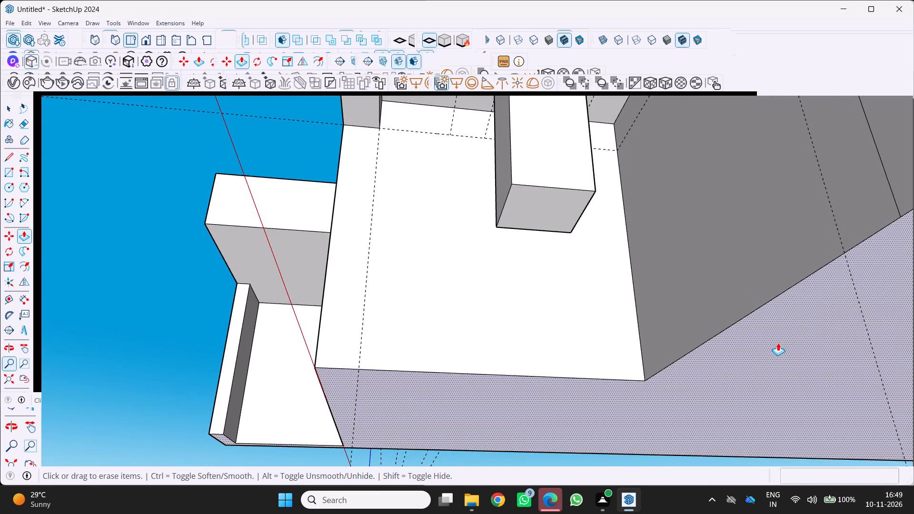
middle_click_drag(777, 344, 824, 426)
scroll(651, 422, "down", 2)
middle_click_drag(658, 424, 717, 458)
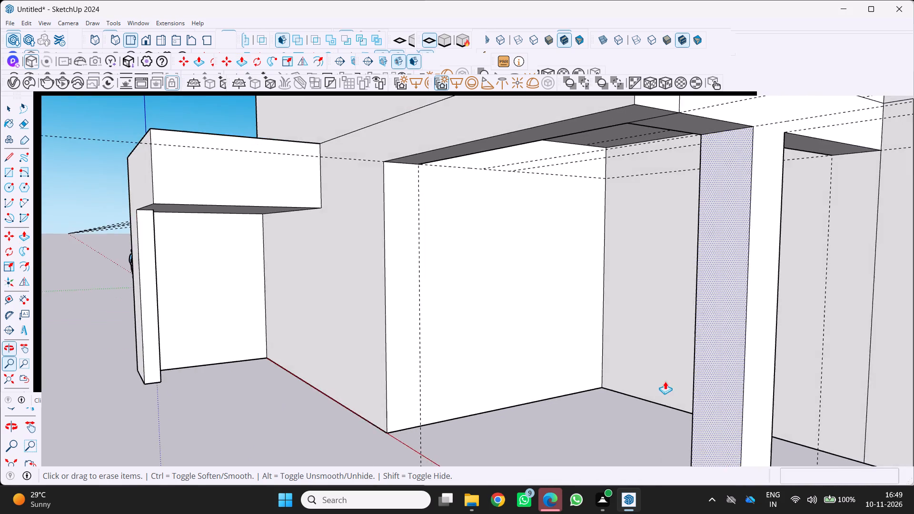
Examine the overhang column, the projecting L-shaped canopy and the front of the building from several angles.
scroll(606, 366, "down", 6)
middle_click_drag(601, 369, 626, 434)
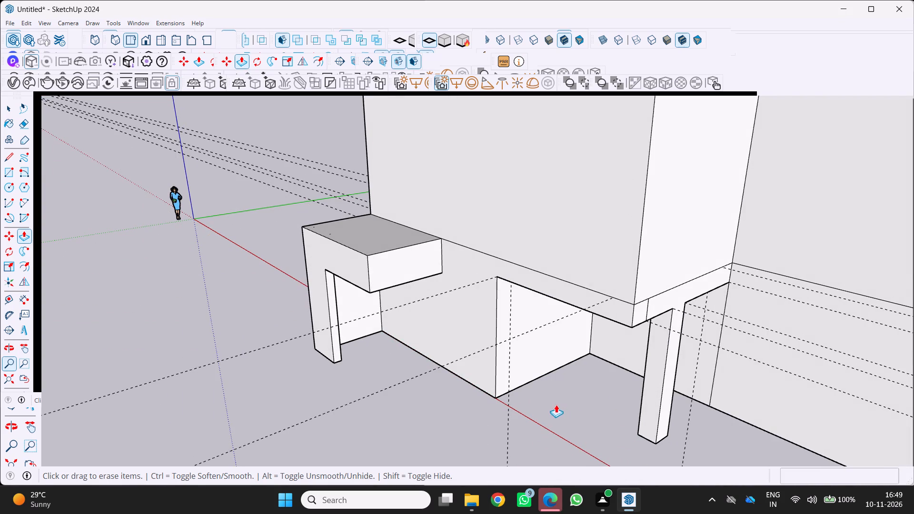
middle_click_drag(526, 424, 686, 334)
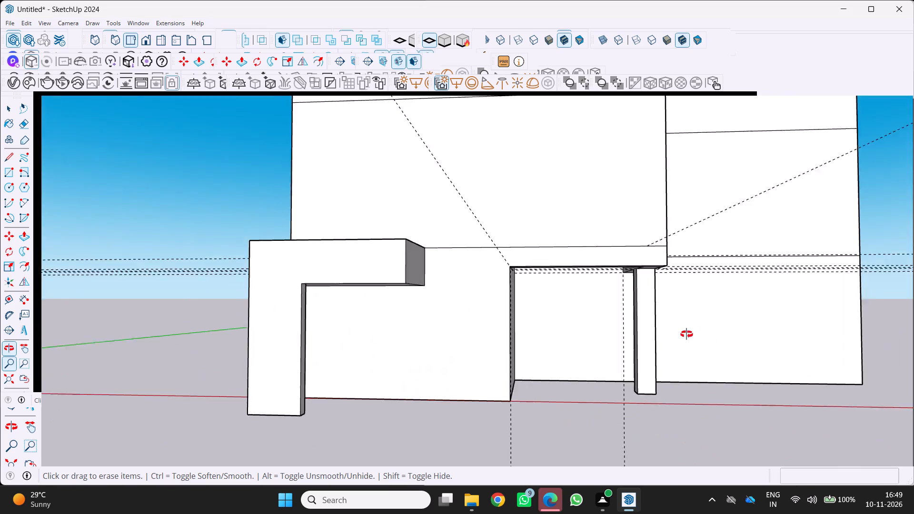
middle_click_drag(686, 334, 498, 344)
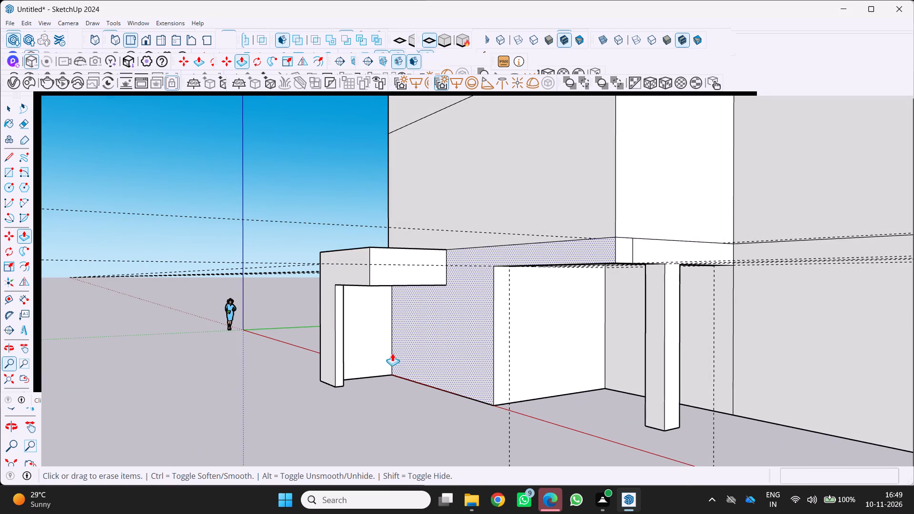
middle_click_drag(358, 369, 500, 422)
scroll(500, 422, "down", 2)
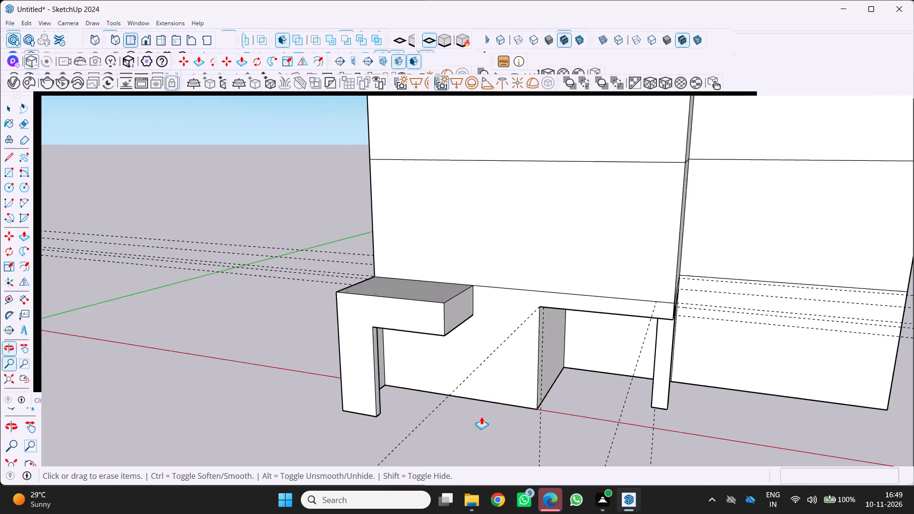
scroll(481, 416, "down", 5)
middle_click_drag(407, 387, 398, 356)
scroll(389, 356, "up", 1)
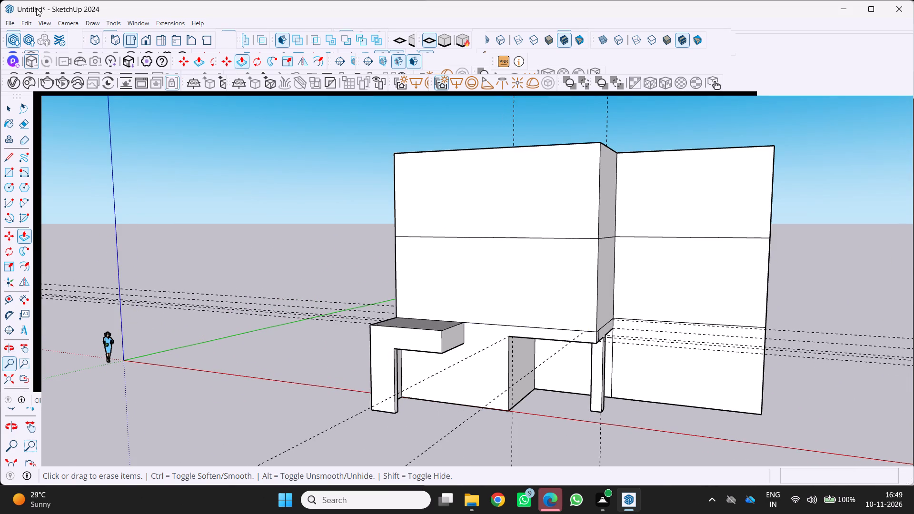
Delete all construction guides from the model.
left_click(25, 25)
left_click(72, 116)
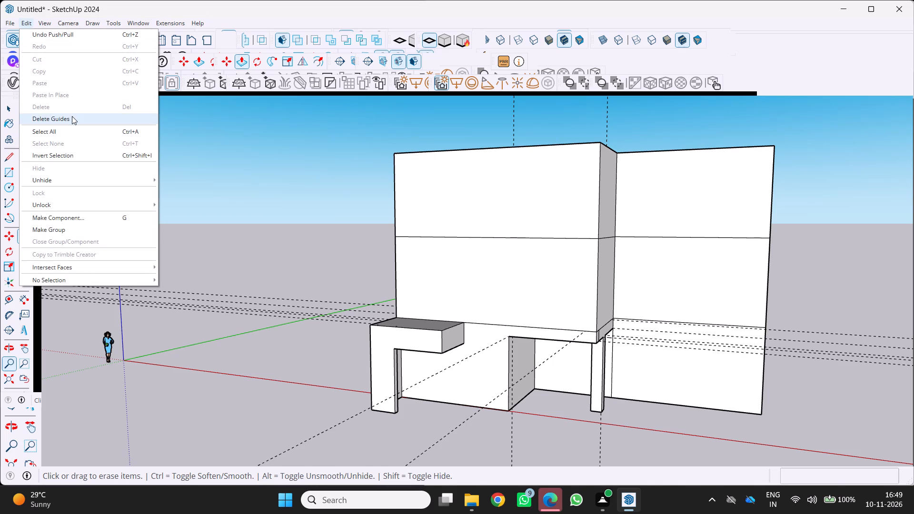
Examine the whole building massing from below, from the front and from above, including its roof and stepped corner.
middle_click_drag(218, 262, 319, 188)
scroll(309, 194, "down", 5)
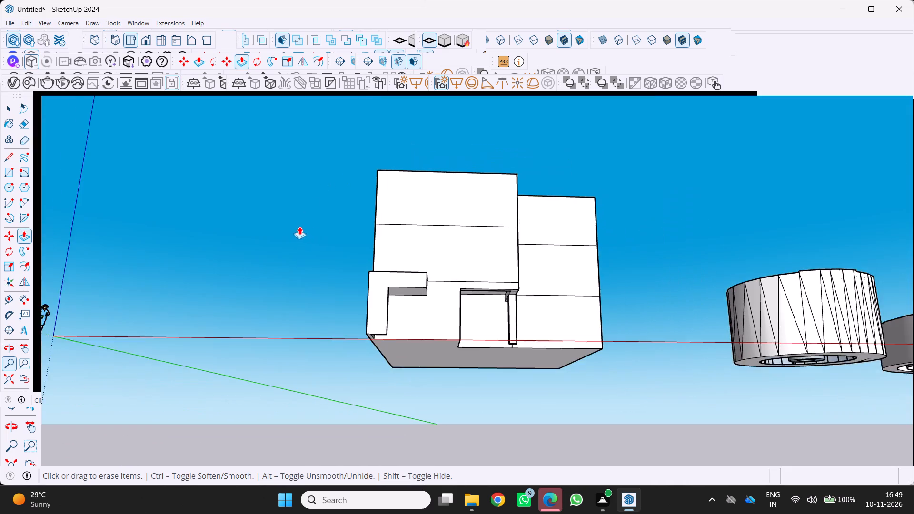
middle_click_drag(297, 229, 167, 275)
scroll(368, 283, "up", 2)
middle_click_drag(363, 274, 605, 391)
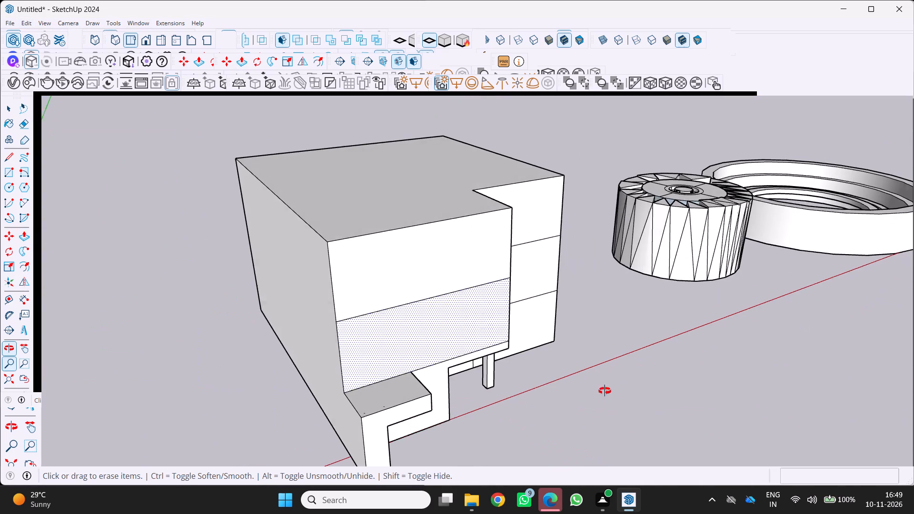
middle_click_drag(605, 391, 606, 390)
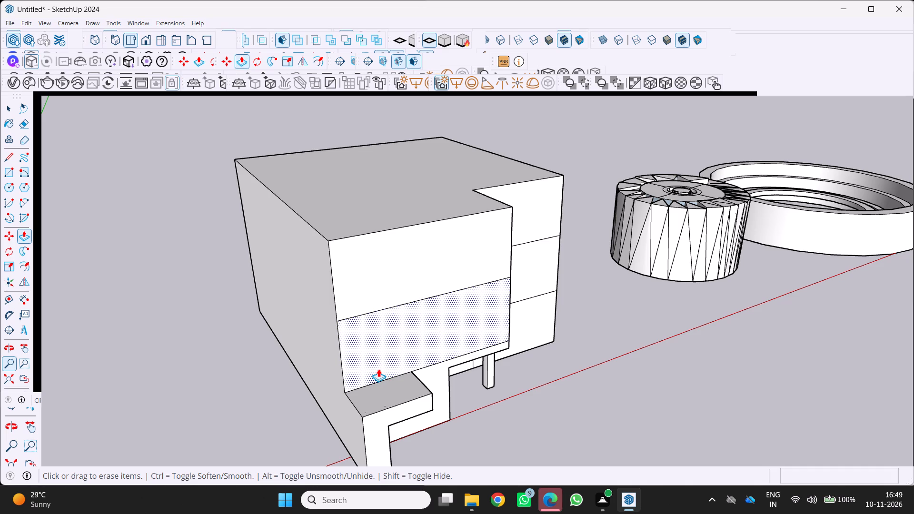
middle_click_drag(394, 378, 351, 375)
scroll(394, 378, "up", 1)
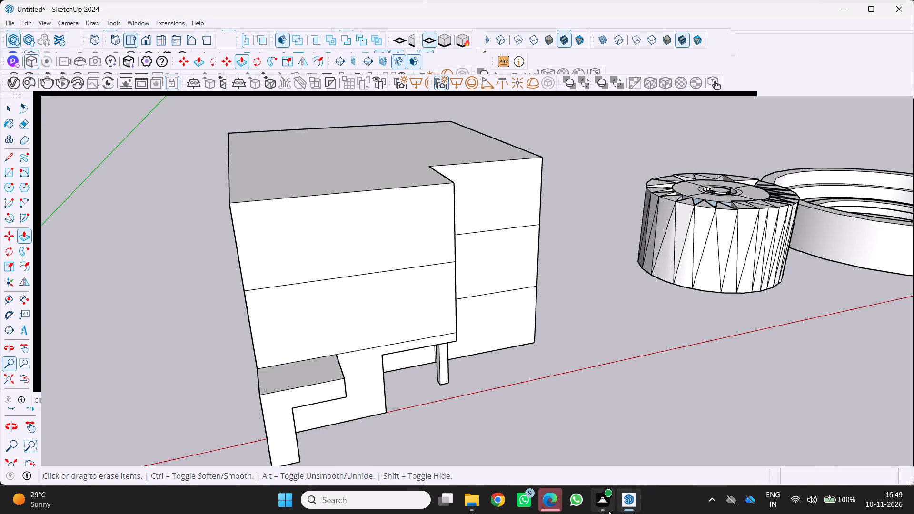
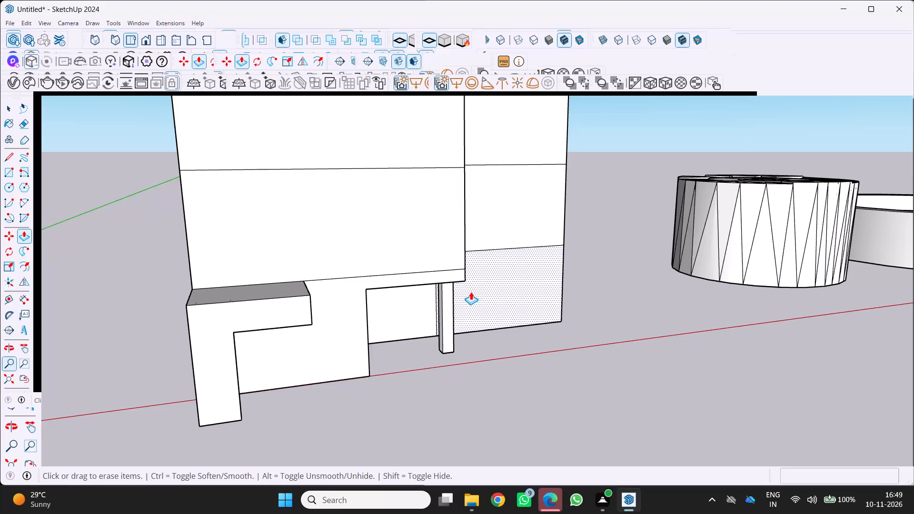
Examine the building massing from the front, from below and around its stepped corner, including the L-shaped canopy, recess and overhang column.
middle_click_drag(470, 292, 550, 341)
scroll(556, 336, "down", 5, "shift")
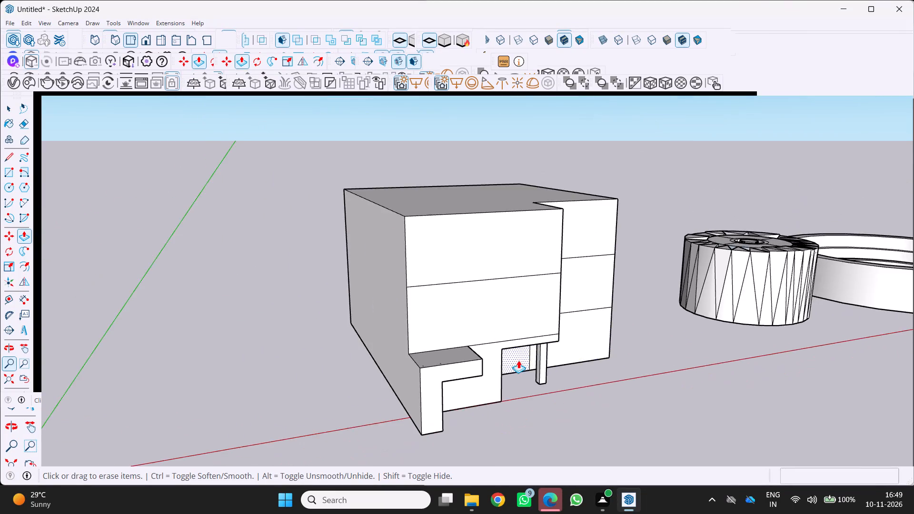
middle_click_drag(503, 365, 423, 304)
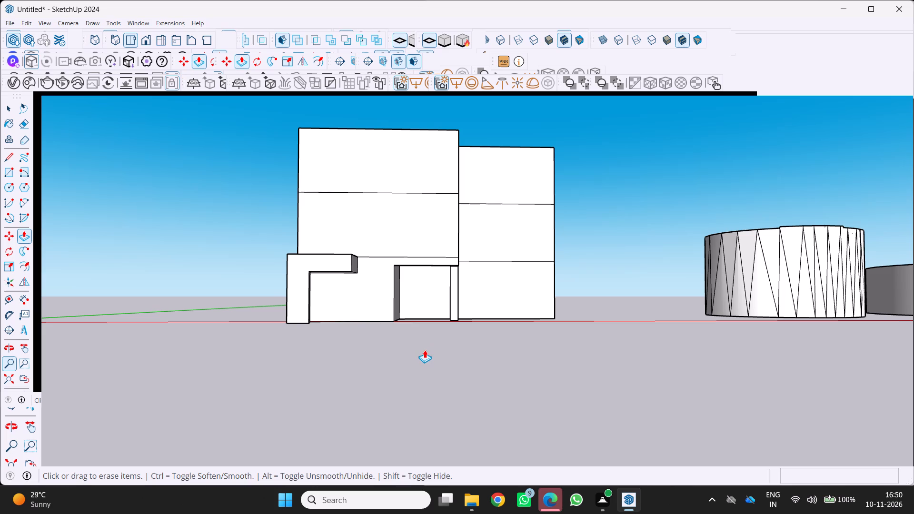
middle_click_drag(425, 357, 390, 327)
middle_click_drag(383, 316, 376, 328)
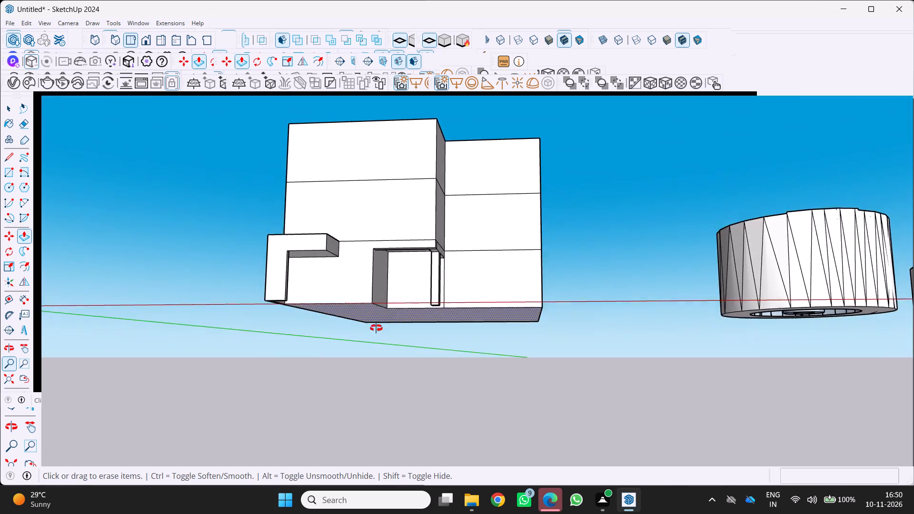
middle_click_drag(376, 328, 343, 358)
scroll(343, 358, "up", 1)
middle_click_drag(384, 312, 300, 319)
scroll(379, 228, "up", 3)
middle_click_drag(388, 238, 293, 292)
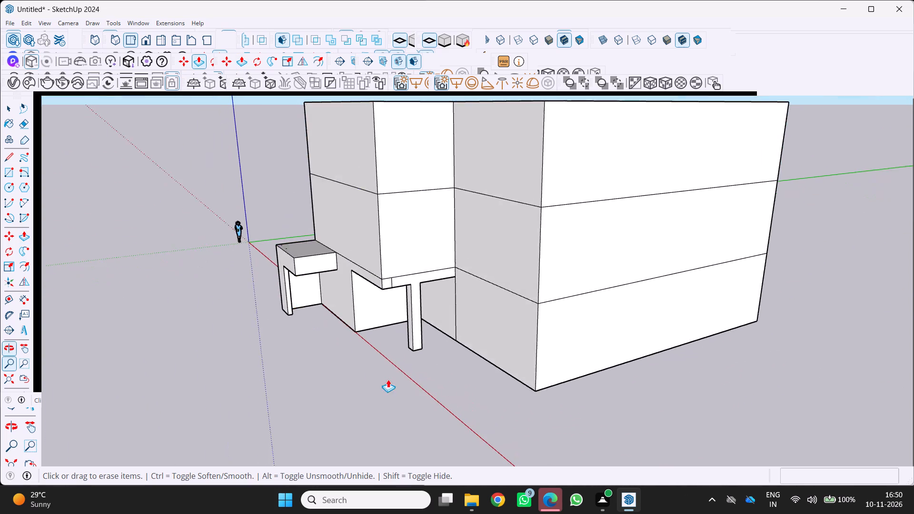
scroll(388, 379, "up", 1)
middle_click_drag(388, 379, 436, 344)
scroll(410, 350, "up", 3)
scroll(415, 349, "down", 1)
middle_click_drag(425, 358, 436, 364)
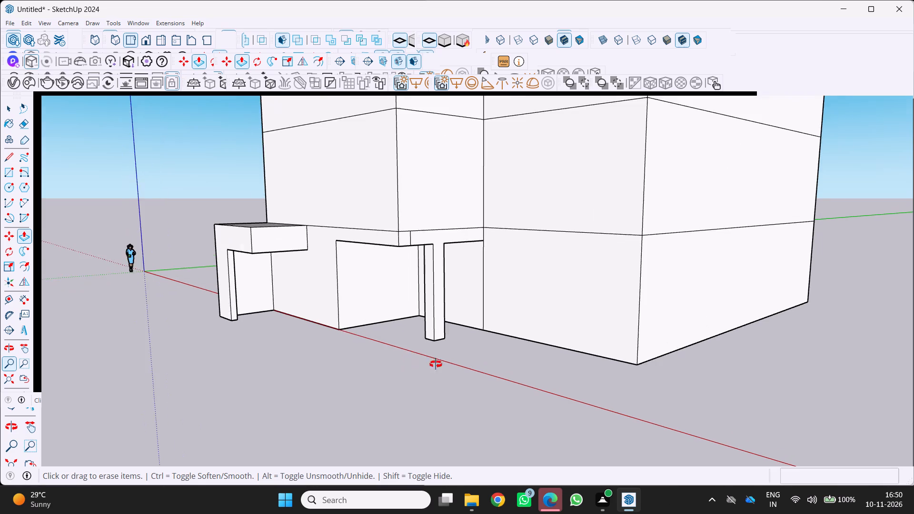
middle_click_drag(436, 364, 530, 375)
scroll(470, 389, "down", 3)
middle_click_drag(398, 372, 345, 350)
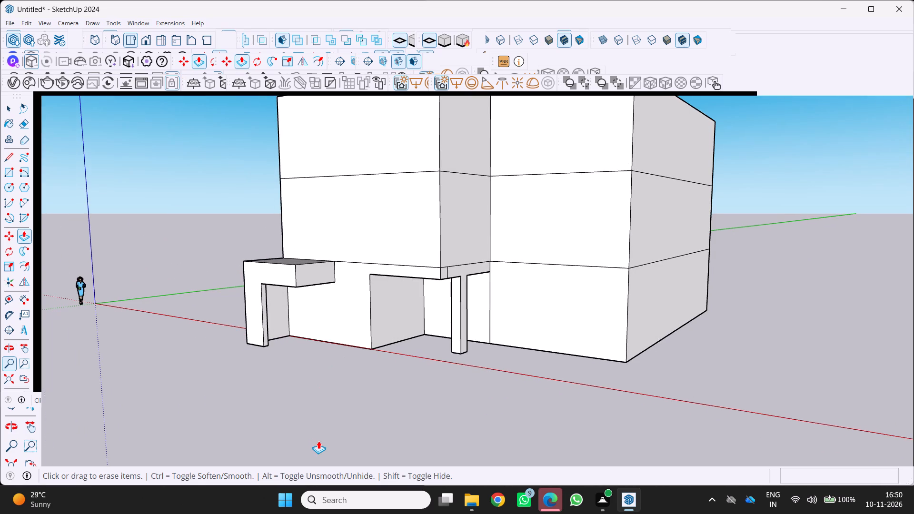
scroll(352, 456, "down", 1)
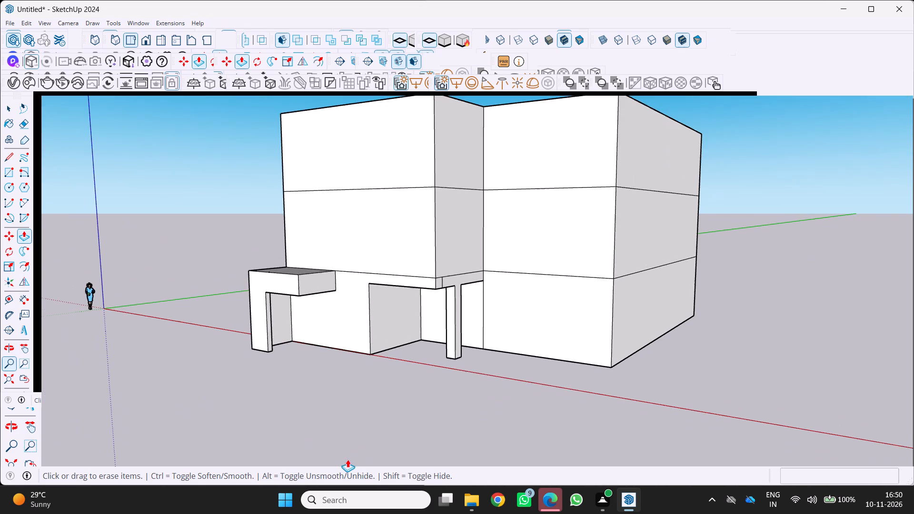
middle_click_drag(439, 425, 548, 452)
middle_click_drag(417, 376, 401, 330)
middle_click_drag(382, 362, 329, 411)
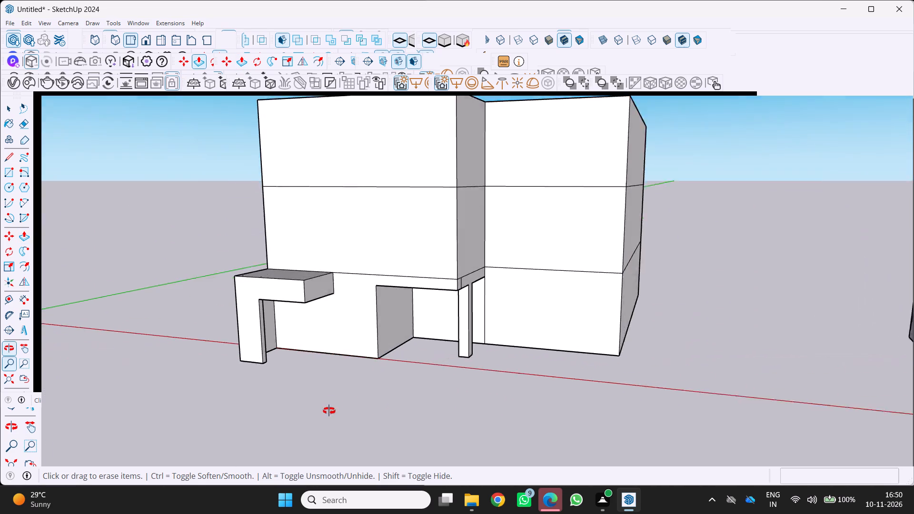
middle_click_drag(329, 411, 328, 411)
scroll(331, 404, "down", 7)
middle_click_drag(336, 420, 353, 452)
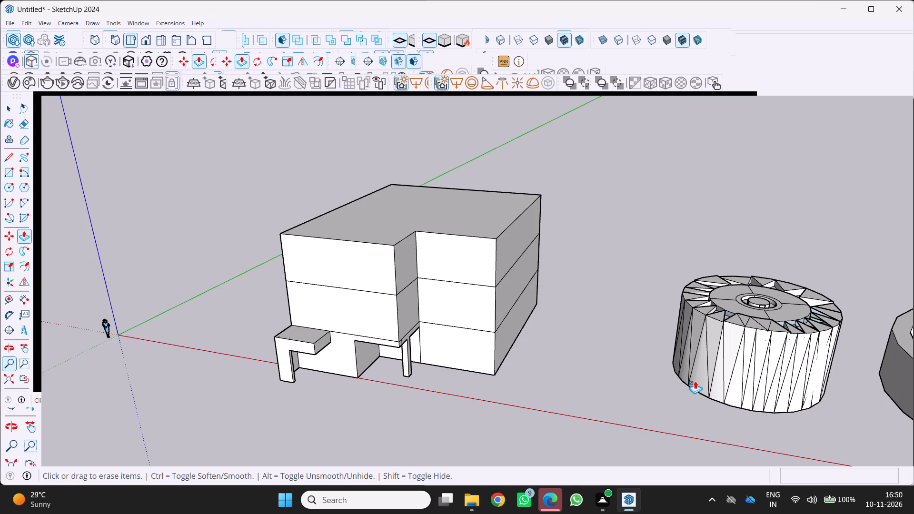
Draw two slanted lines low on the faceted drum's side wall, each joining a bottom-rim vertex and a nearby facet edge.
key("l")
scroll(717, 360, "up", 3)
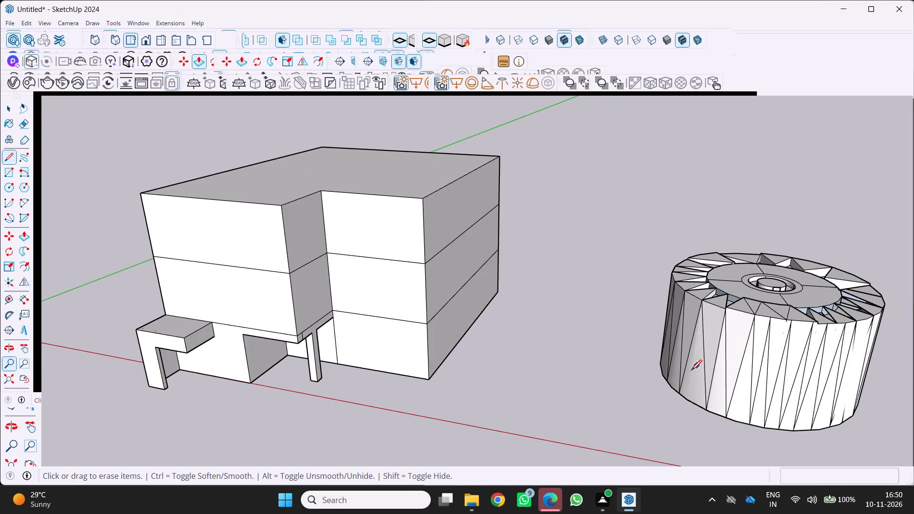
scroll(709, 410, "up", 3)
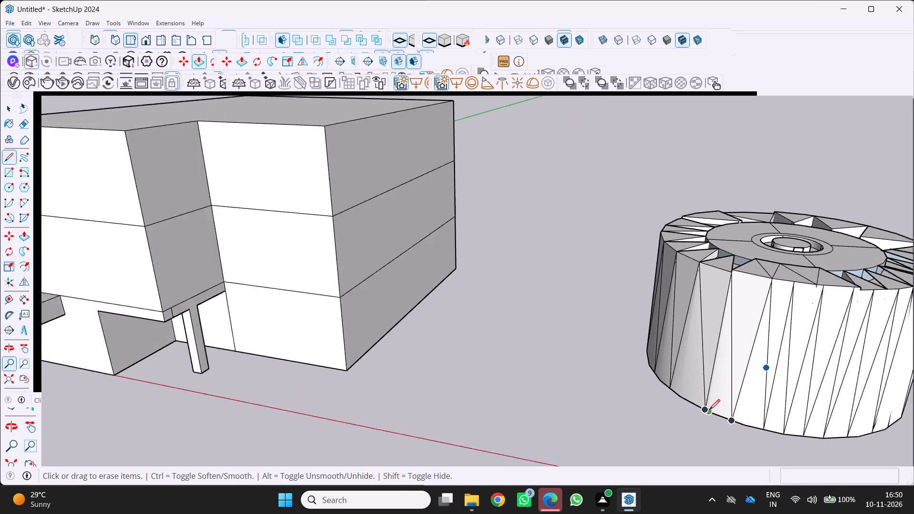
scroll(709, 410, "up", 5)
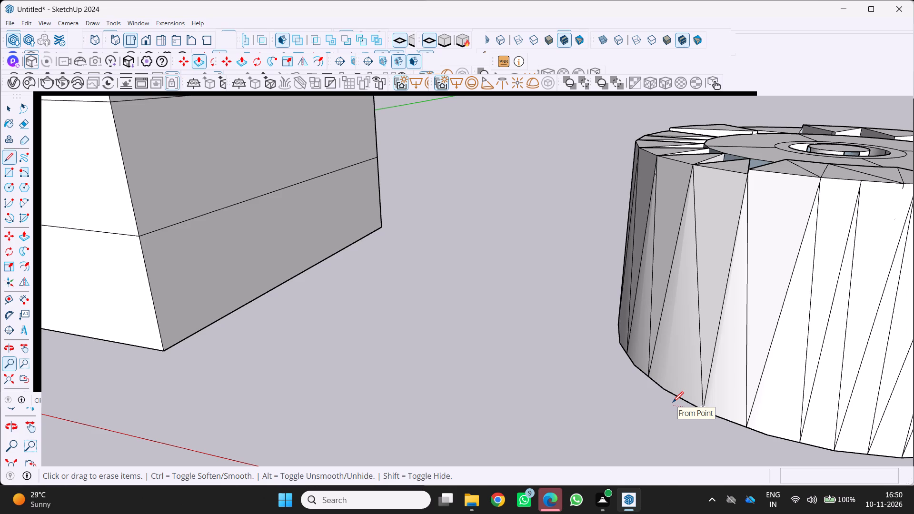
scroll(622, 396, "down", 6)
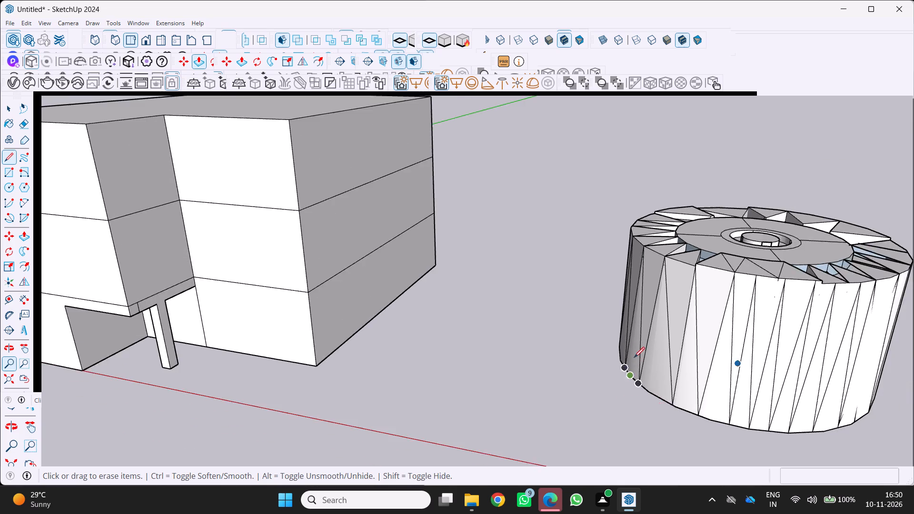
scroll(634, 357, "down", 4)
scroll(658, 378, "up", 7)
left_click(661, 396)
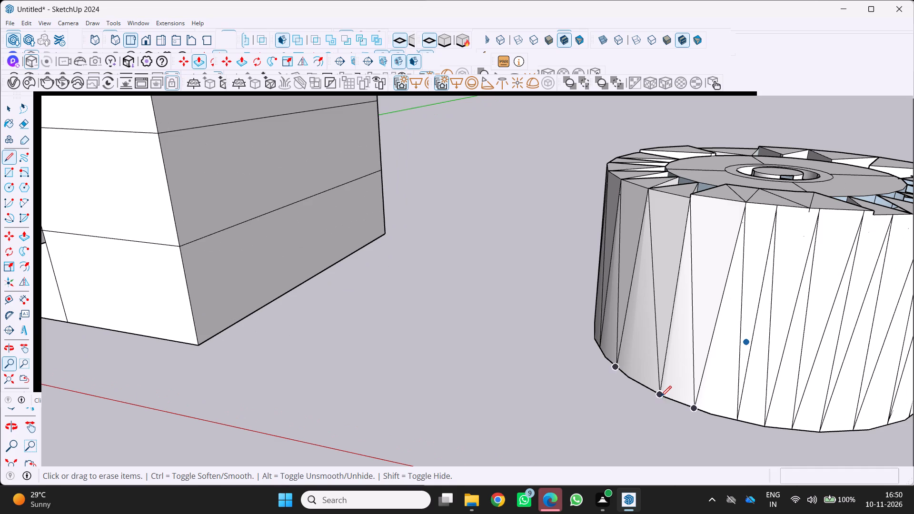
left_click(695, 328)
scroll(670, 377, "down", 5)
scroll(714, 350, "up", 3)
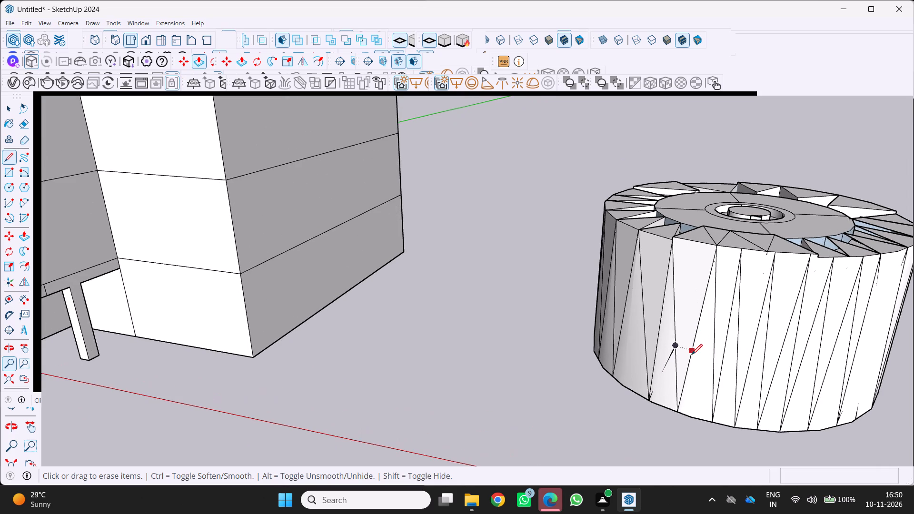
left_click(691, 354)
scroll(708, 420, "up", 2)
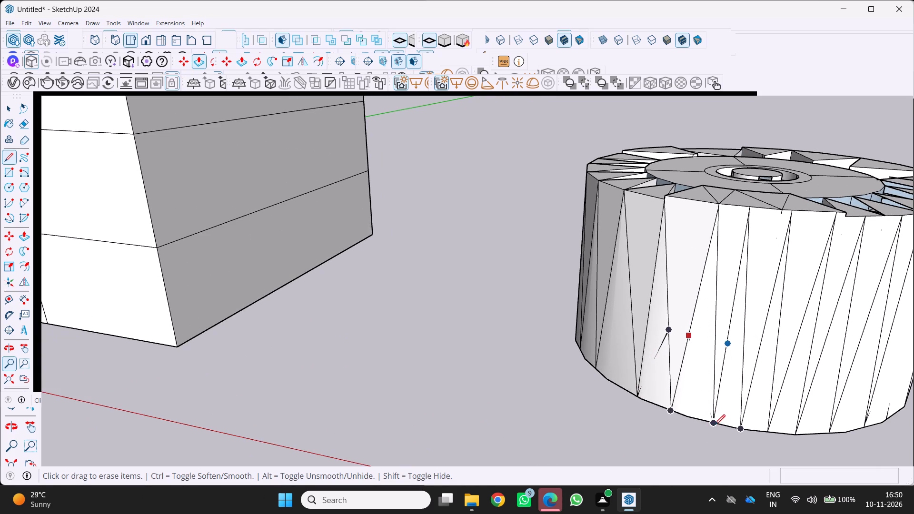
left_click(715, 425)
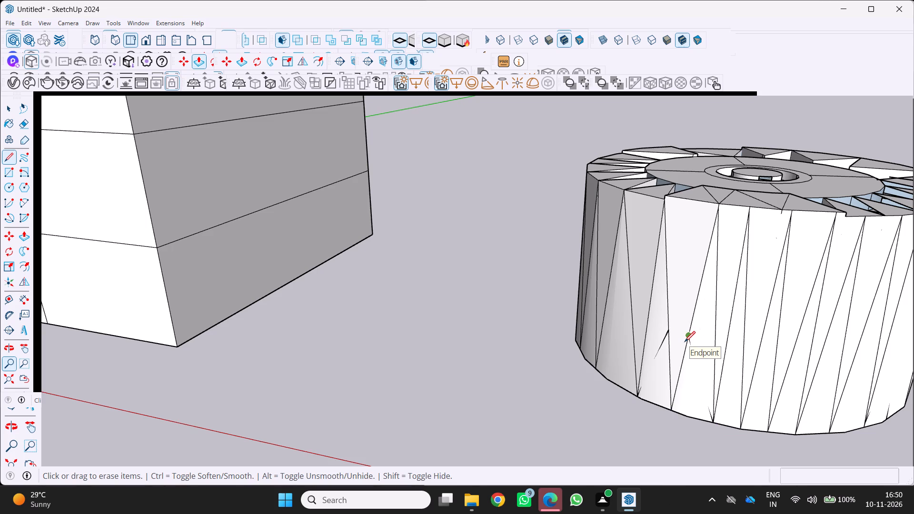
Draw two parallel slanted lines on the drum's side wall from adjacent bottom-rim vertices up to neighbouring facet edges.
scroll(689, 348, "up", 6)
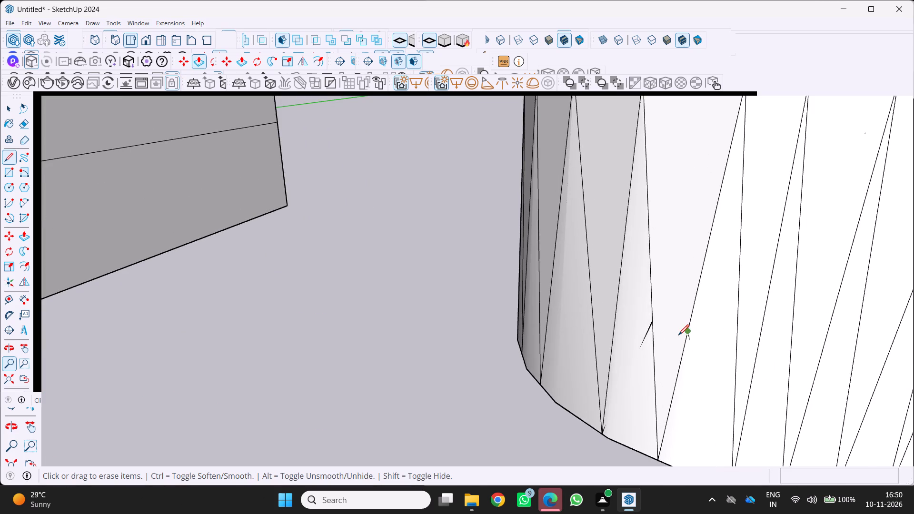
scroll(678, 338, "down", 16)
middle_click_drag(682, 400, 658, 393)
scroll(742, 397, "up", 4)
scroll(687, 395, "up", 4)
left_click(666, 400)
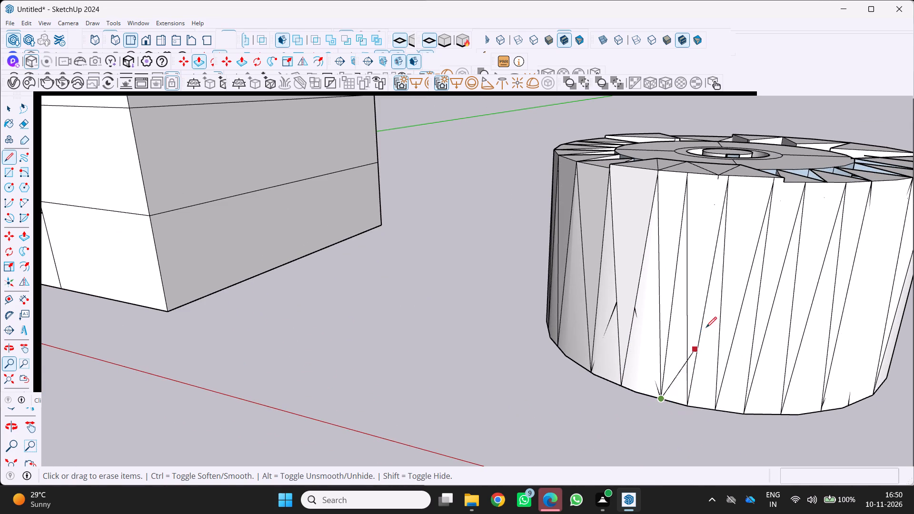
scroll(677, 346, "up", 2)
left_click(692, 337)
scroll(684, 346, "down", 5)
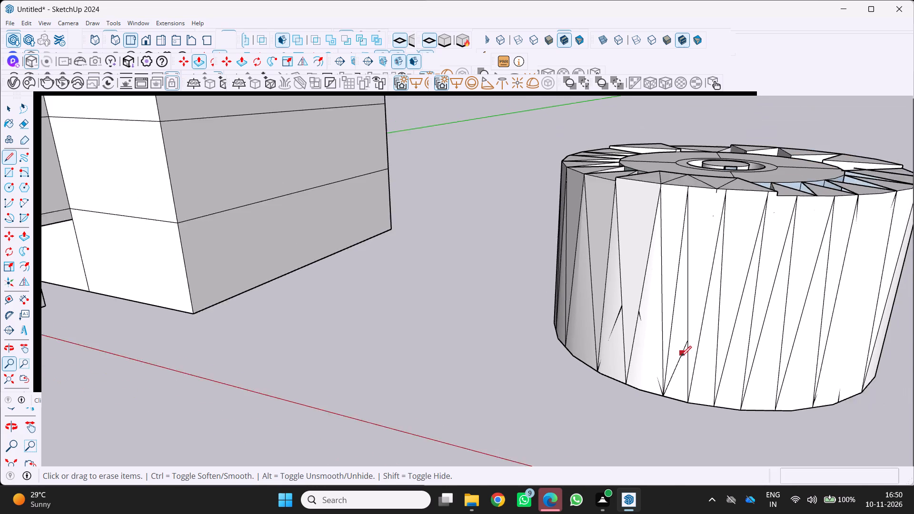
scroll(686, 410, "up", 3)
left_click(688, 396)
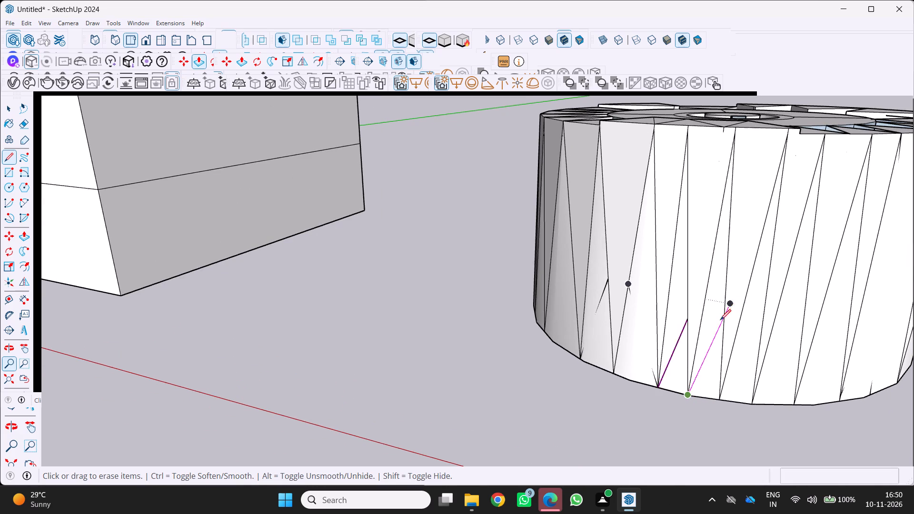
scroll(721, 329, "up", 3)
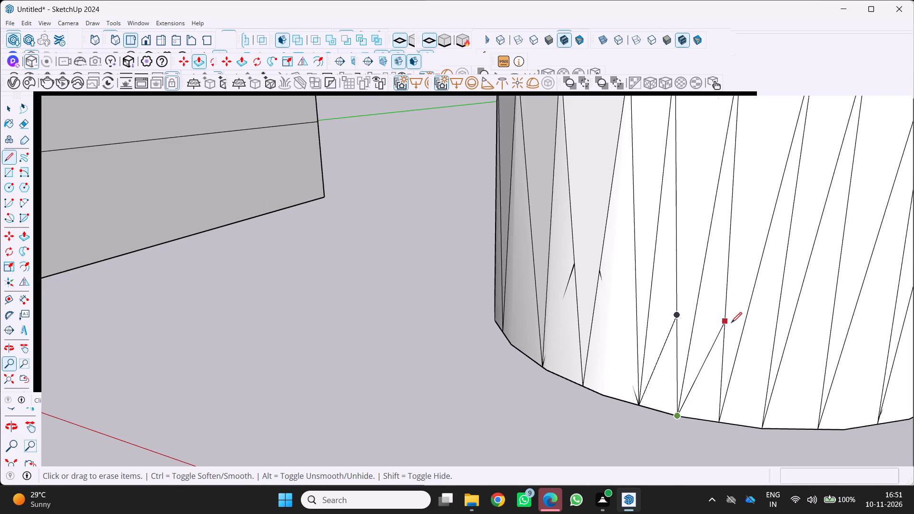
left_click(725, 326)
Draw a line from a further bottom-rim vertex of the drum back up to the facet edge beside the last slanted line.
scroll(700, 349, "down", 5)
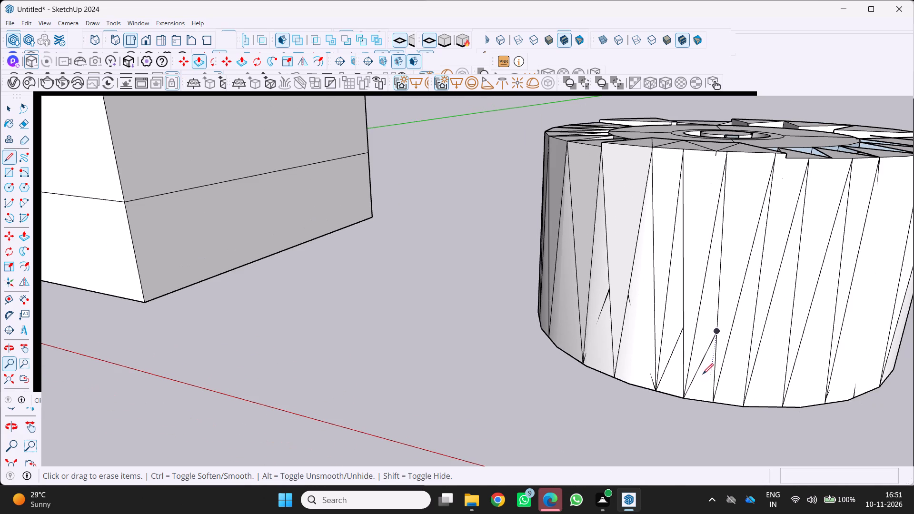
middle_click_drag(703, 377, 676, 381)
scroll(678, 370, "down", 6)
scroll(713, 378, "up", 8)
scroll(723, 432, "up", 2)
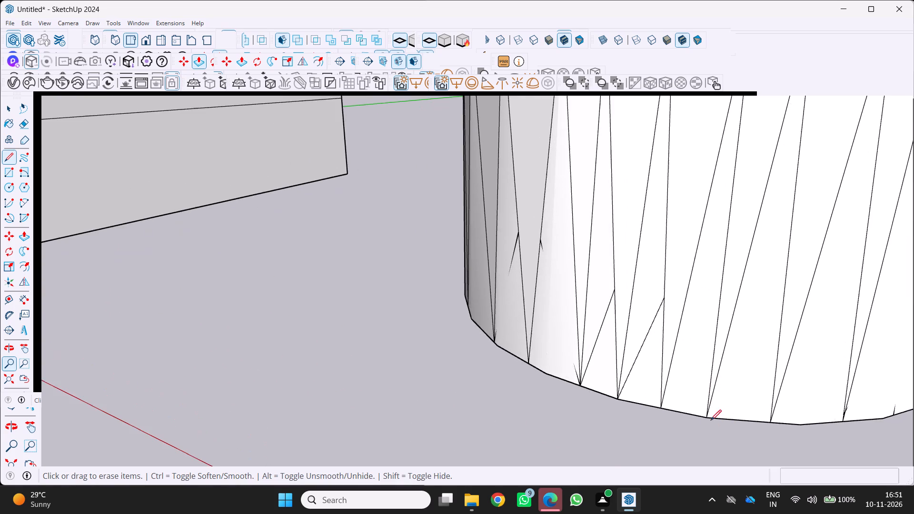
scroll(703, 411, "up", 2)
left_click(708, 420)
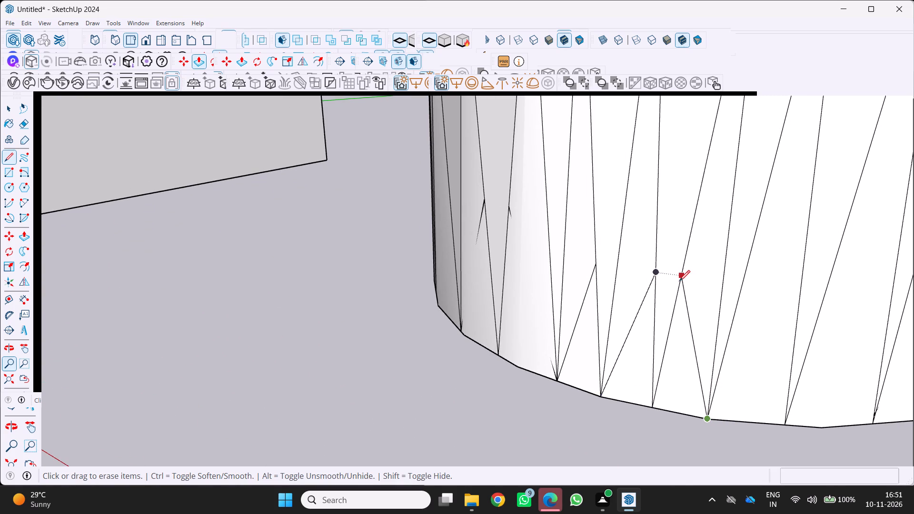
left_click(683, 277)
From the same bottom-rim vertex, draw a second line up to the facet edge on its other side, forming a V.
scroll(672, 305, "down", 9)
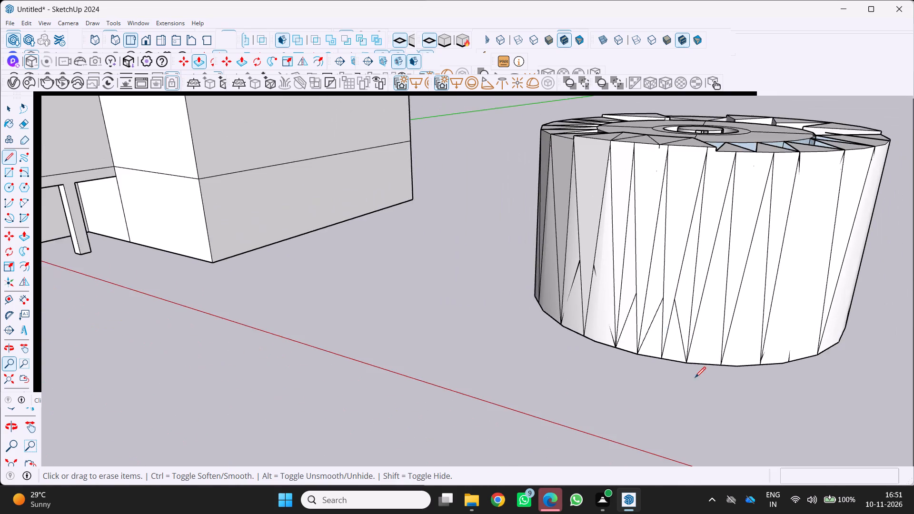
scroll(695, 377, "up", 4)
left_click(686, 358)
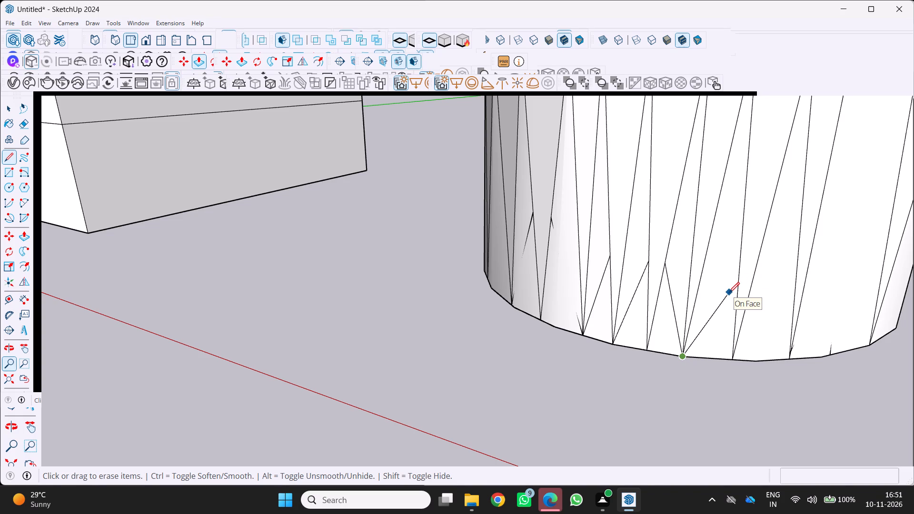
scroll(728, 309, "down", 2)
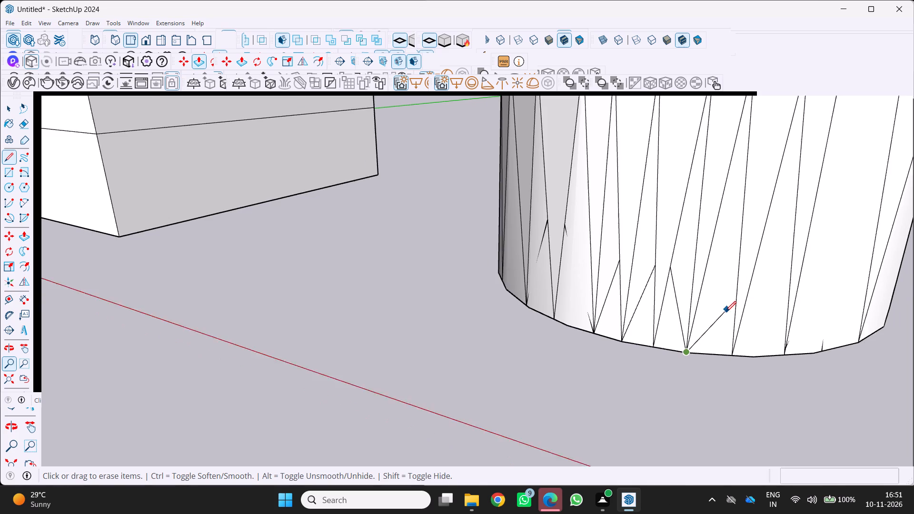
scroll(725, 312, "down", 2)
scroll(736, 279, "up", 3)
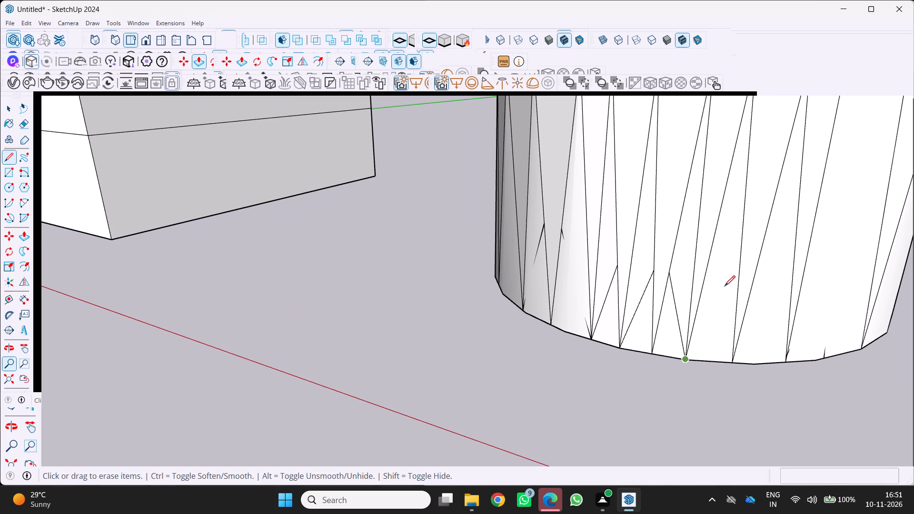
scroll(733, 320, "down", 3)
scroll(729, 306, "up", 2)
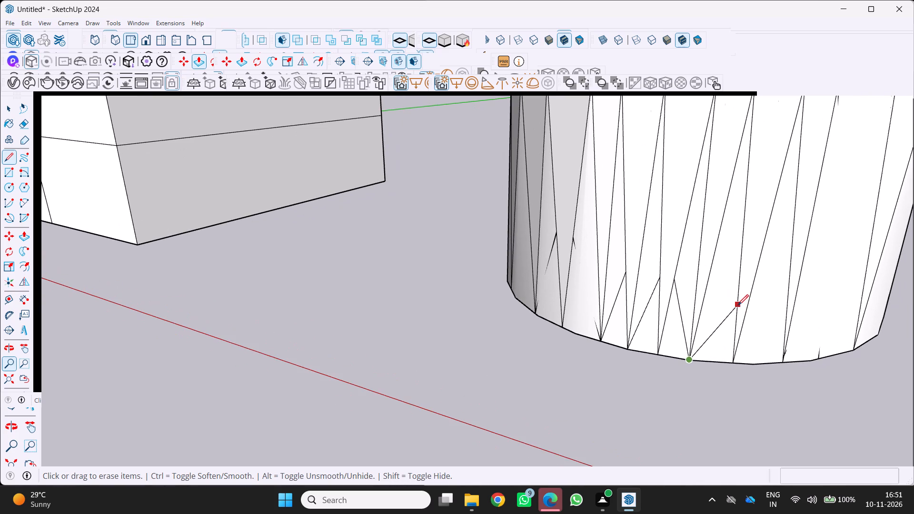
left_click(735, 301)
Draw a slanted line from the next facet edge on the drum's side wall down to the following bottom-rim vertex.
scroll(744, 342, "down", 2)
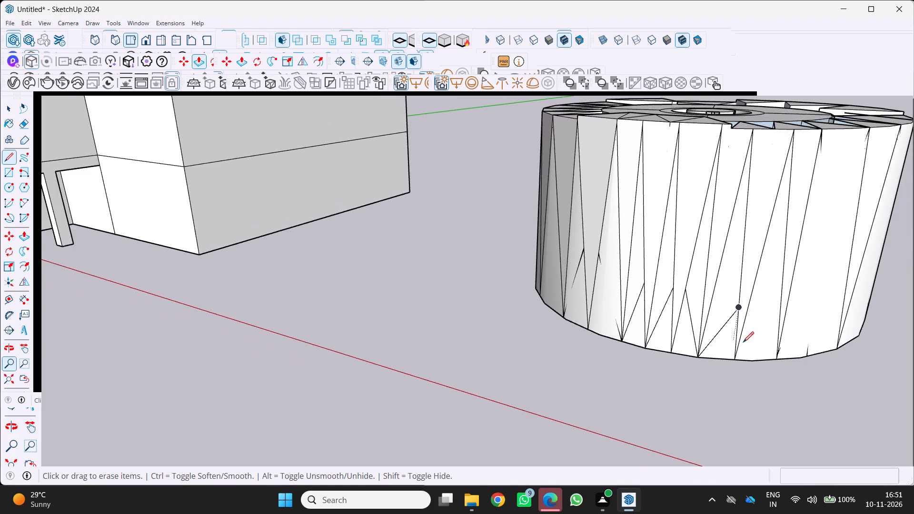
middle_click_drag(743, 342, 649, 325)
scroll(673, 340, "up", 4)
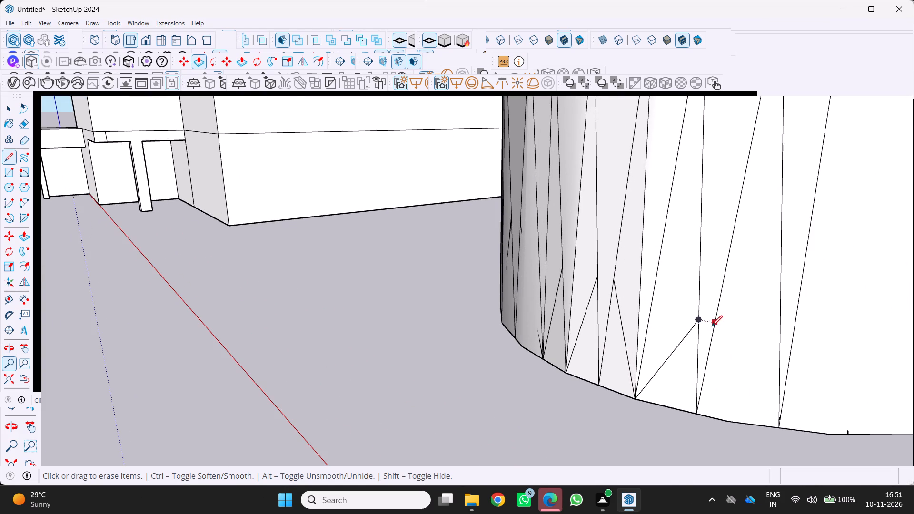
left_click(714, 326)
scroll(736, 361, "down", 3)
scroll(767, 409, "up", 3)
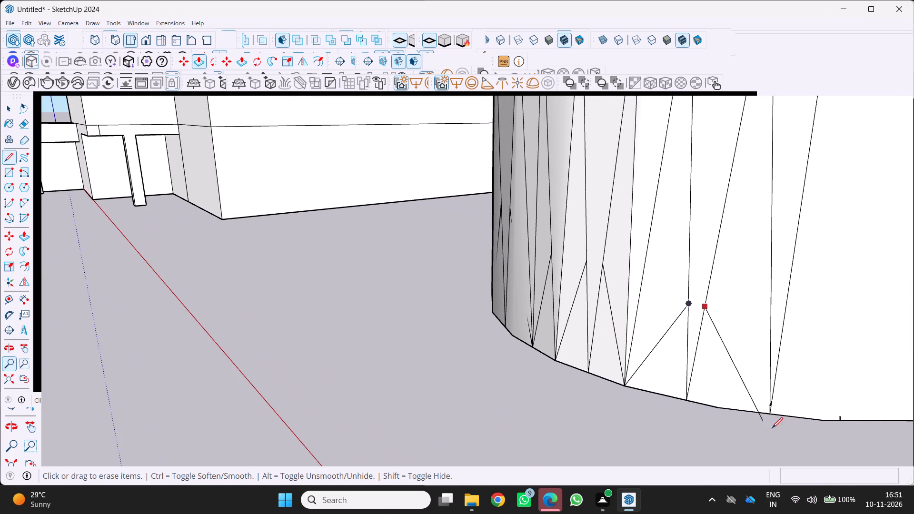
left_click(767, 416)
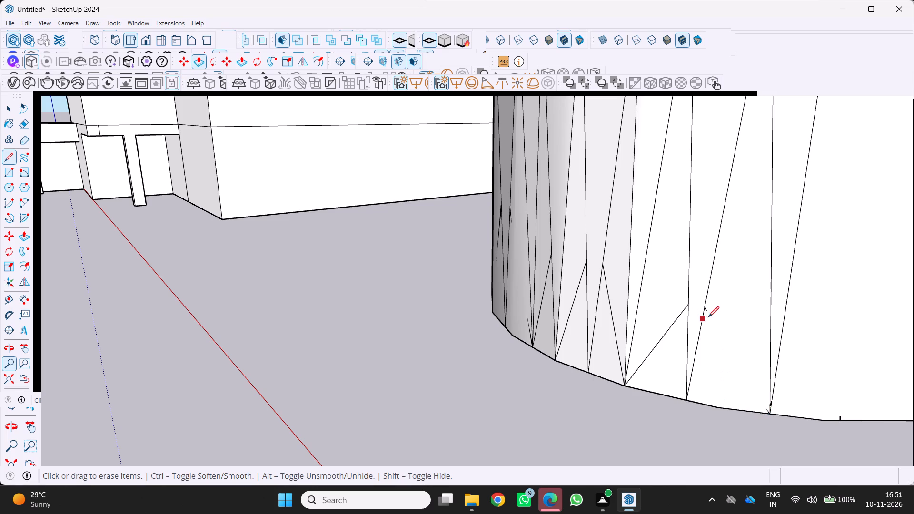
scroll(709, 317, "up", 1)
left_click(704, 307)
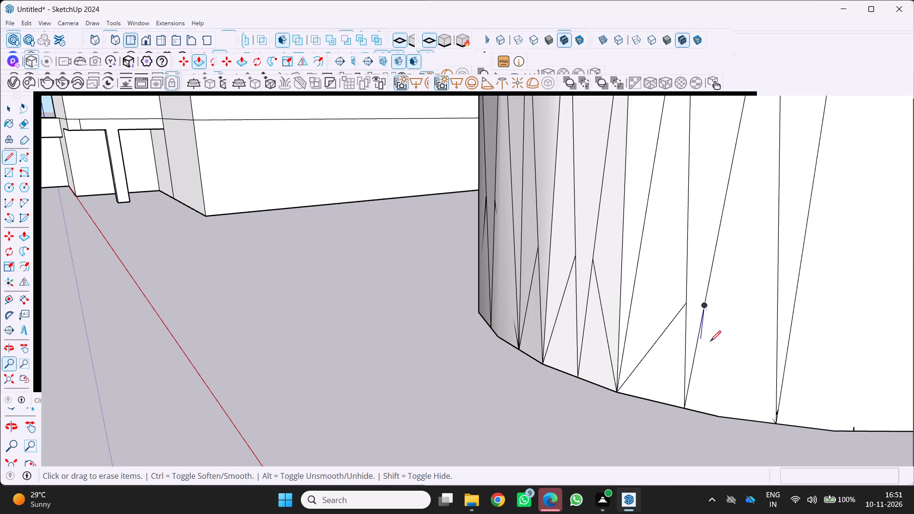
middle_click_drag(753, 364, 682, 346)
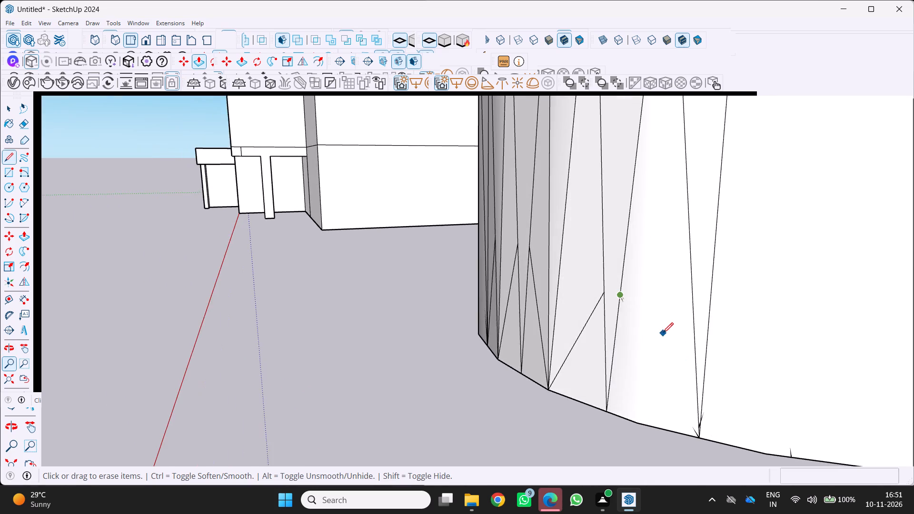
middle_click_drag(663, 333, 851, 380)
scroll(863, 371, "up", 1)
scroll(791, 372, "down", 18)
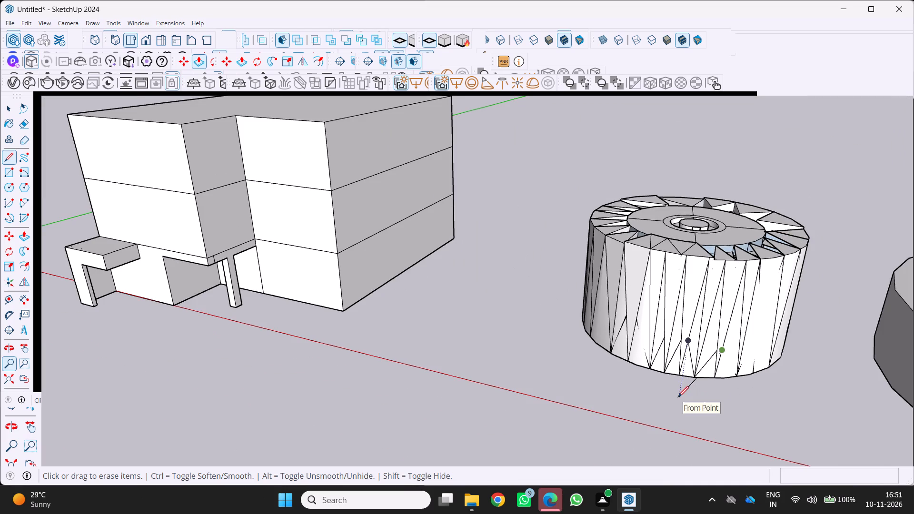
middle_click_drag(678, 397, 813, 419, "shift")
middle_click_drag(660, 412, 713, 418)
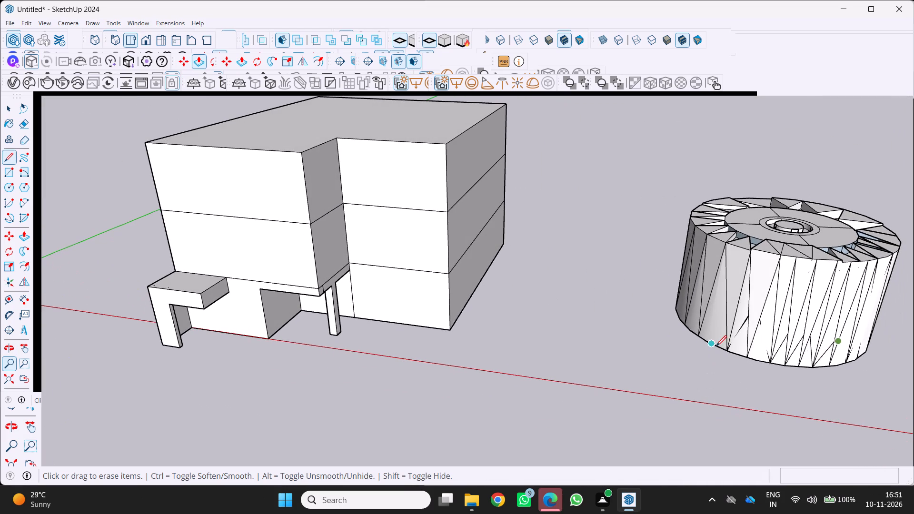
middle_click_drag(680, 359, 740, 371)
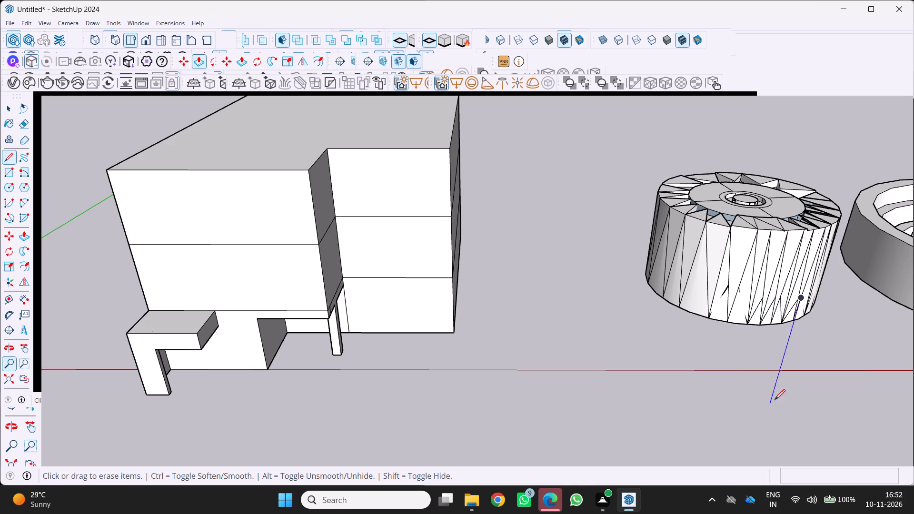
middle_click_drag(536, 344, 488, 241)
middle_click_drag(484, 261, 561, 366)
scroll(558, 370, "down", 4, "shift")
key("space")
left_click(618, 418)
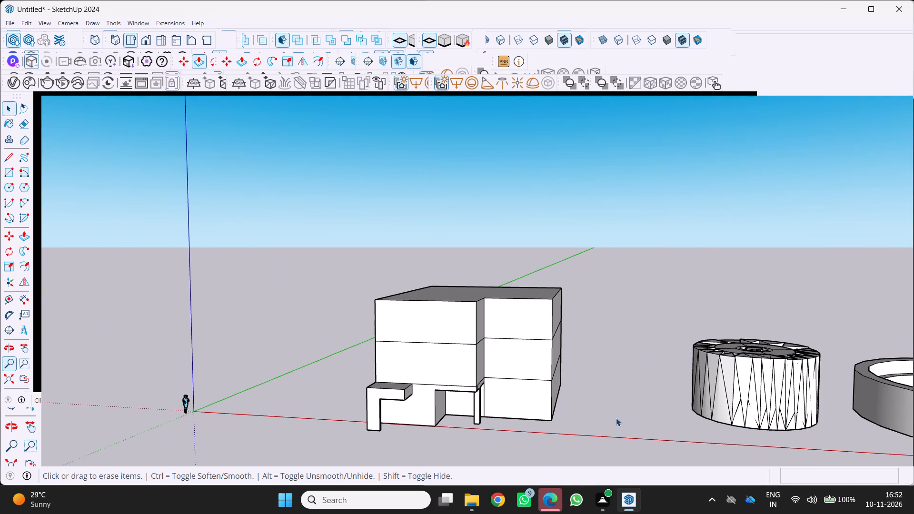
Push the ground floor's side wall facing the drum inward until flush with the front notch's side wall.
middle_click_drag(526, 363, 433, 325)
scroll(607, 435, "up", 2)
key("p")
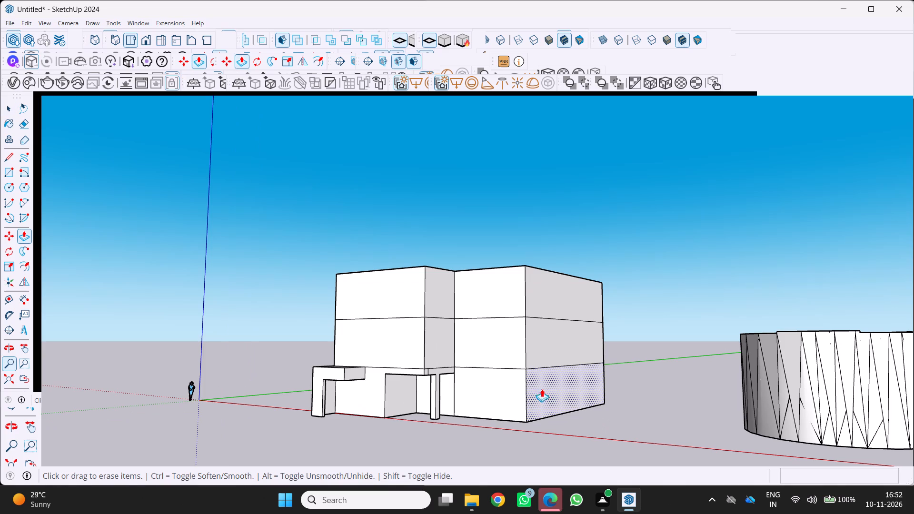
left_click(544, 391)
left_click(448, 405)
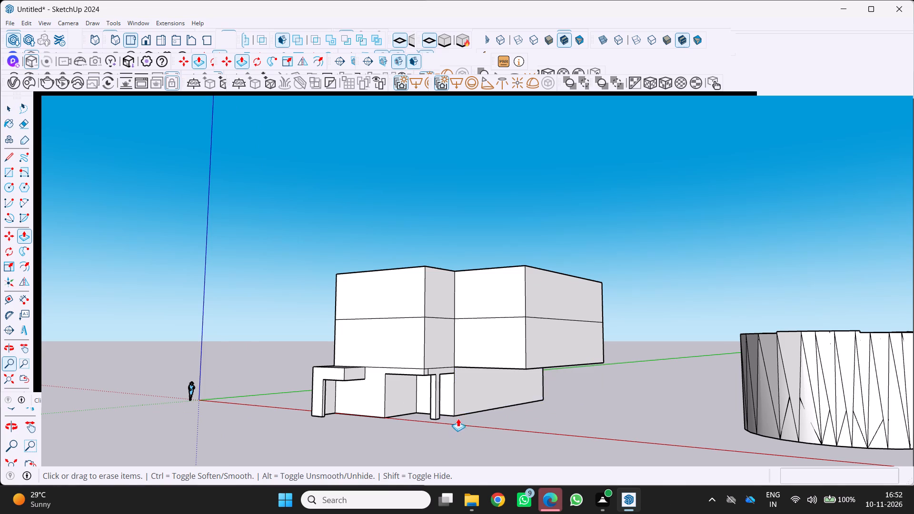
Push the middle floor's side wall facing the drum inward until flush with the ground-floor wall below.
middle_click_drag(465, 429, 475, 473)
scroll(533, 317, "up", 2)
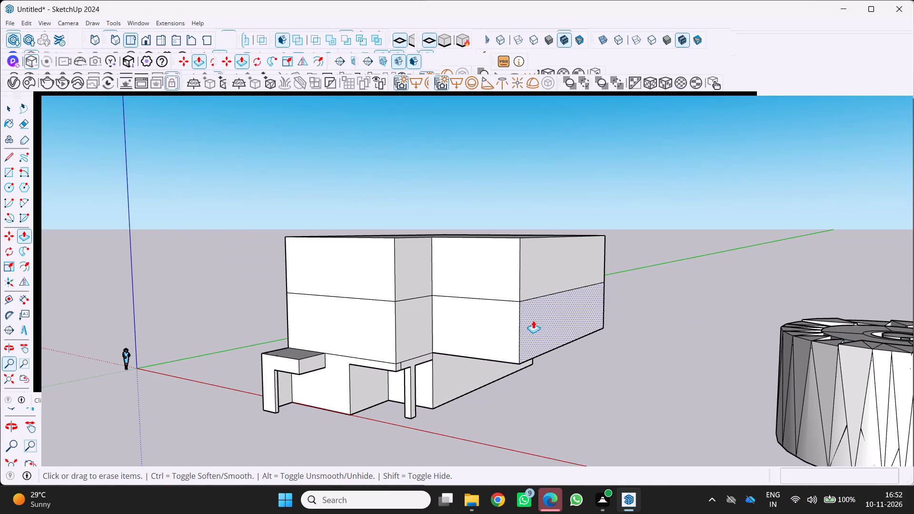
left_click(534, 320)
left_click_drag(536, 326, 514, 321)
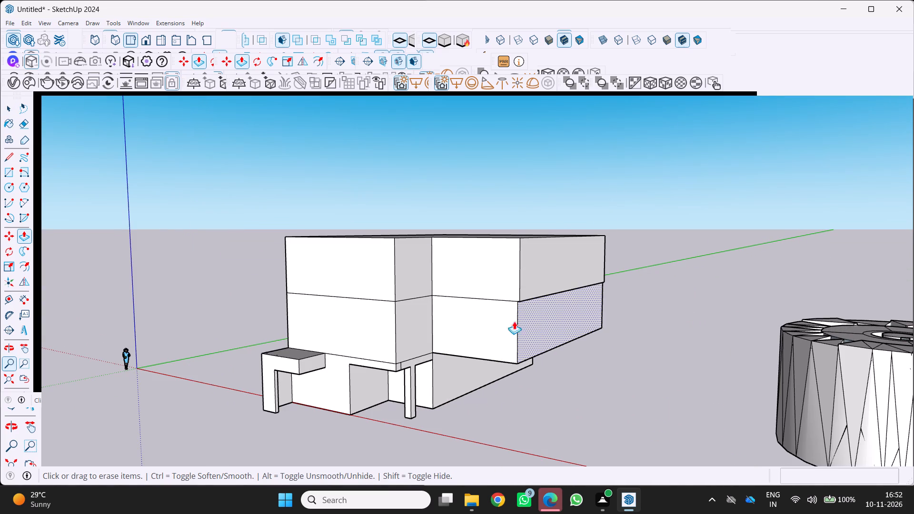
left_click_drag(514, 321, 431, 326)
Push the overhanging top floor's side wall inward until flush with the floors below.
middle_click_drag(534, 360, 607, 344)
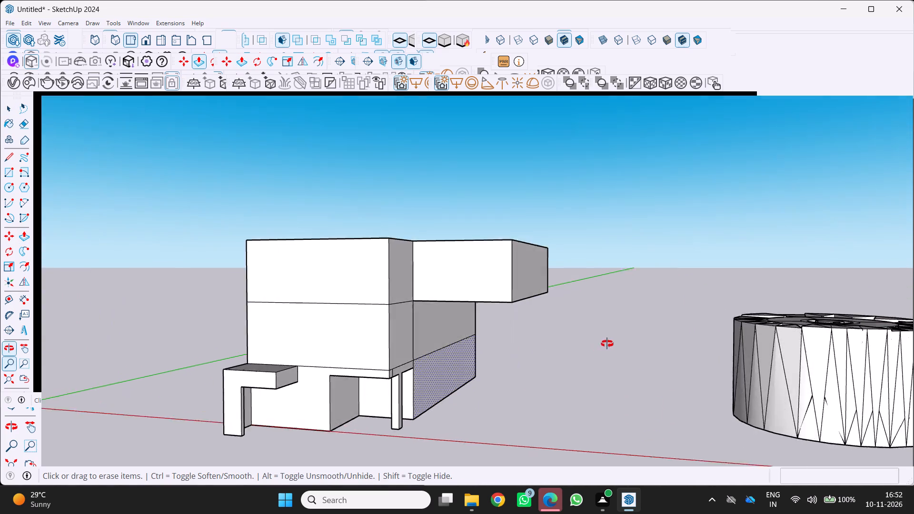
middle_click_drag(607, 344, 707, 306)
scroll(603, 318, "down", 4)
middle_click_drag(602, 319, 533, 343)
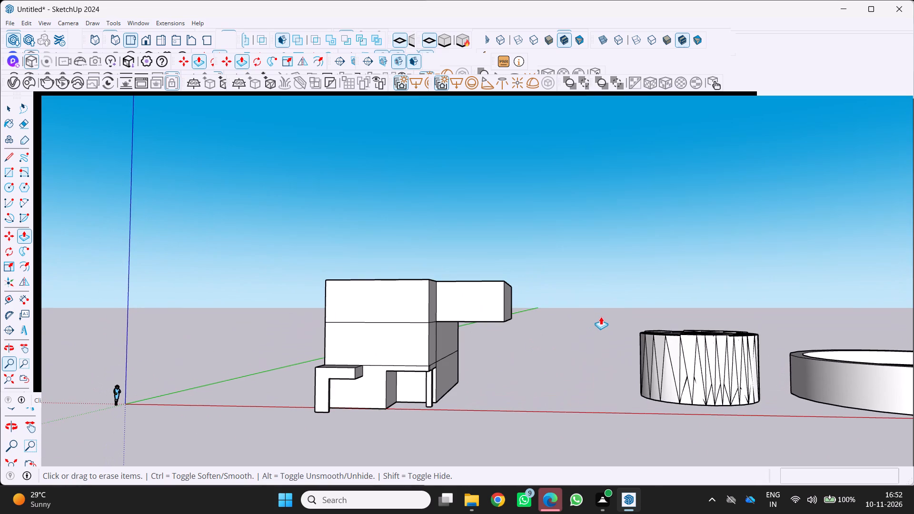
middle_click_drag(599, 317, 700, 327, "shift")
scroll(703, 327, "down", 5)
scroll(535, 353, "up", 4)
middle_click_drag(529, 350, 440, 369)
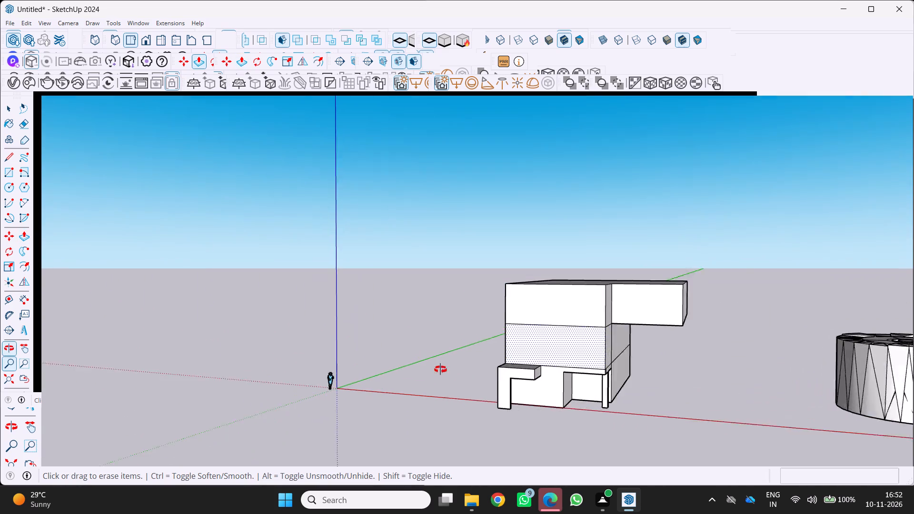
middle_click_drag(440, 369, 422, 375)
scroll(422, 375, "up", 1)
scroll(718, 293, "up", 6)
left_click(703, 306)
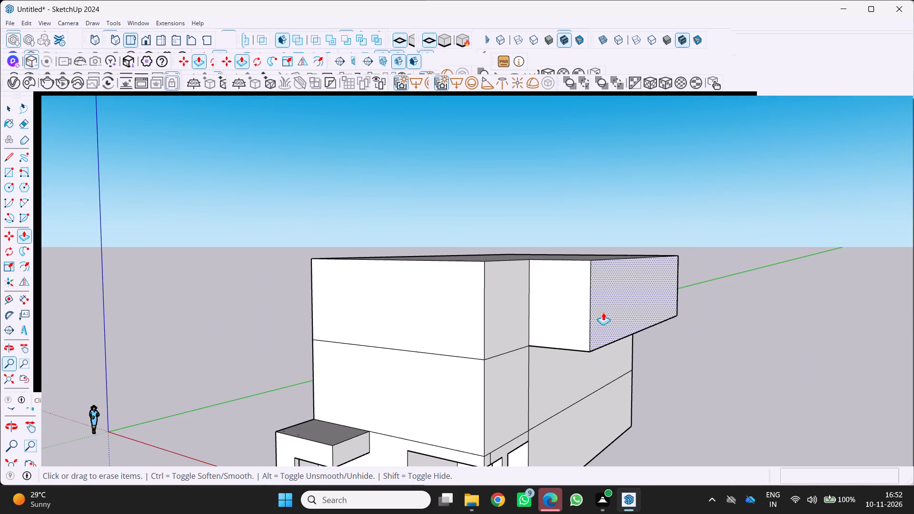
left_click(539, 367)
Examine the three-storey building massing and its entrance porch from the front, side and a distance.
scroll(599, 346, "down", 7)
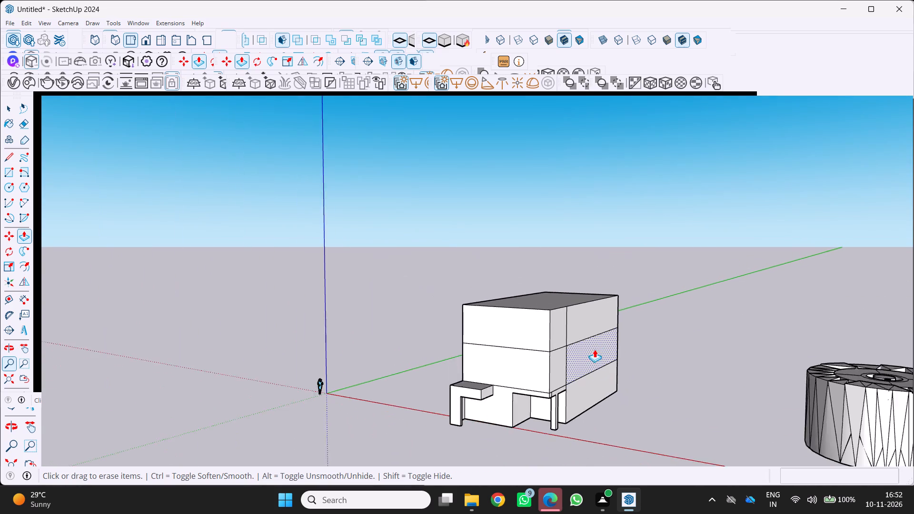
middle_click_drag(595, 349, 750, 301)
scroll(632, 346, "down", 5)
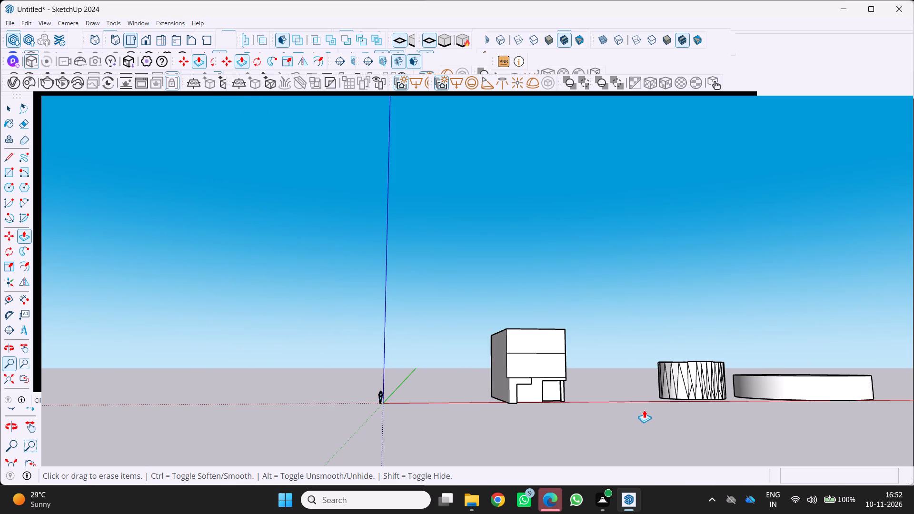
scroll(631, 438, "down", 1)
middle_click_drag(627, 442, 570, 431)
scroll(576, 402, "up", 3)
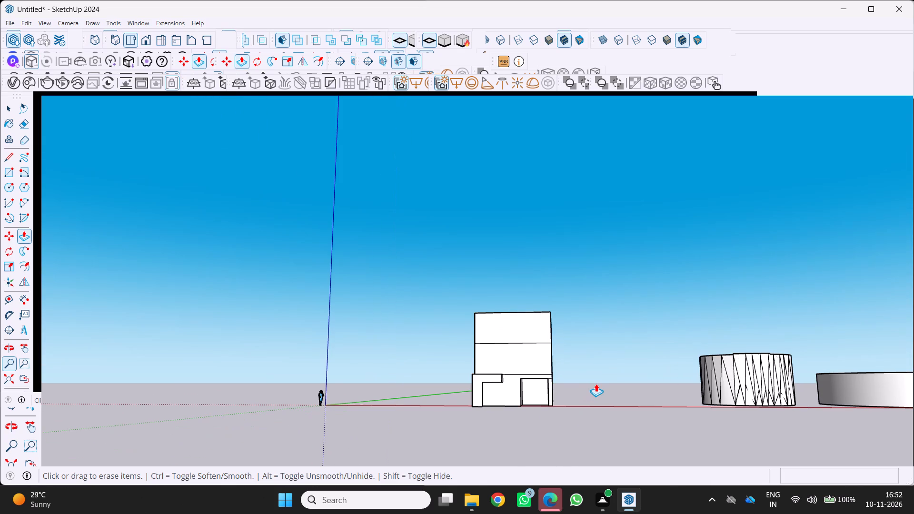
scroll(26, 351, "up", 1)
scroll(371, 339, "down", 1)
middle_click_drag(393, 333, 305, 397)
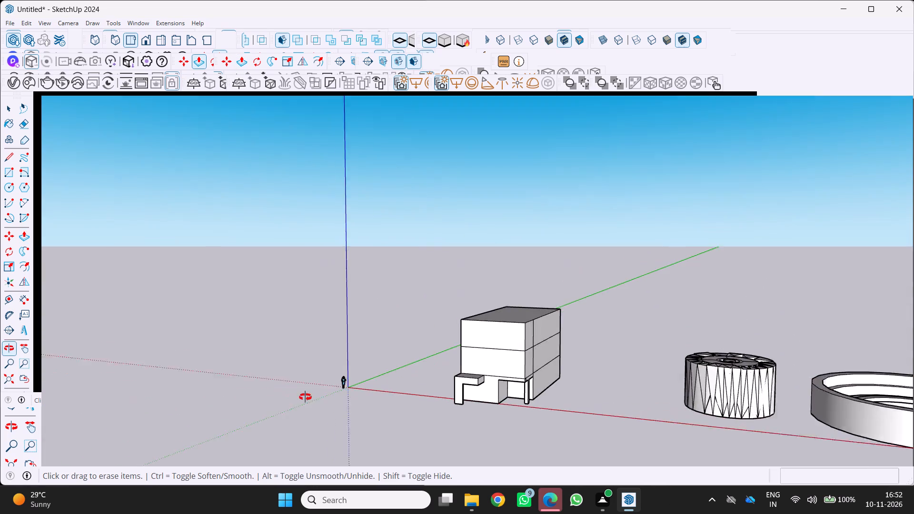
middle_click_drag(305, 397, 305, 397)
scroll(470, 376, "up", 5)
middle_click_drag(504, 413, 369, 382)
scroll(369, 382, "up", 1)
scroll(379, 396, "down", 3)
middle_click_drag(379, 396, 490, 379)
scroll(428, 406, "down", 6)
scroll(446, 438, "up", 3)
middle_click_drag(435, 449, 372, 424)
scroll(417, 419, "up", 2)
scroll(417, 419, "down", 12)
middle_click_drag(427, 408, 409, 471)
scroll(427, 412, "up", 10)
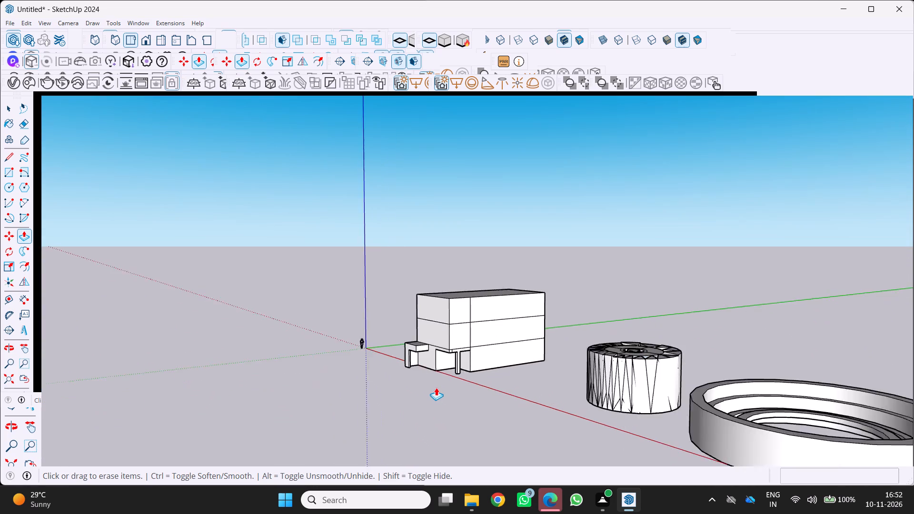
scroll(436, 387, "up", 8)
middle_click_drag(410, 403, 381, 405)
scroll(483, 336, "up", 4)
middle_click_drag(464, 336, 418, 359)
scroll(417, 360, "up", 1)
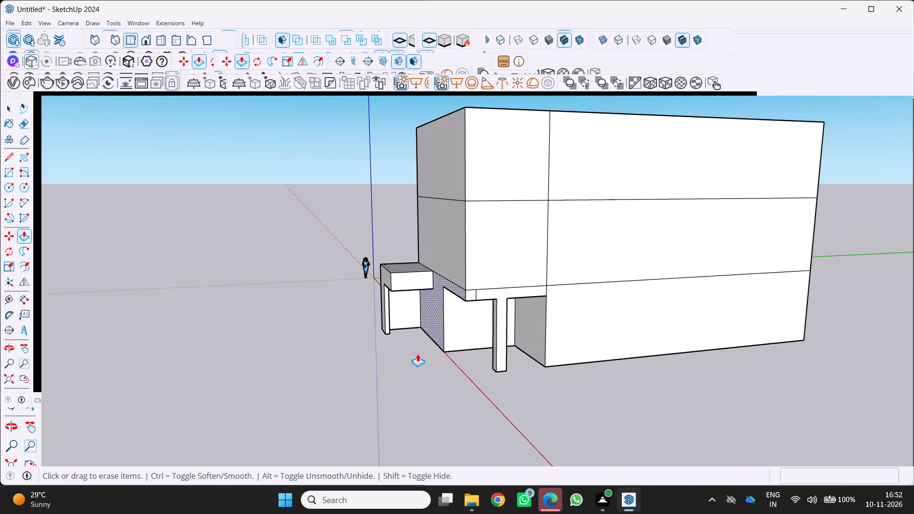
middle_click_drag(418, 356, 665, 348)
middle_click_drag(505, 381, 638, 343)
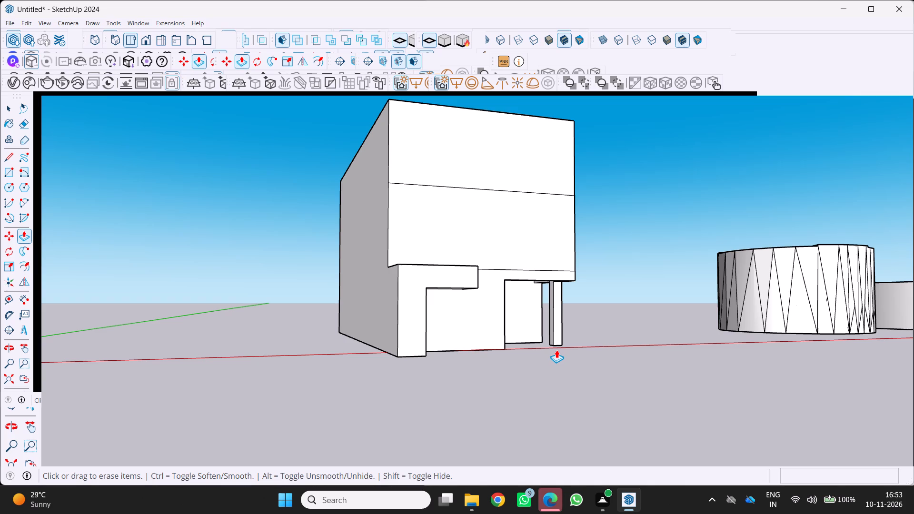
scroll(563, 351, "down", 4)
middle_click_drag(549, 366, 322, 386)
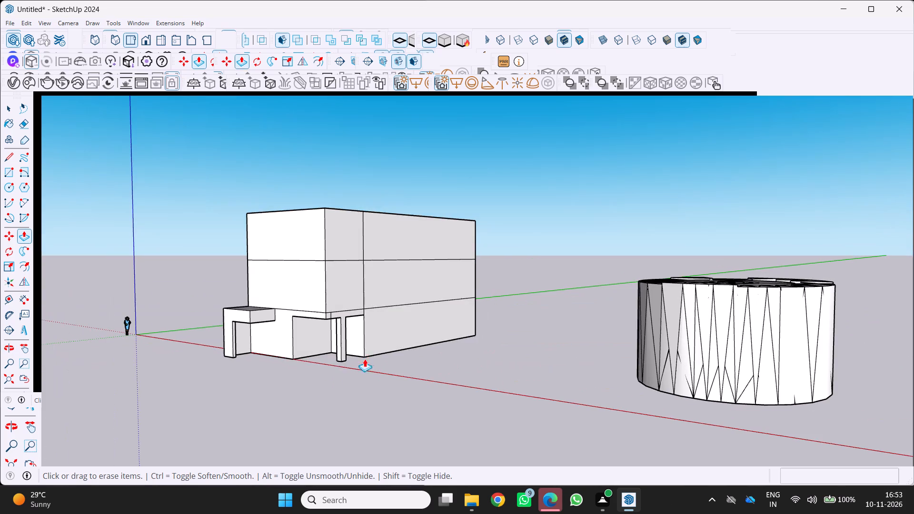
middle_click_drag(352, 365, 277, 387)
Place a vertical guide line 2' from the side wall's vertical edge, towards the rear of the building.
key("t")
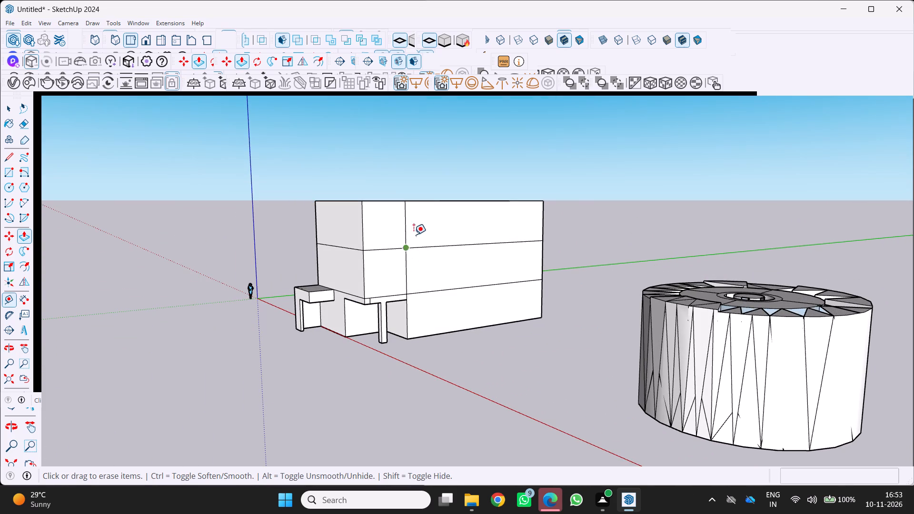
scroll(397, 297, "up", 2)
left_click(411, 284)
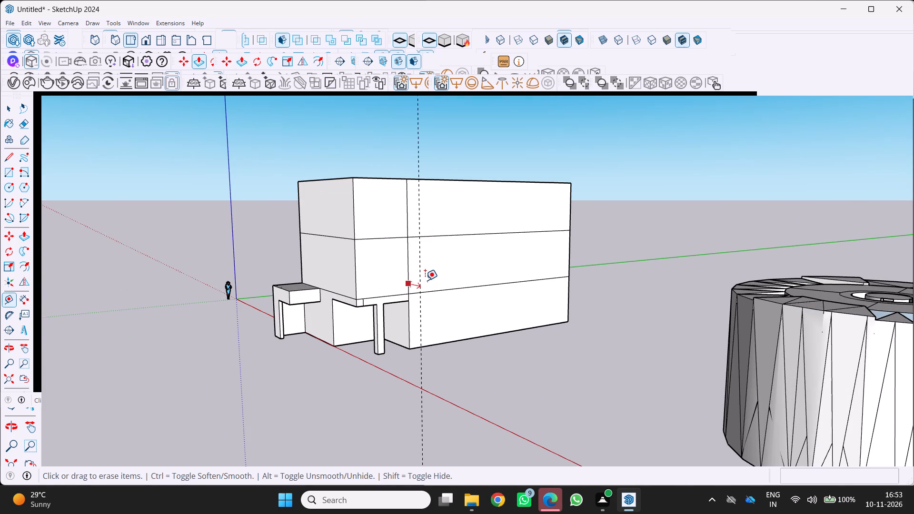
scroll(428, 279, "up", 8)
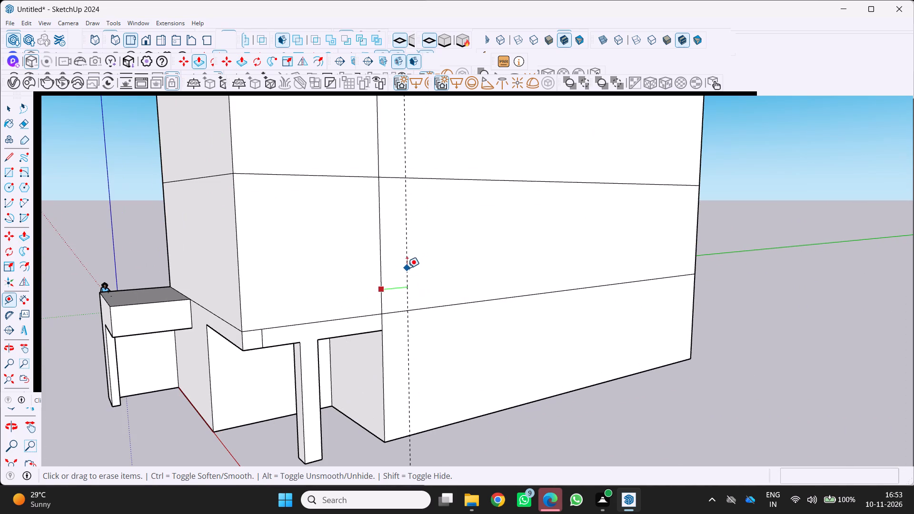
type("2'")
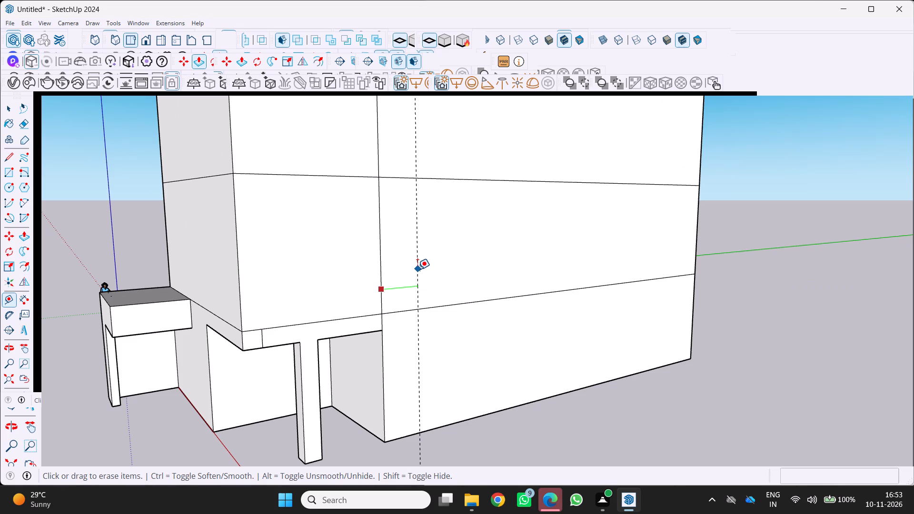
key("Return")
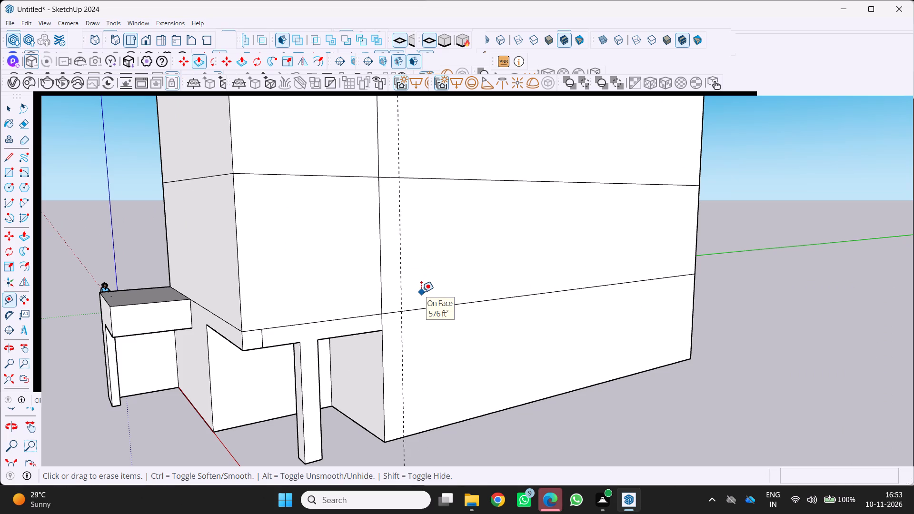
Draw a narrow rectangle on the side wall from the porch recess's upper corner to where the guide meets the upper floor line.
middle_click_drag(417, 302, 364, 311)
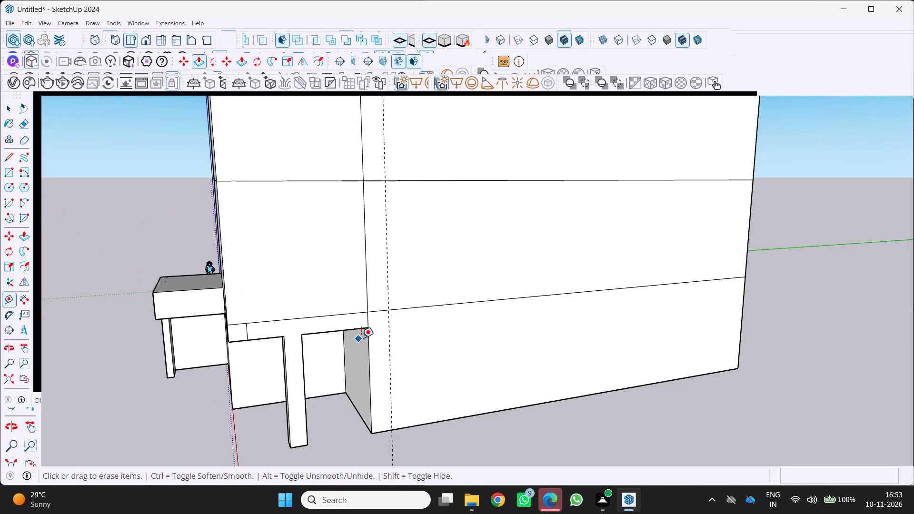
key("r")
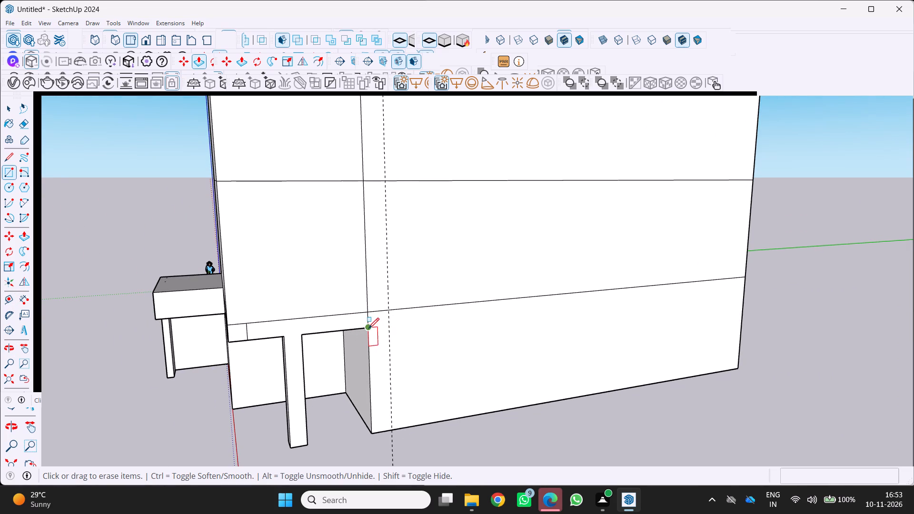
left_click(368, 328)
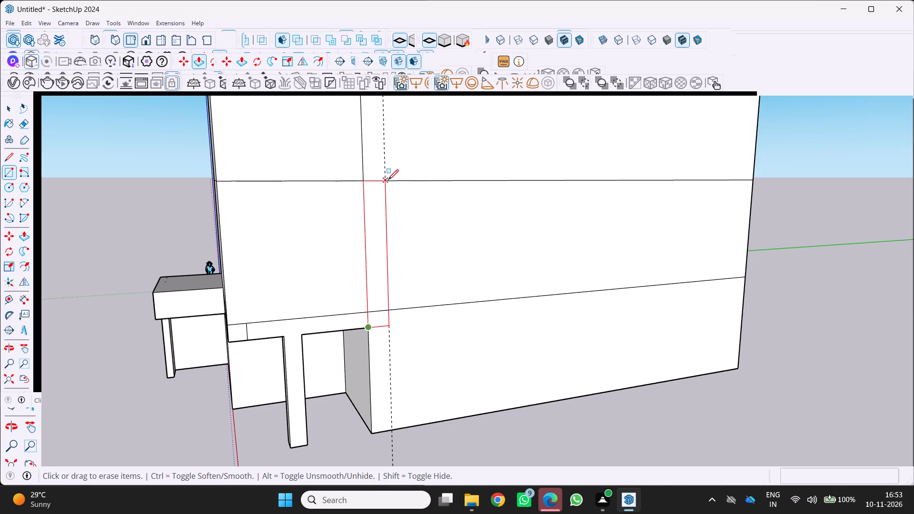
left_click(388, 180)
Push/Pull the narrow strip on the side wall outward 7' to form a projecting fin.
key("p")
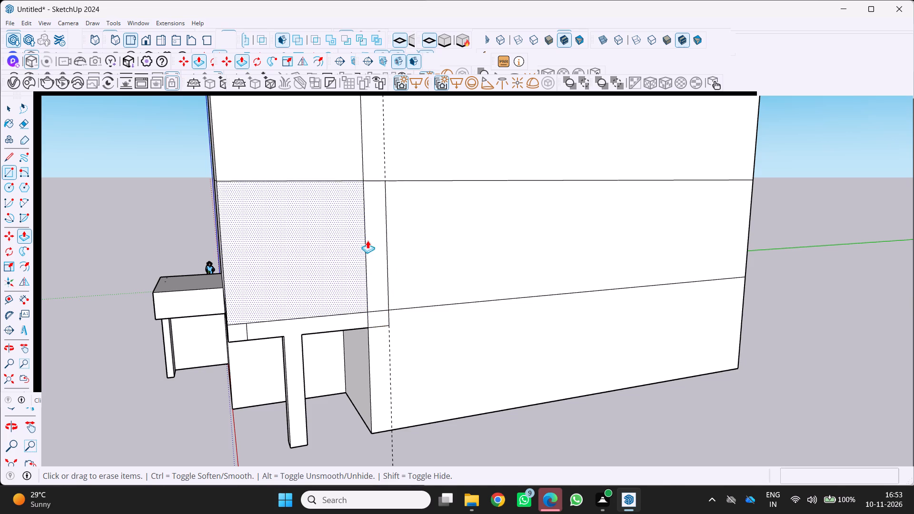
left_click(380, 243)
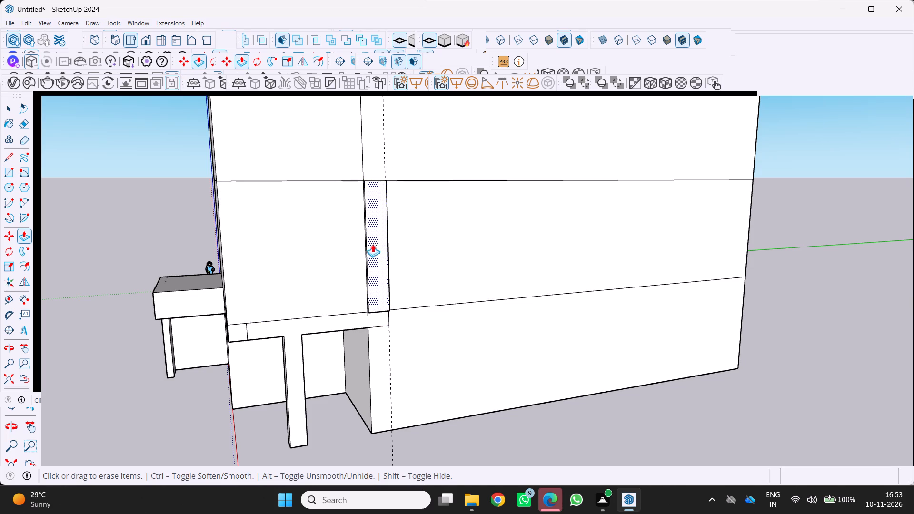
key("ctrl+z")
left_click(376, 247)
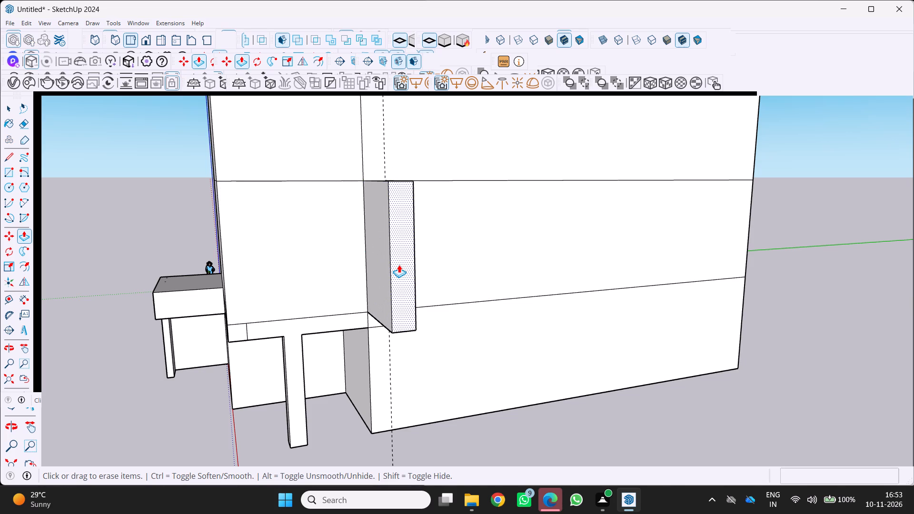
type("7'")
key("Return")
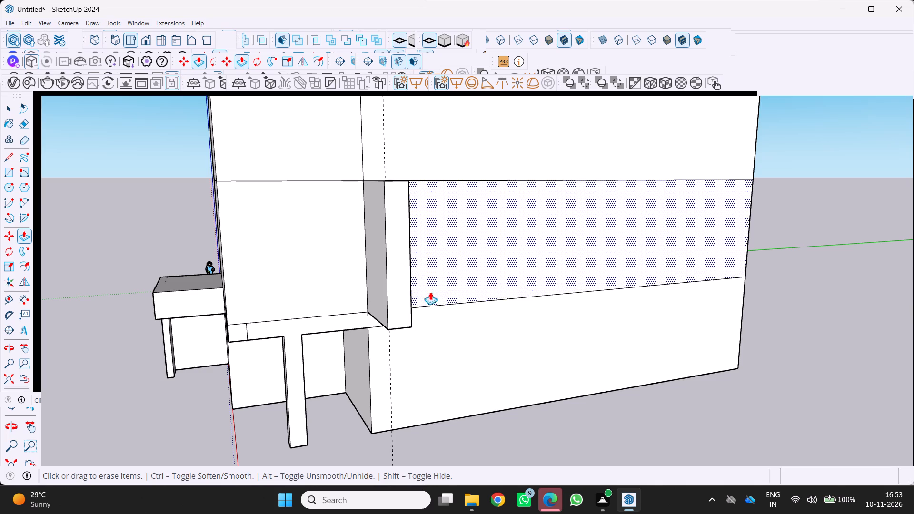
Extend the fin's underside down to the bottom edge of the porch beam.
middle_click_drag(430, 291, 365, 238)
scroll(337, 305, "up", 9)
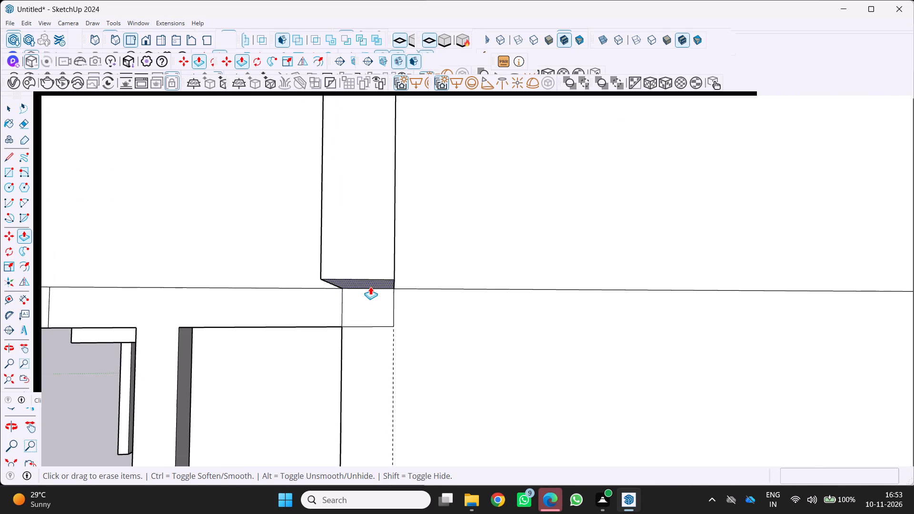
left_click(369, 295)
left_click(363, 256)
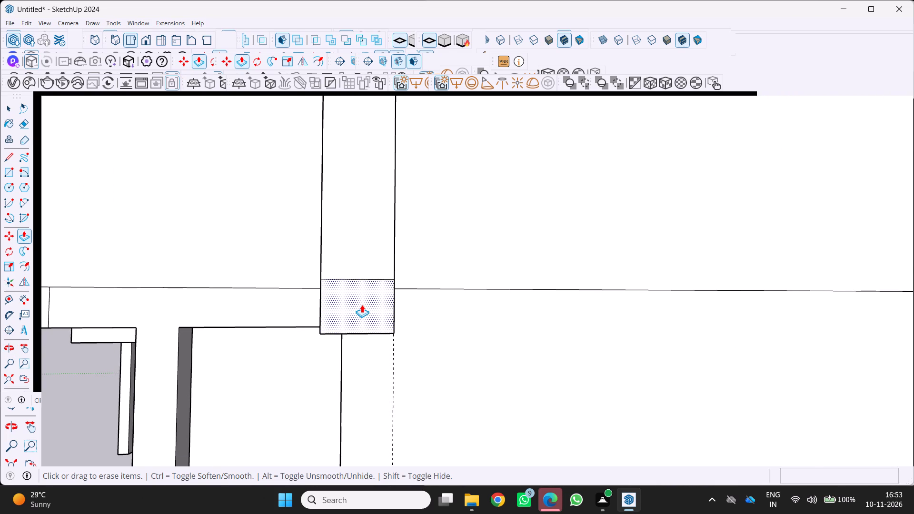
Erase the leftover horizontal seam lines near the bottom of the fin's outer face and both its broad sides.
key("e")
left_click(356, 280)
scroll(356, 280, "down", 8)
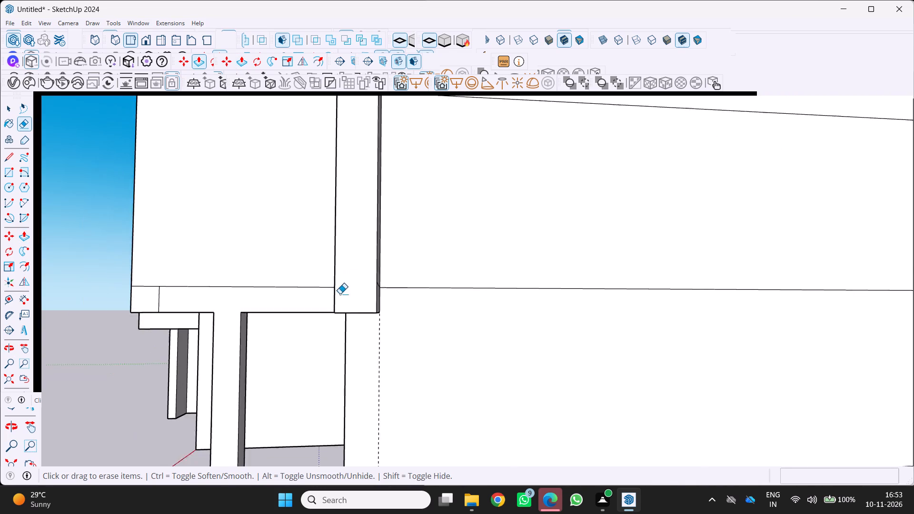
scroll(340, 294, "down", 6)
middle_click_drag(334, 293, 221, 438)
scroll(303, 375, "up", 1)
middle_click_drag(303, 375, 282, 374)
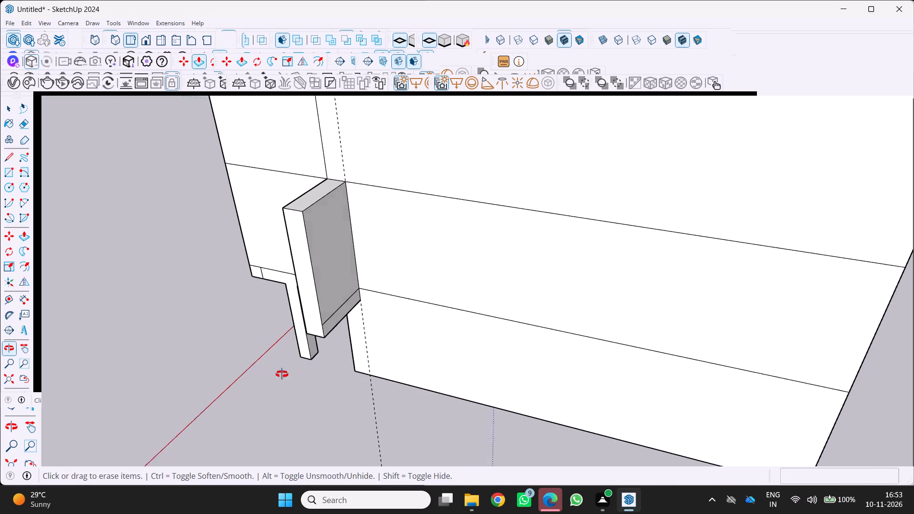
middle_click_drag(282, 374, 229, 384)
scroll(263, 350, "up", 6)
left_click(349, 259)
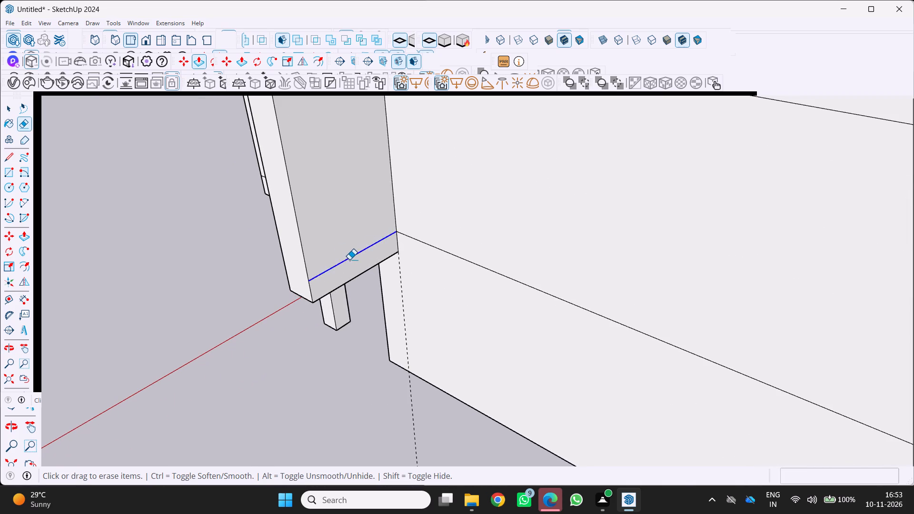
scroll(331, 291, "down", 7)
middle_click_drag(320, 315, 477, 320)
scroll(432, 333, "down", 4)
middle_click_drag(407, 352, 405, 294)
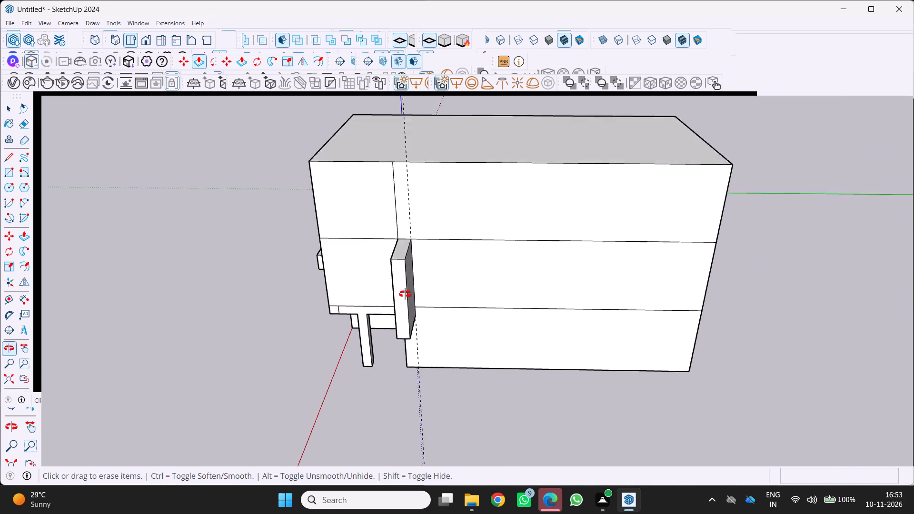
middle_click_drag(405, 294, 719, 276)
scroll(598, 312, "up", 8)
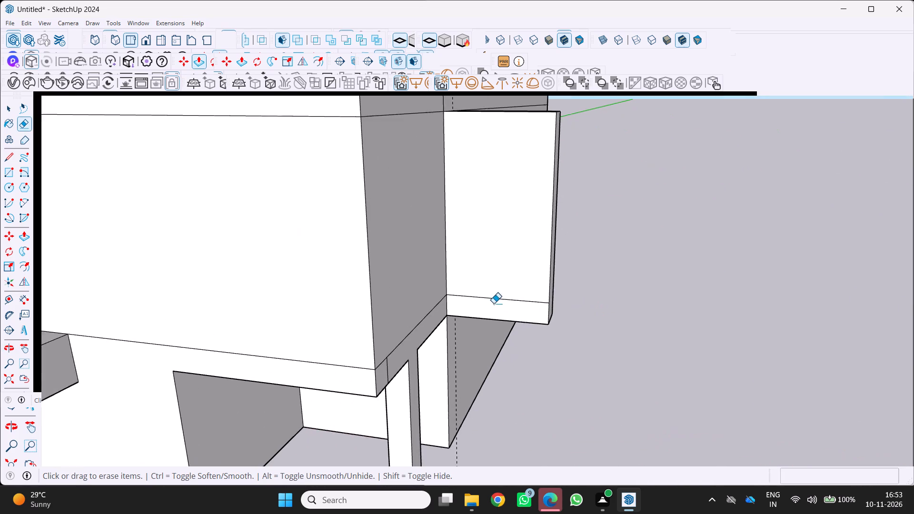
left_click(496, 298)
Erase the vertical guide line beside the fin.
scroll(486, 331, "down", 6)
scroll(481, 348, "up", 1)
scroll(478, 353, "down", 6)
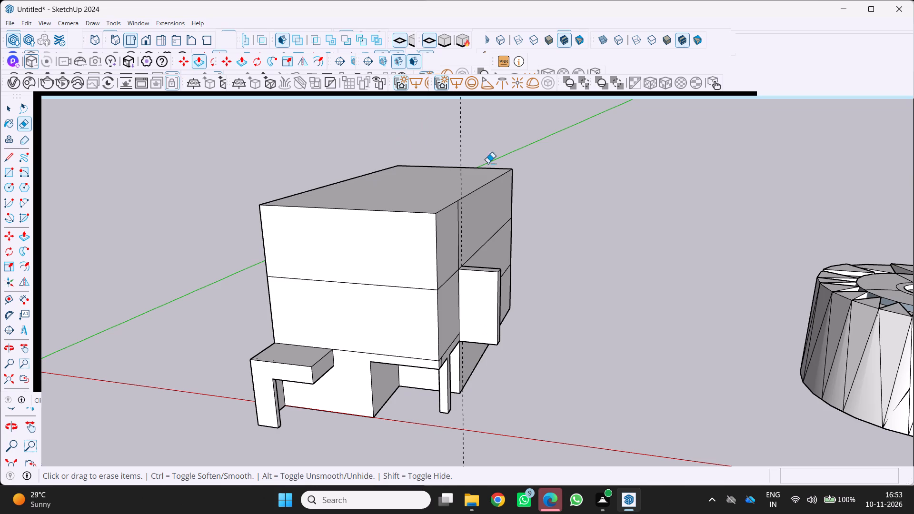
left_click_drag(459, 146, 465, 146)
Examine the building massing with its projecting side fin from the front, rear, side and a distance.
scroll(431, 216, "down", 6)
middle_click(388, 241)
middle_click_drag(385, 248, 379, 250)
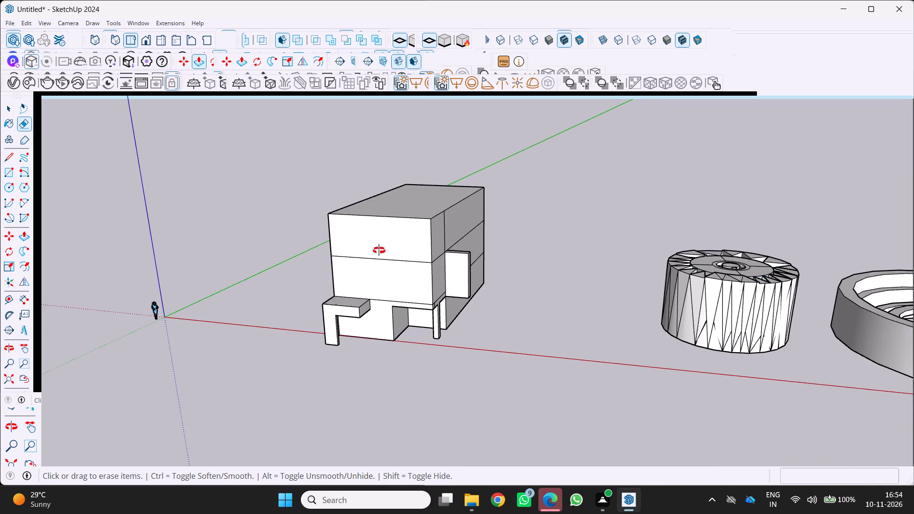
middle_click_drag(379, 250, 179, 285)
middle_click_drag(433, 301, 199, 269)
scroll(569, 324, "up", 1)
middle_click_drag(566, 330, 444, 306)
scroll(446, 306, "up", 1)
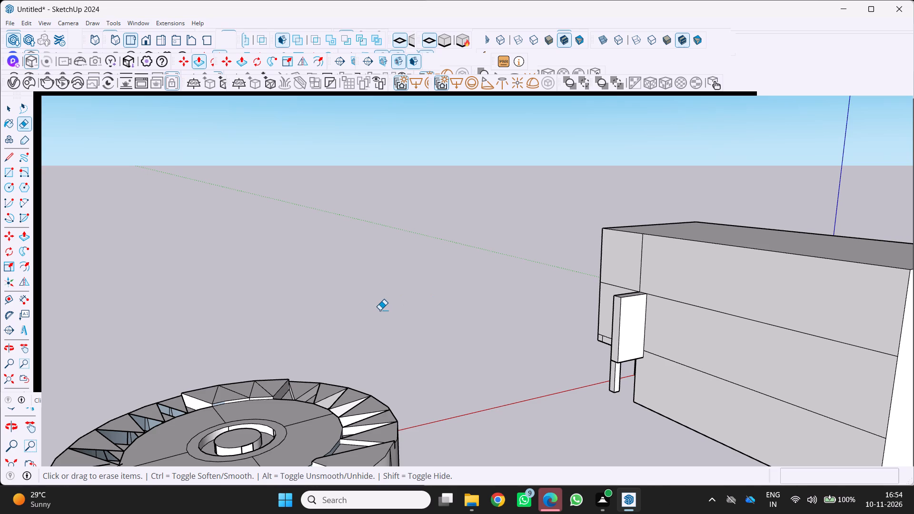
middle_click_drag(572, 368, 718, 329)
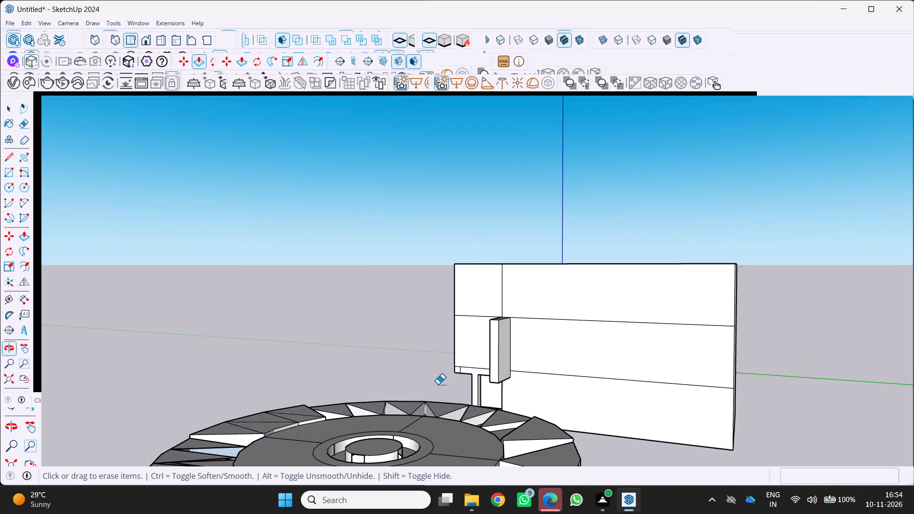
middle_click_drag(438, 384, 725, 385)
scroll(490, 376, "down", 5)
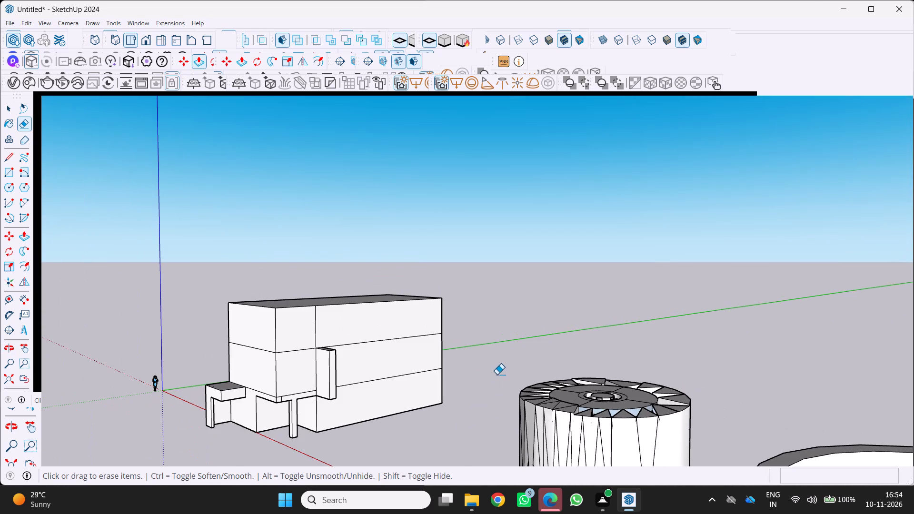
middle_click_drag(497, 374, 913, 335, "shift")
middle_click_drag(509, 378, 513, 378, "shift")
scroll(509, 378, "up", 1, "shift")
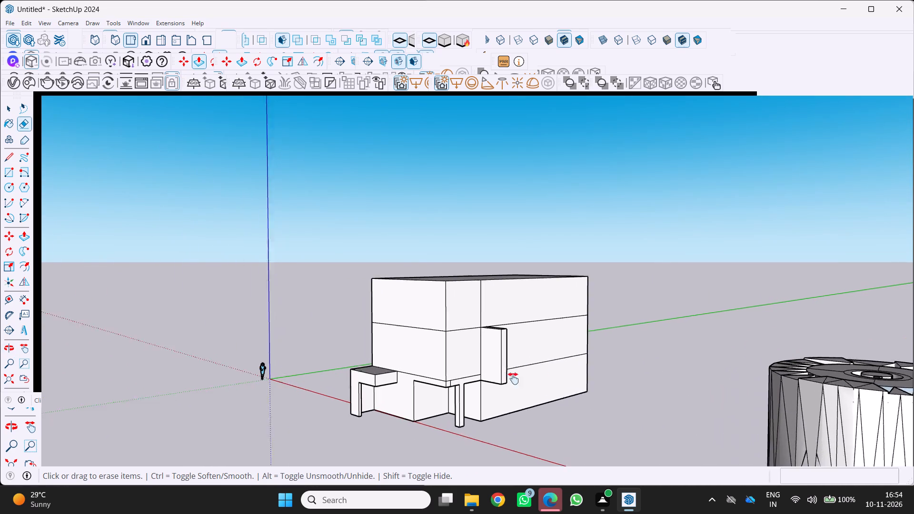
middle_click_drag(513, 378, 601, 358, "shift")
scroll(555, 364, "up", 7, "shift")
middle_click_drag(530, 388, 462, 418, "shift")
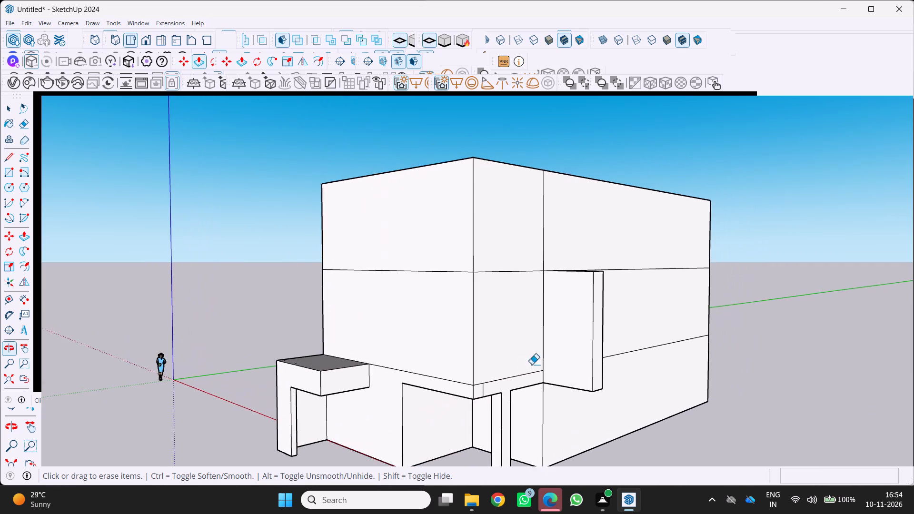
scroll(538, 360, "down", 6)
middle_click_drag(553, 344, 510, 412)
scroll(586, 398, "up", 5)
middle_click_drag(596, 395, 447, 358)
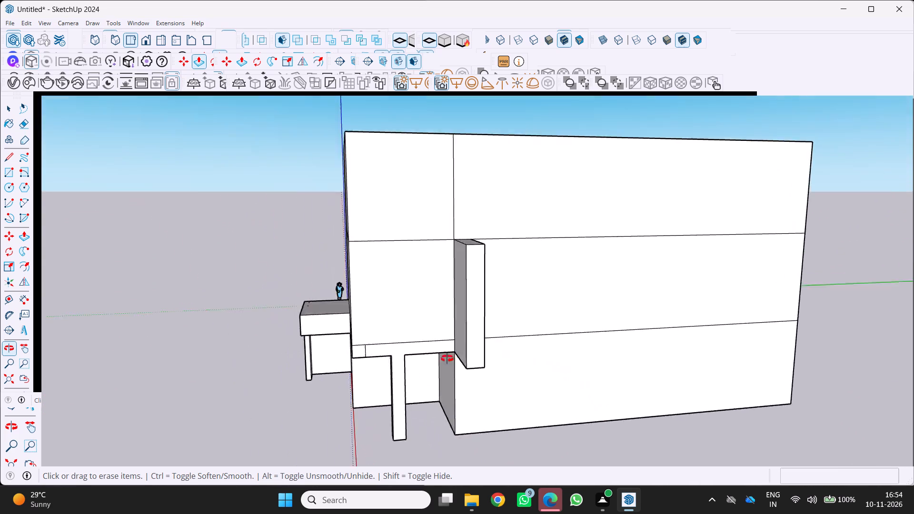
middle_click_drag(447, 358, 619, 372)
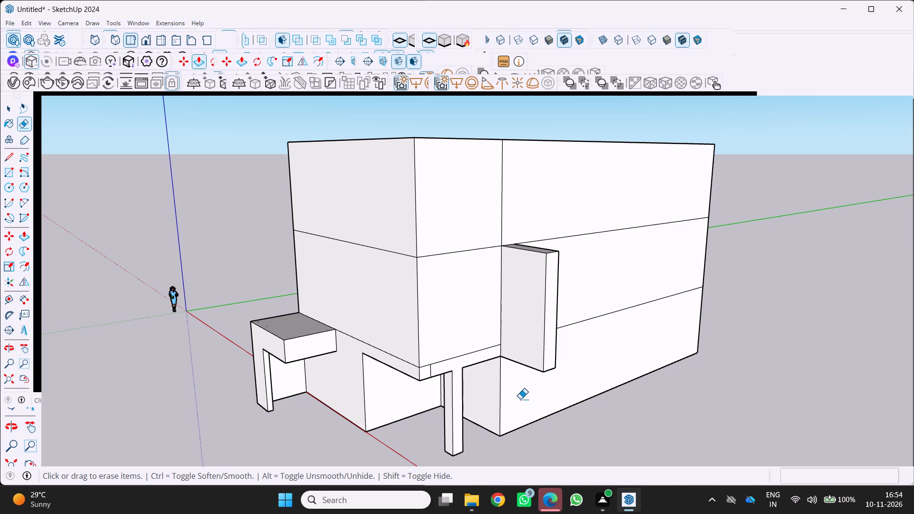
middle_click_drag(510, 366, 395, 355)
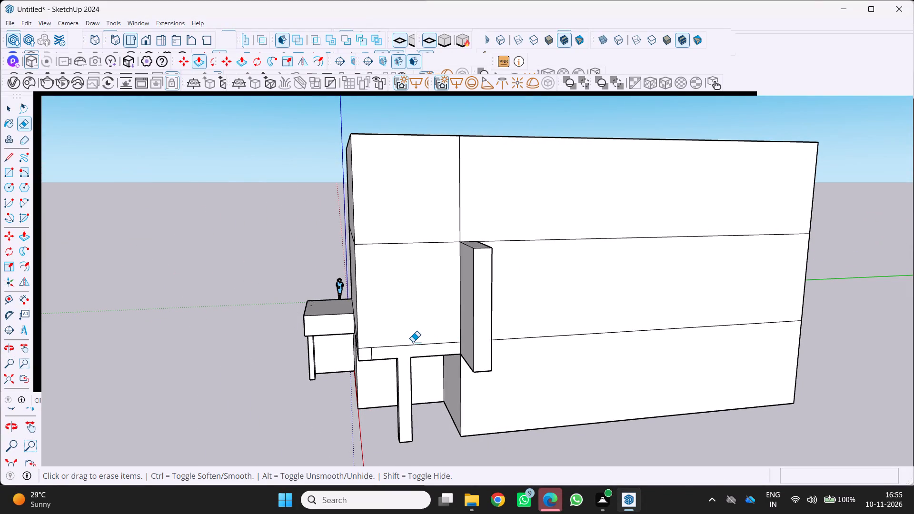
middle_click_drag(397, 343, 364, 347)
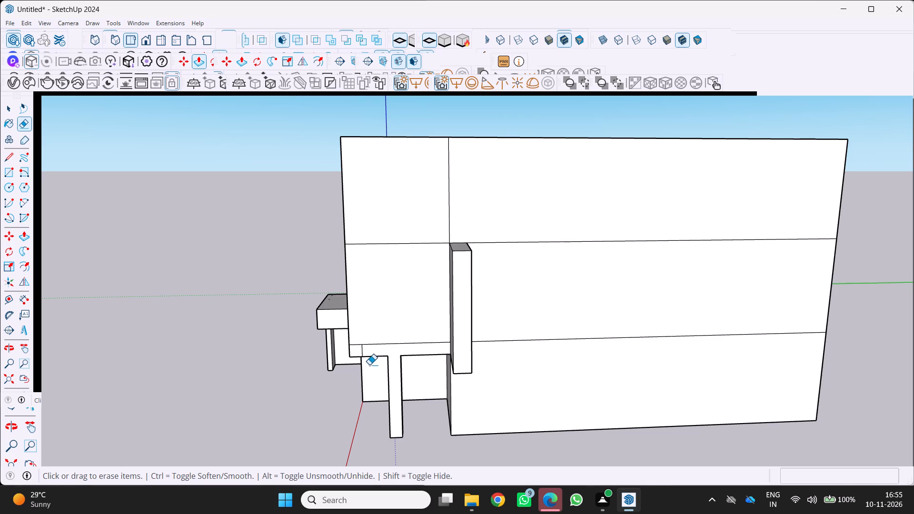
Place a vertical guide line 1' in from the rear vertical edge of the fin's outer face.
middle_click_drag(437, 346, 401, 346)
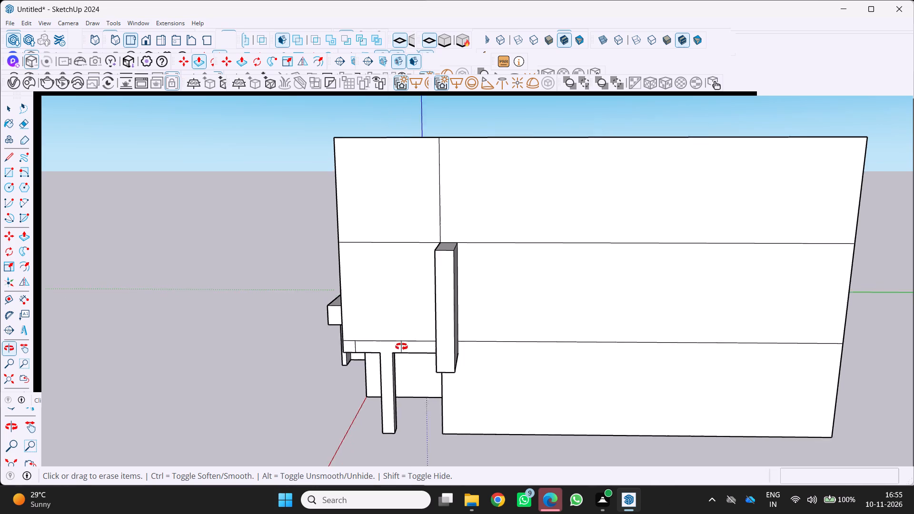
middle_click_drag(401, 346, 399, 346)
scroll(443, 317, "up", 3)
key("t")
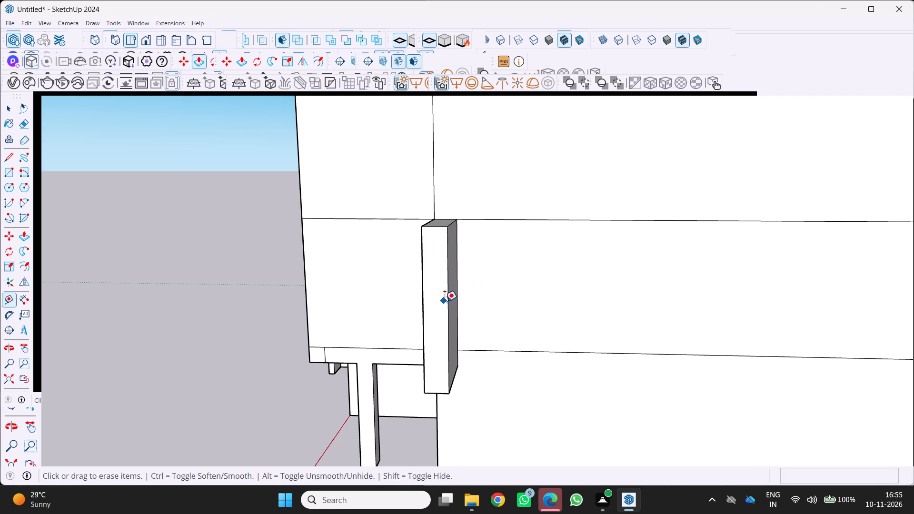
left_click(447, 299)
type("1'")
key("Return")
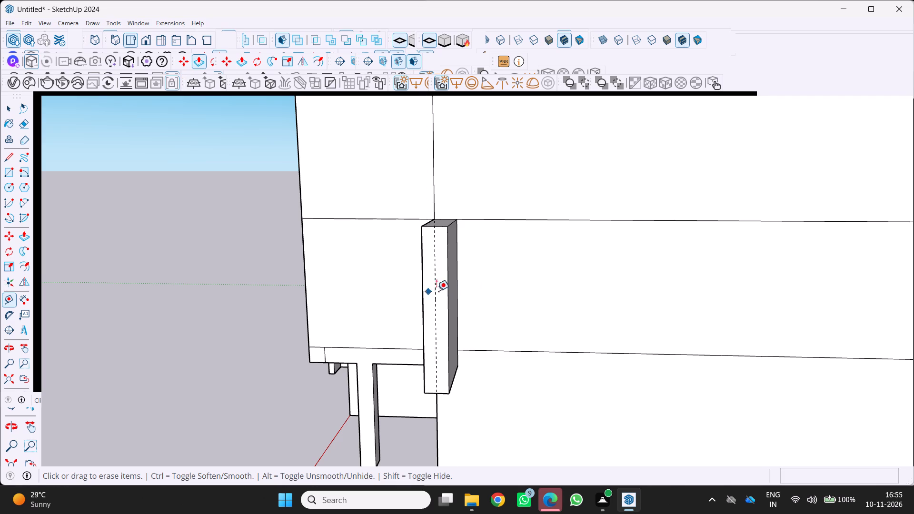
Place two more vertical guides on the fin's outer face, one 1" to each side of the centre guide.
middle_click_drag(461, 295, 541, 281)
scroll(530, 268, "up", 6)
middle_click_drag(505, 261, 450, 282)
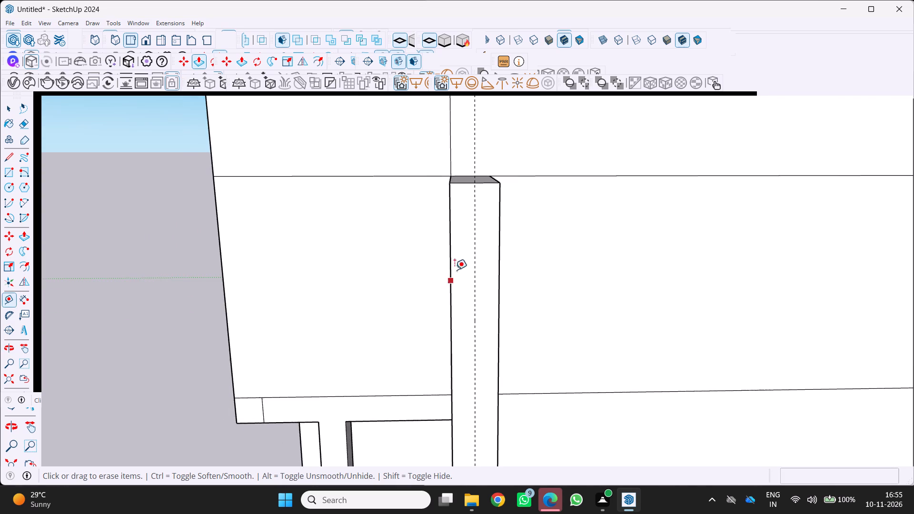
scroll(474, 257, "up", 3)
left_click(472, 245)
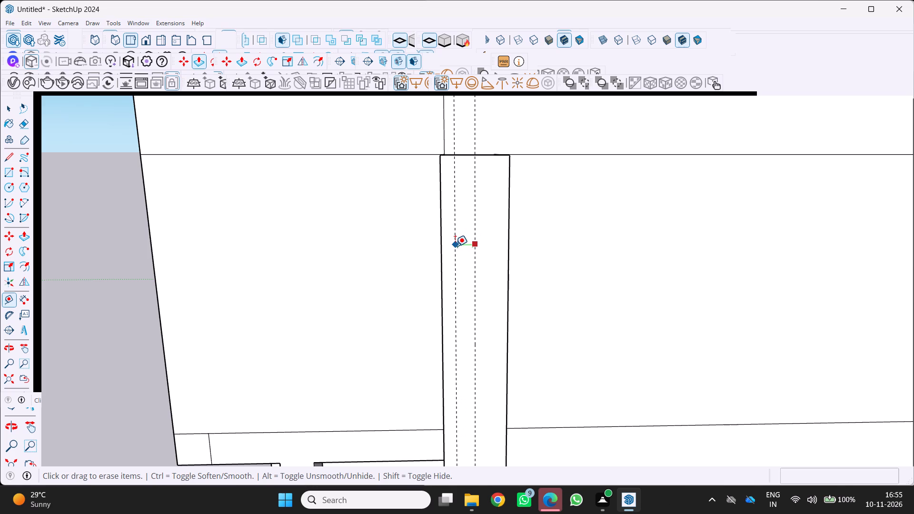
key("1")
key("Return")
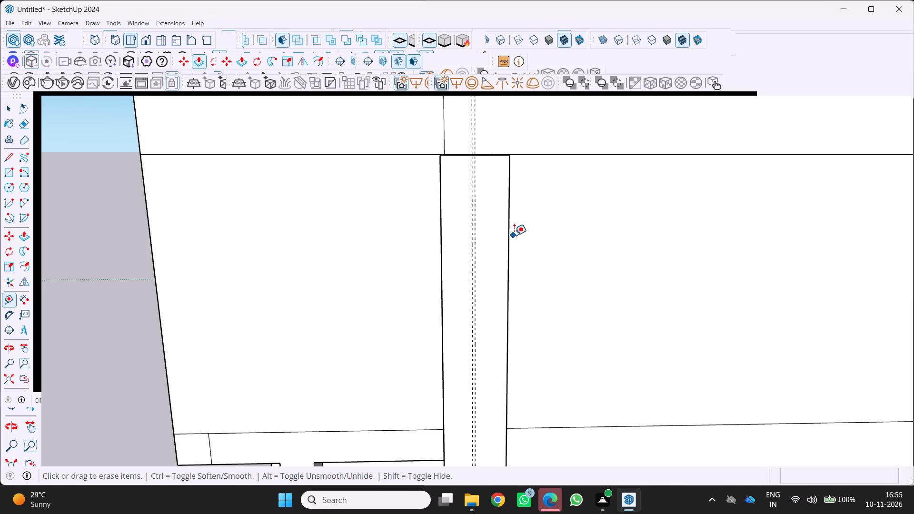
scroll(511, 235, "up", 5)
left_click(467, 239)
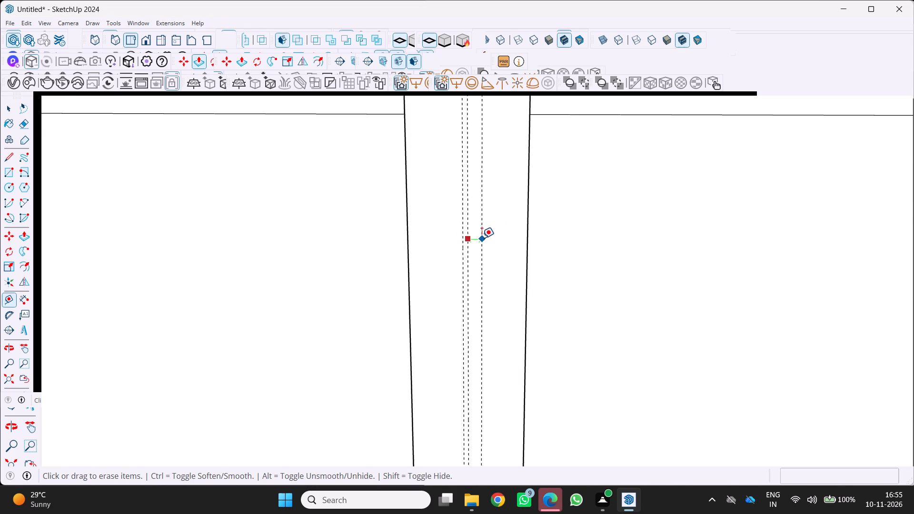
key("1")
key("Return")
Draw a full-height rectangle between the two outer guides on the fin's outer face, from its top edge to its bottom edge.
scroll(463, 264, "down", 7)
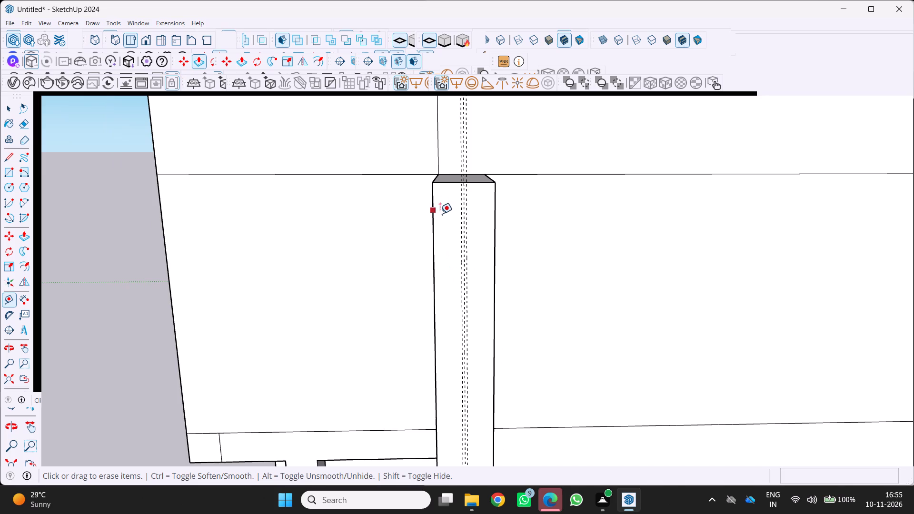
key("r")
scroll(477, 169, "up", 8)
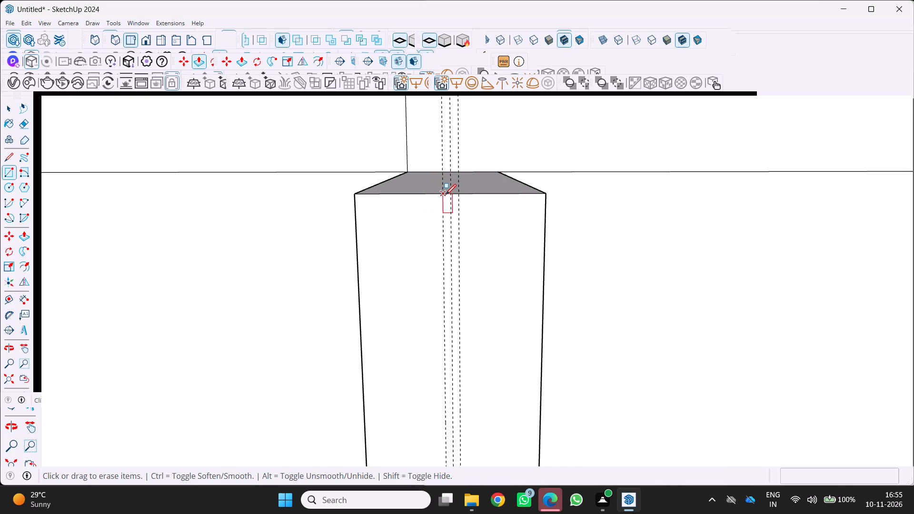
left_click(444, 194)
scroll(453, 210, "down", 11)
scroll(453, 206, "down", 12)
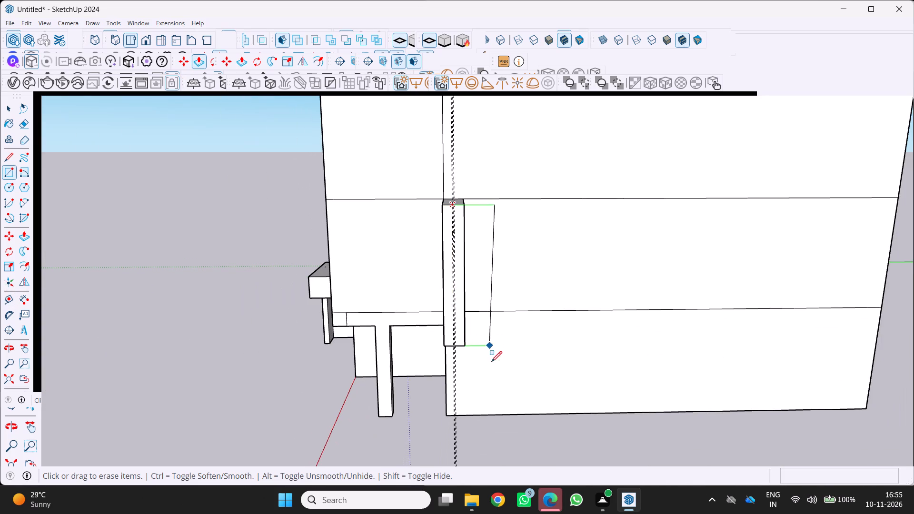
scroll(434, 380, "up", 8)
scroll(487, 308, "up", 6)
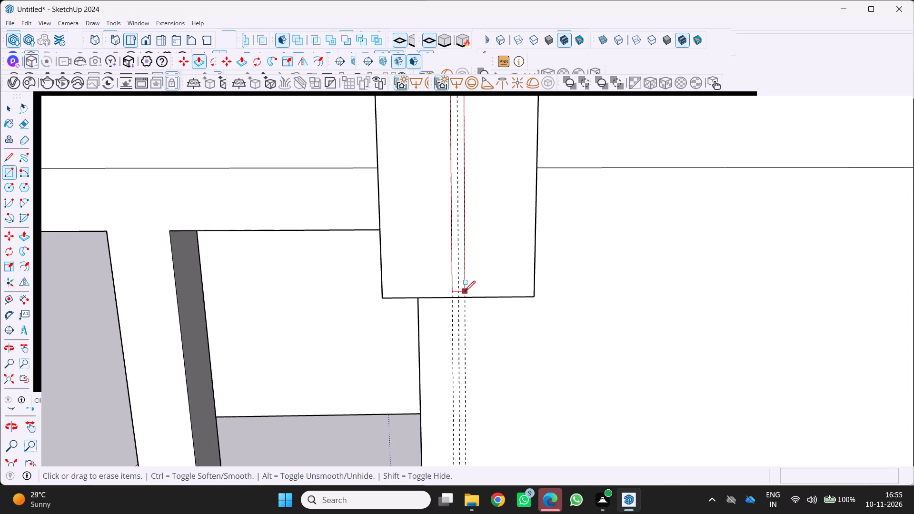
left_click_drag(465, 298, 464, 304)
Erase the centre vertical guide between the two strip lines on the fin's outer face.
scroll(460, 322, "down", 8)
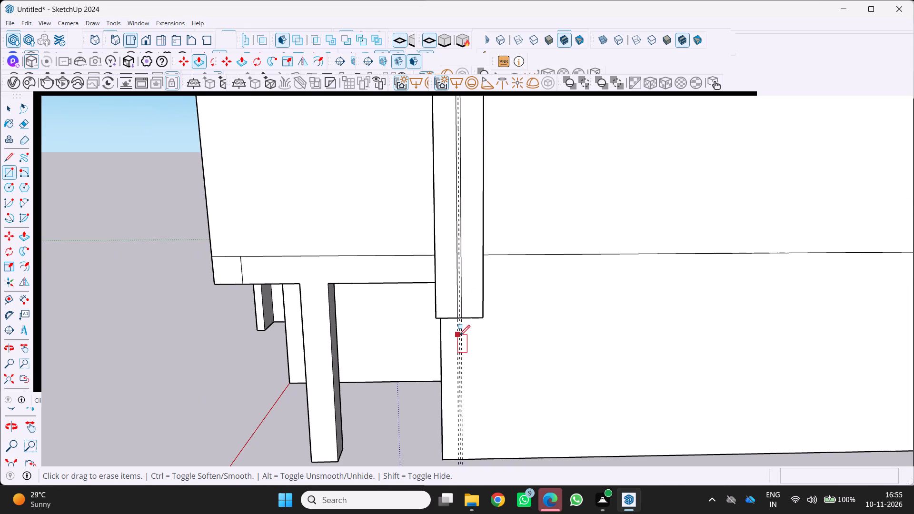
scroll(459, 338, "down", 1)
middle_click_drag(462, 339, 492, 381)
scroll(491, 380, "down", 5)
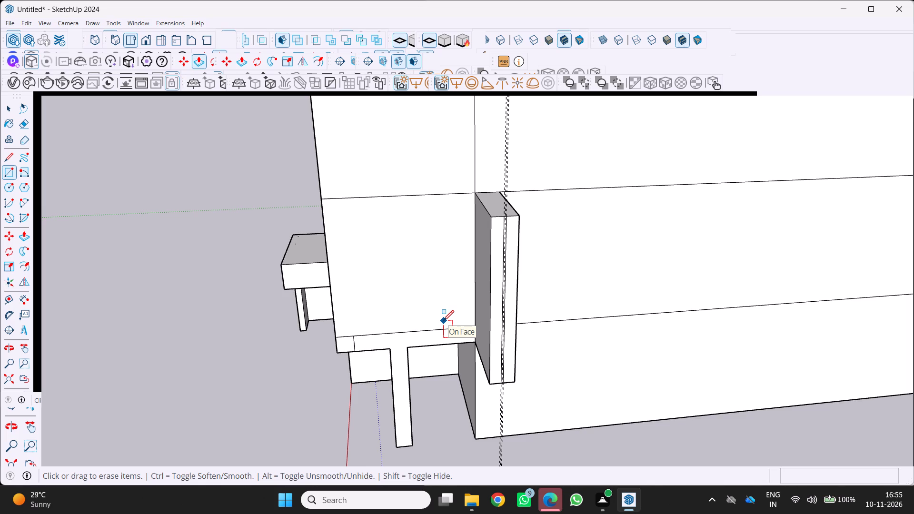
scroll(486, 292, "up", 1)
middle_click_drag(485, 291, 423, 304)
scroll(439, 274, "up", 5)
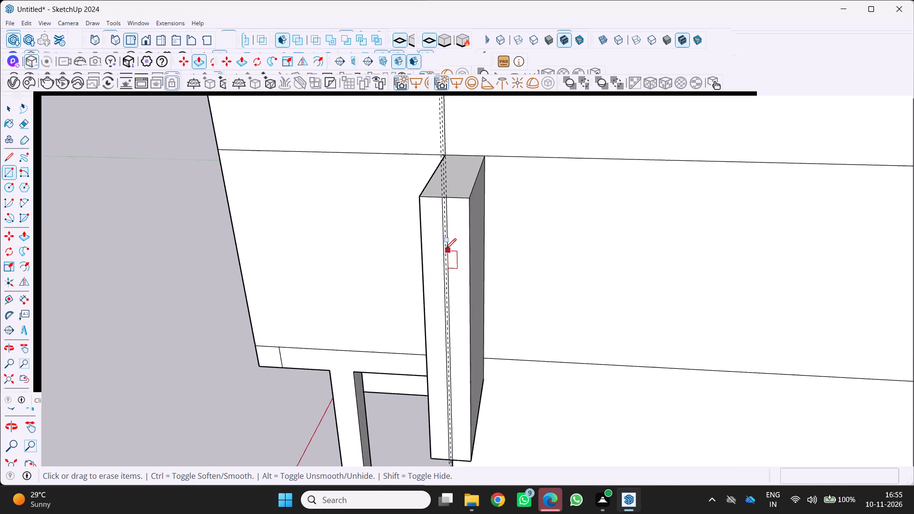
scroll(446, 249, "up", 2)
key("e")
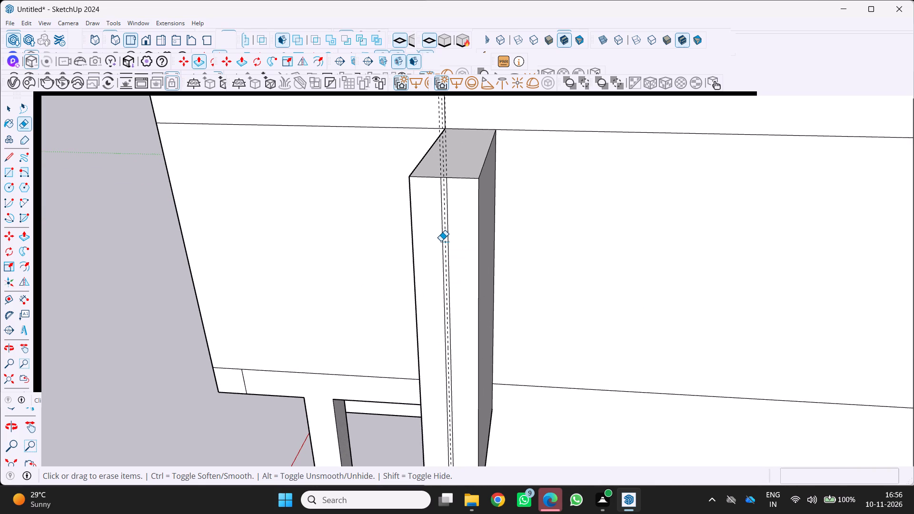
scroll(409, 194, "up", 7)
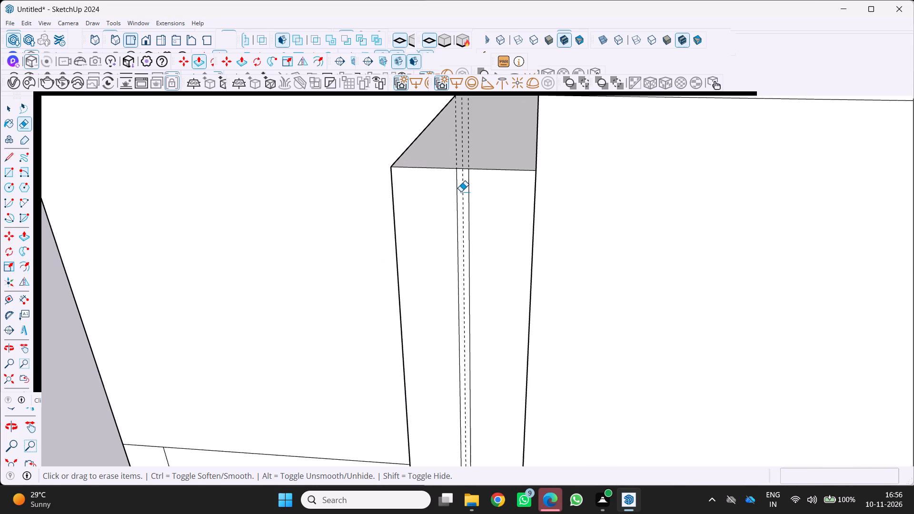
left_click(463, 191)
Push/Pull the narrow centre strip of the fin's outer face by 3".
scroll(467, 190, "down", 9)
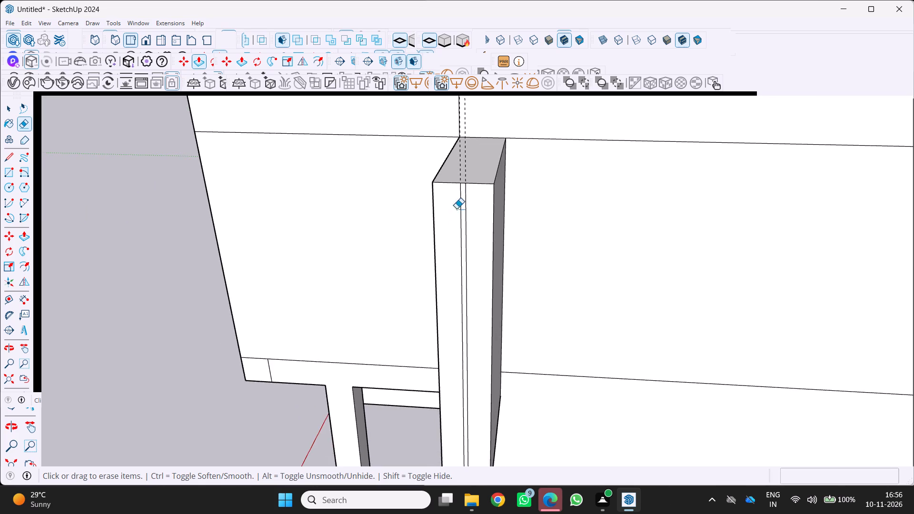
middle_click_drag(442, 261, 471, 191)
middle_click_drag(466, 238, 455, 324)
scroll(486, 230, "up", 4)
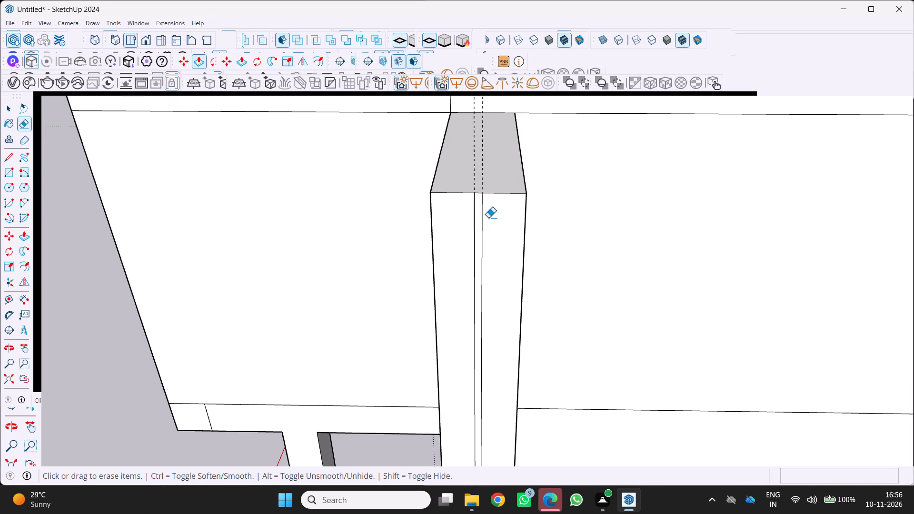
key("p")
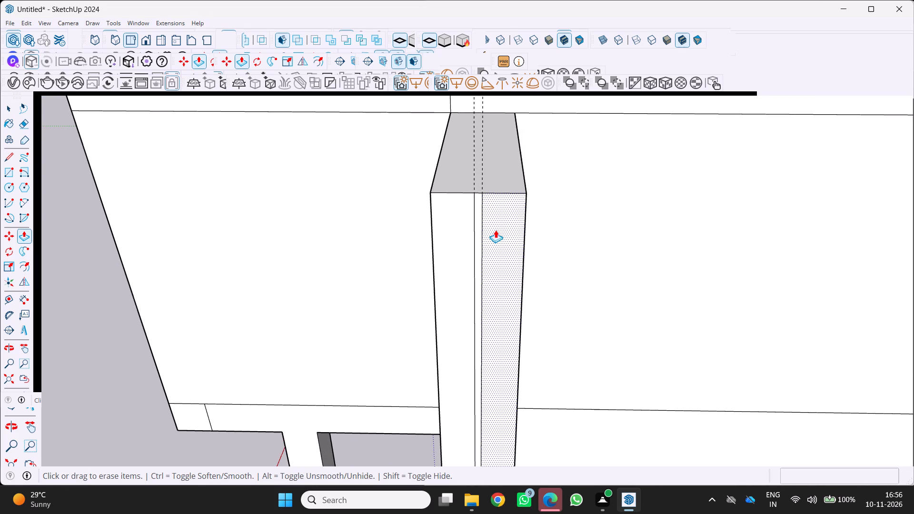
scroll(496, 230, "up", 3)
middle_click_drag(470, 211, 472, 273)
scroll(479, 208, "up", 3)
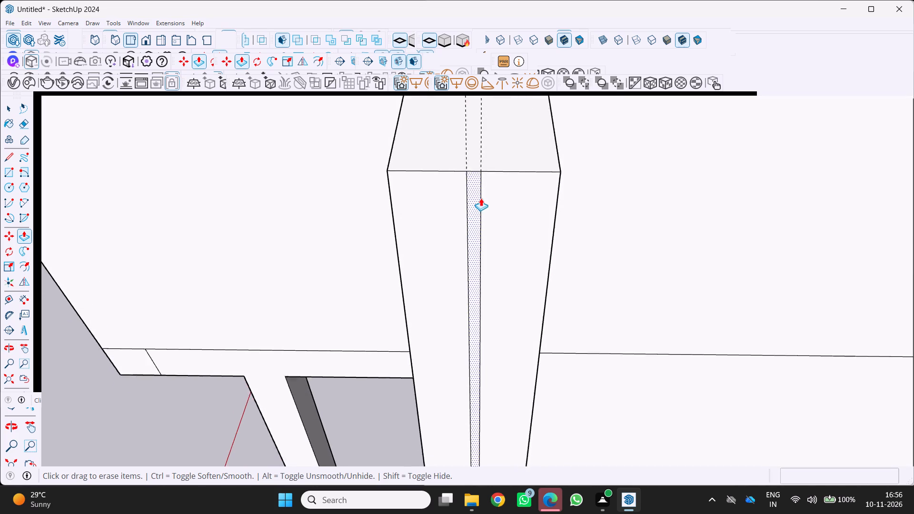
scroll(481, 198, "up", 1)
left_click_drag(471, 179, 472, 170)
left_click(470, 178)
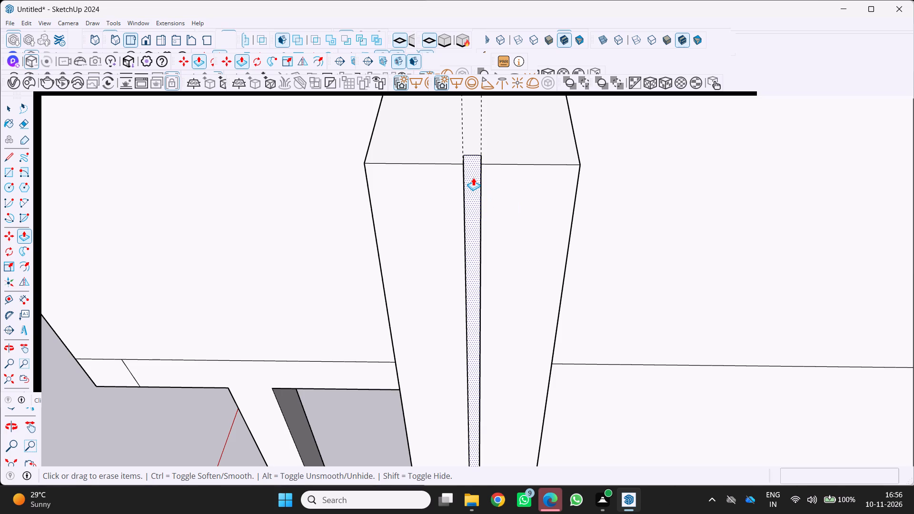
key("3")
key("shift+quotedbl")
key("Return")
Examine the fin's centre strip up close and against the whole side wall.
scroll(463, 212, "down", 5)
middle_click_drag(425, 261, 443, 229)
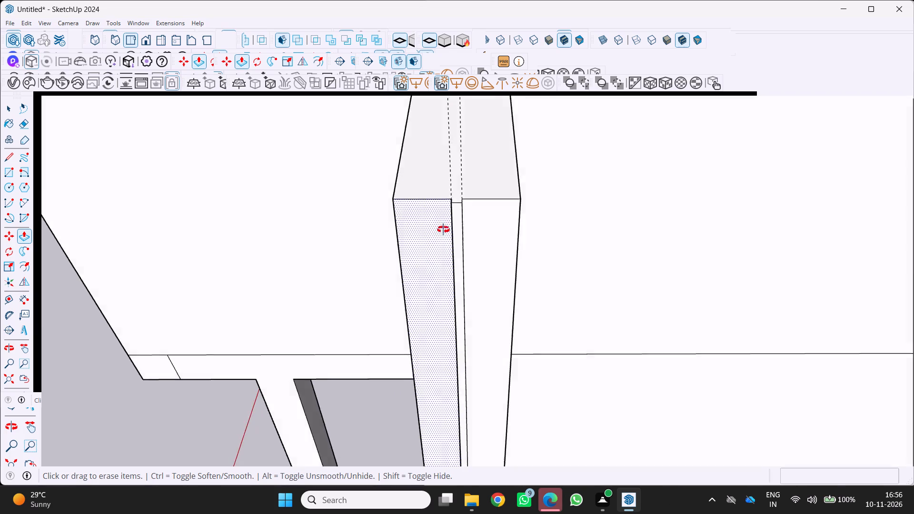
middle_click_drag(443, 229, 489, 161)
scroll(490, 156, "down", 6)
middle_click_drag(474, 282, 439, 200)
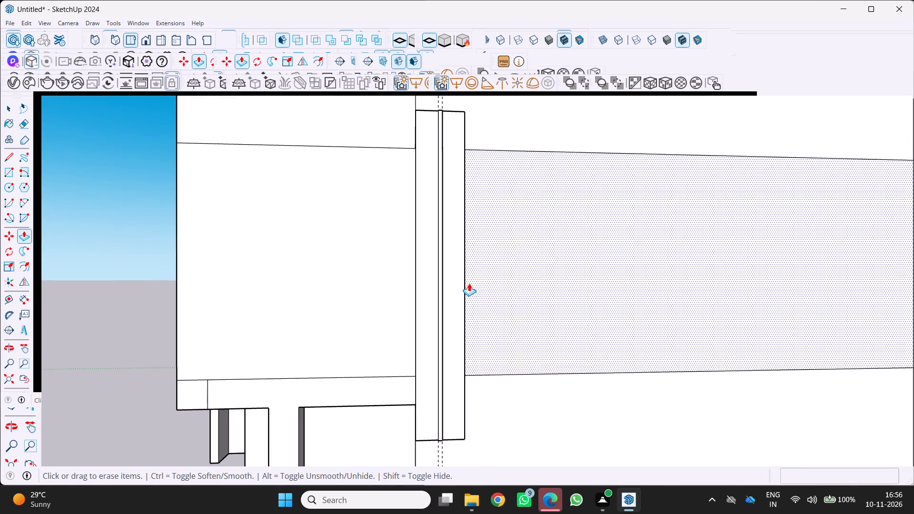
scroll(469, 284, "down", 5)
middle_click_drag(448, 273, 423, 288)
middle_click_drag(475, 306, 472, 311)
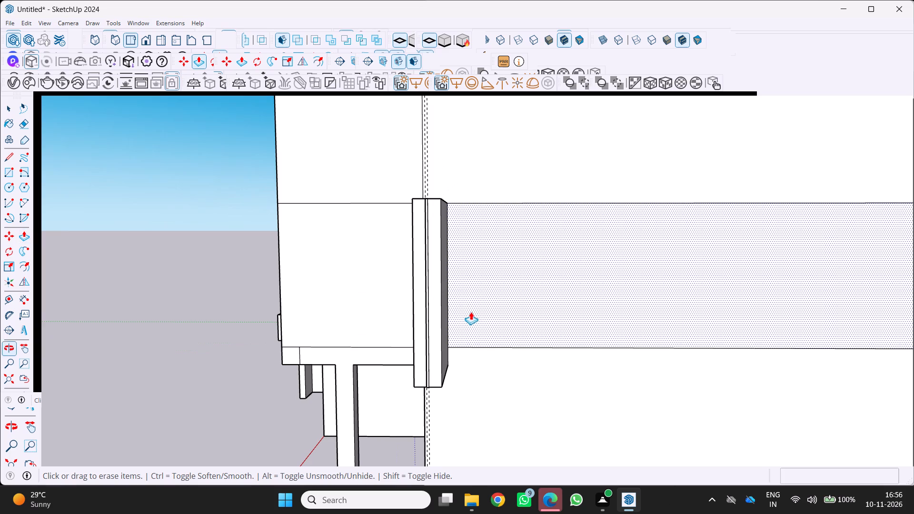
scroll(476, 349, "down", 5)
middle_click_drag(374, 299, 390, 349)
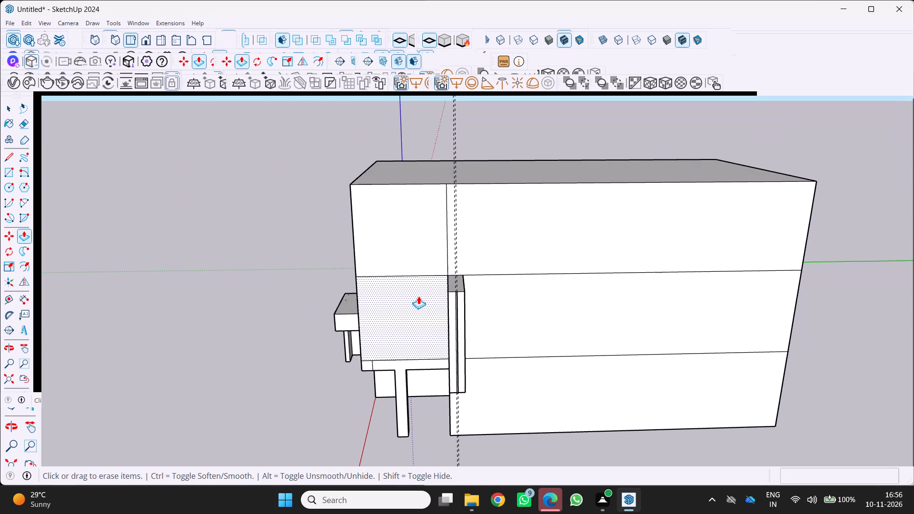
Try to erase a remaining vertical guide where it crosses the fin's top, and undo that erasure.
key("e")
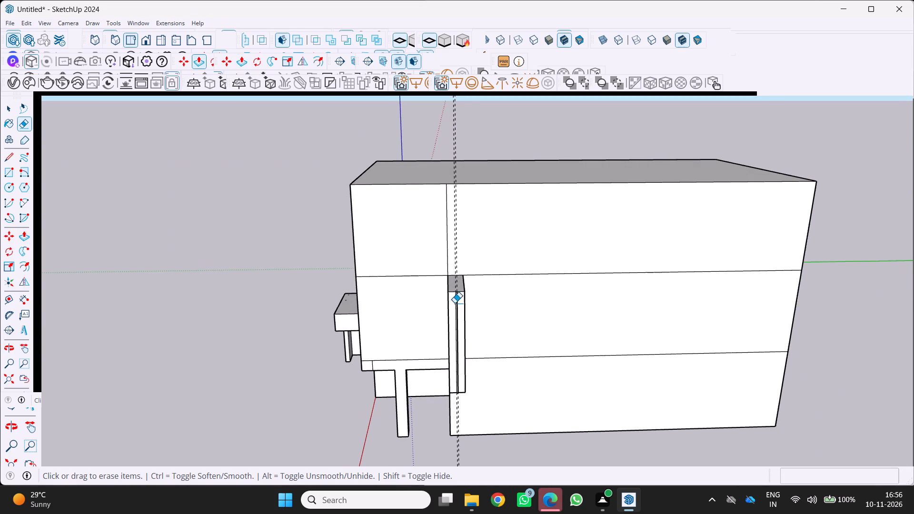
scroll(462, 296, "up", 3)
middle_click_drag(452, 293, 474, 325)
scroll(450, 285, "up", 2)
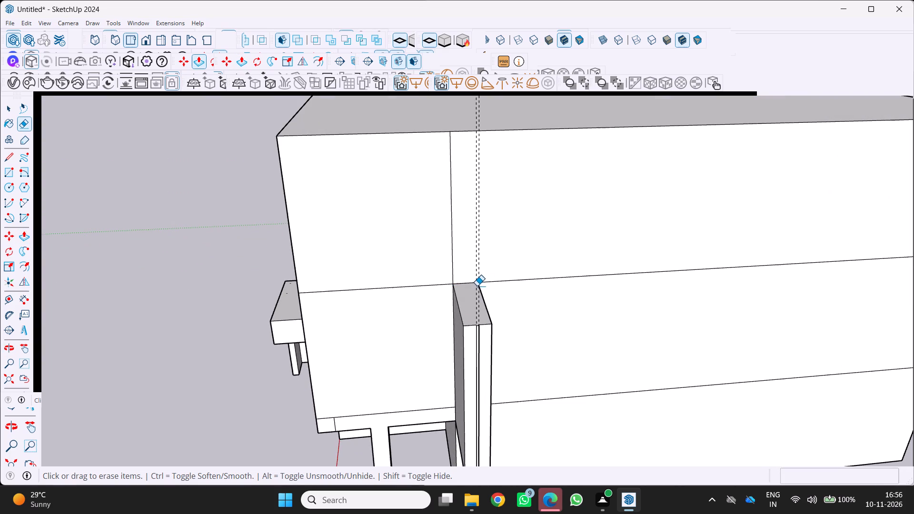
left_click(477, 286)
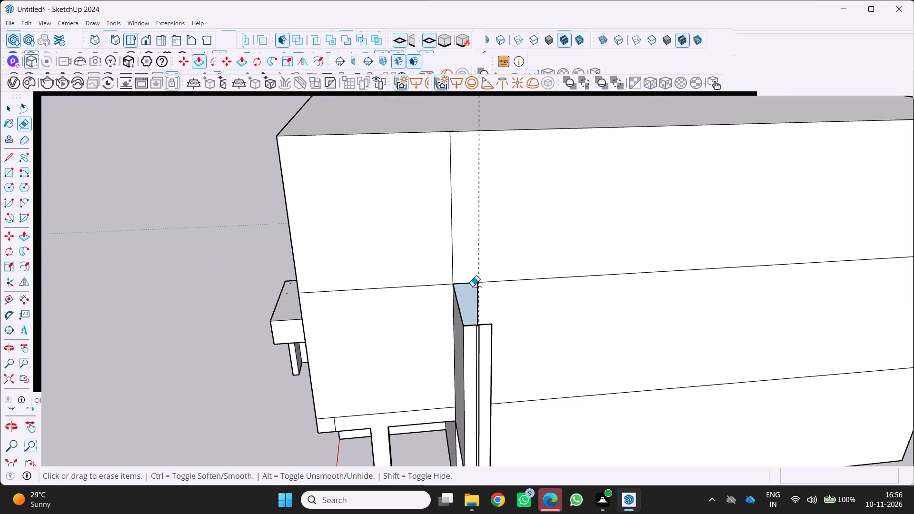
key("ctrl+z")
Erase the two remaining vertical guides where they extend above the building, clear of the model's edges.
scroll(595, 297, "down", 10)
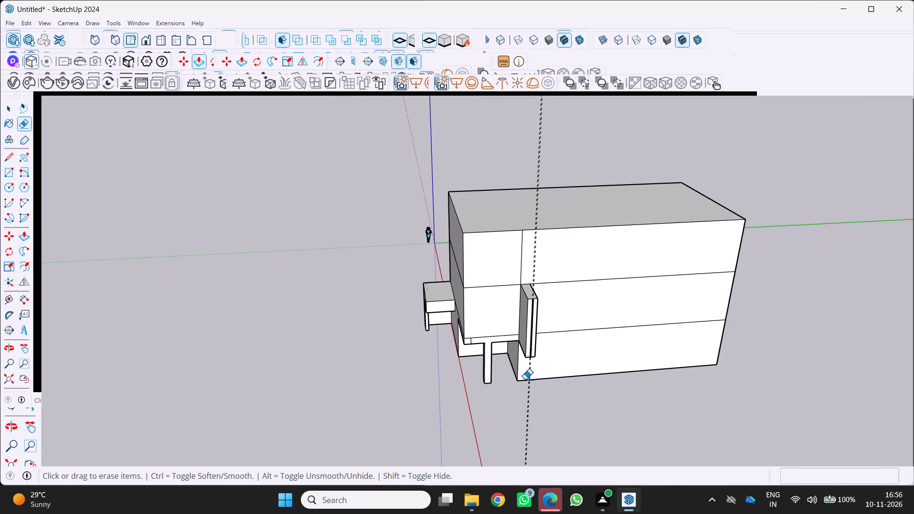
middle_click_drag(483, 490, 497, 366)
scroll(504, 382, "down", 1)
middle_click_drag(503, 383, 455, 262)
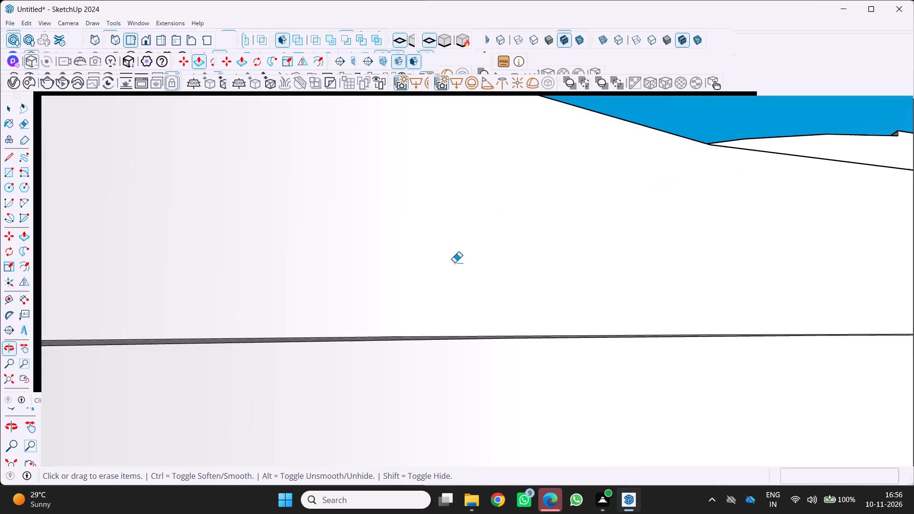
middle_click_drag(498, 297, 578, 415)
scroll(584, 387, "down", 12)
middle_click_drag(242, 254, 426, 328)
scroll(421, 328, "down", 10)
scroll(288, 266, "down", 1)
middle_click_drag(295, 267, 464, 267)
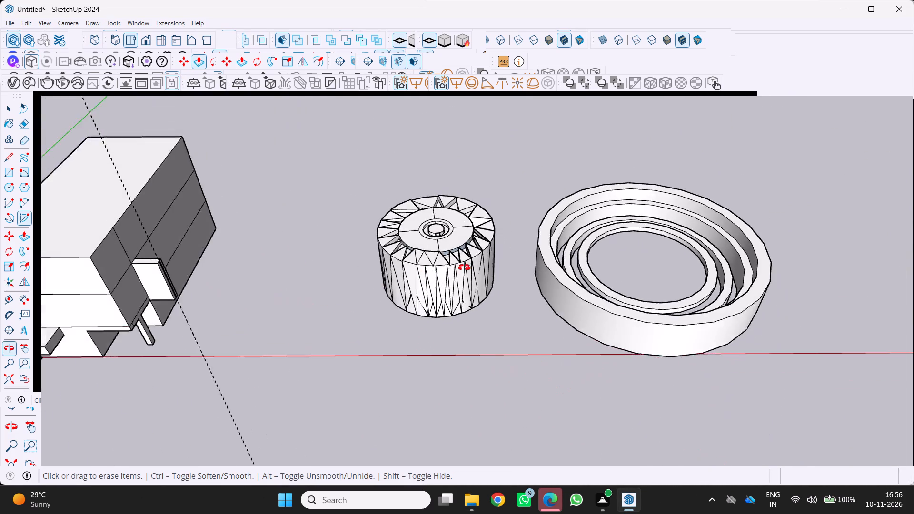
middle_click_drag(464, 267, 491, 264)
scroll(491, 264, "down", 10)
middle_click_drag(420, 310, 285, 300)
scroll(369, 252, "up", 7)
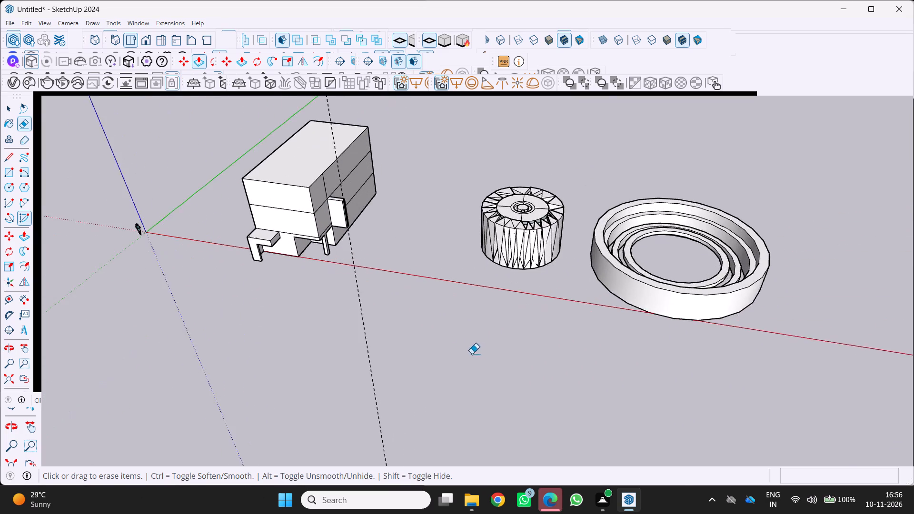
middle_click_drag(378, 327, 348, 347)
scroll(348, 347, "up", 1)
scroll(392, 297, "down", 5)
middle_click_drag(376, 246, 472, 257)
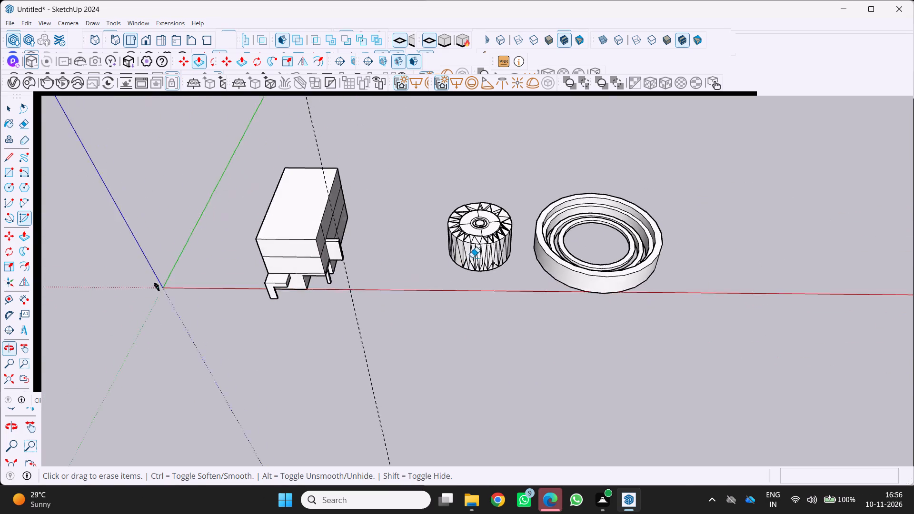
scroll(472, 257, "up", 1)
middle_click_drag(472, 257, 467, 258)
scroll(473, 269, "down", 5)
middle_click_drag(405, 313, 268, 263)
scroll(401, 128, "up", 7)
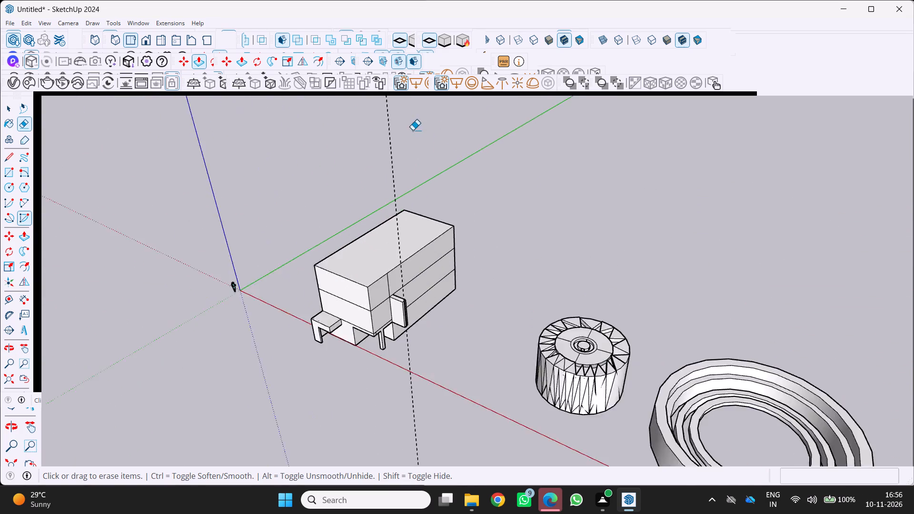
scroll(413, 130, "up", 6)
left_click(400, 177)
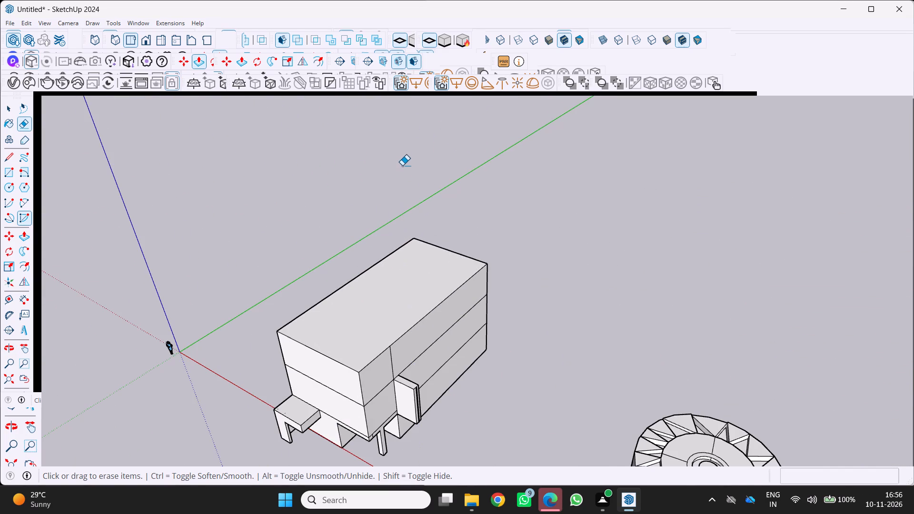
Examine the building massing and its detailed side fin from several heights and angles.
scroll(405, 162, "down", 8)
middle_click_drag(391, 326, 320, 285)
scroll(387, 262, "up", 4)
middle_click_drag(438, 352, 342, 299)
middle_click_drag(396, 334, 357, 301)
scroll(455, 368, "up", 4)
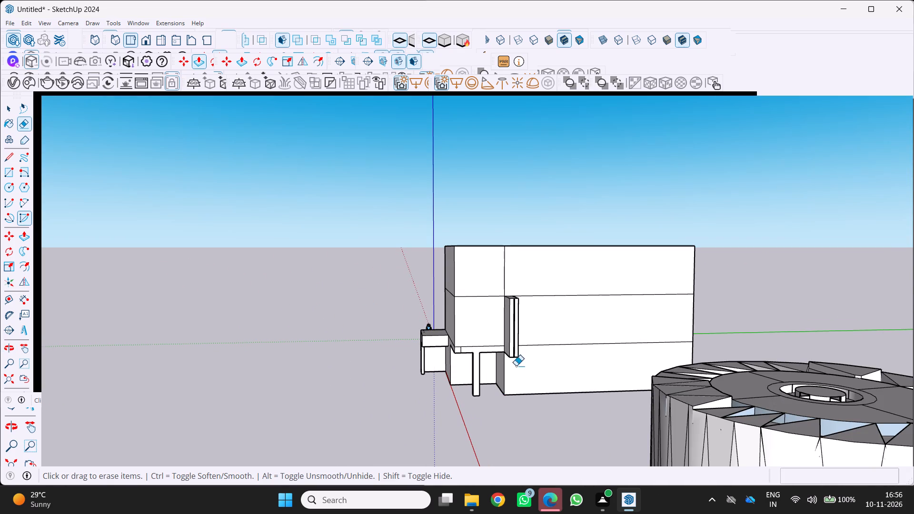
middle_click_drag(494, 417, 439, 461)
scroll(542, 379, "up", 2)
middle_click_drag(534, 394, 499, 428)
scroll(518, 405, "down", 3)
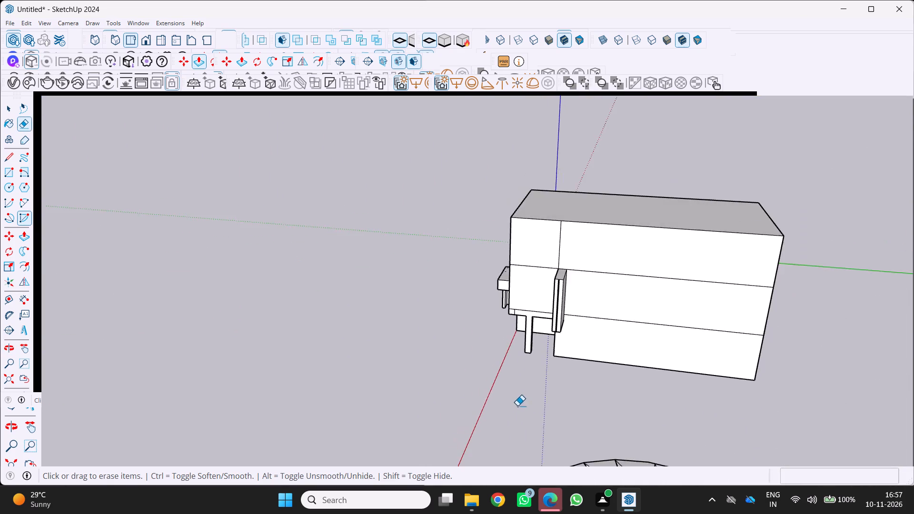
middle_click_drag(517, 405, 591, 379)
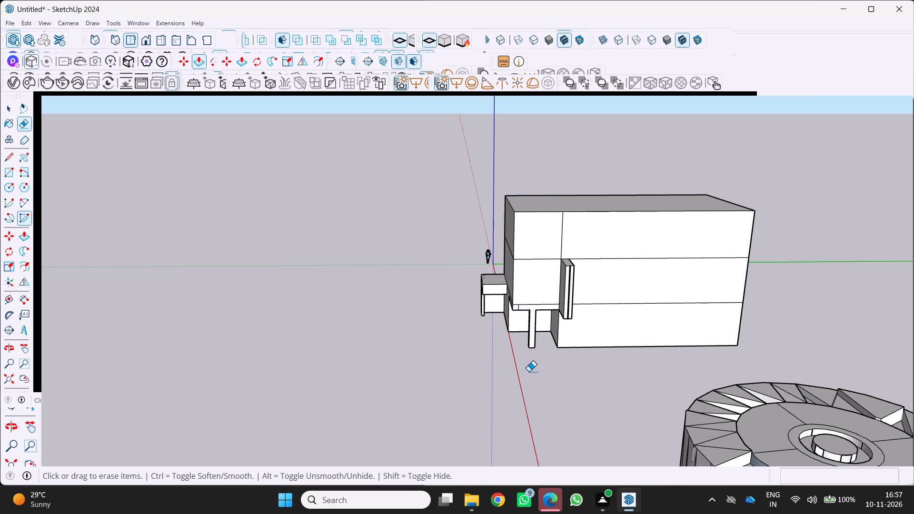
middle_click_drag(469, 342, 410, 379)
scroll(631, 275, "up", 2)
middle_click_drag(632, 274, 691, 209)
scroll(633, 185, "up", 4)
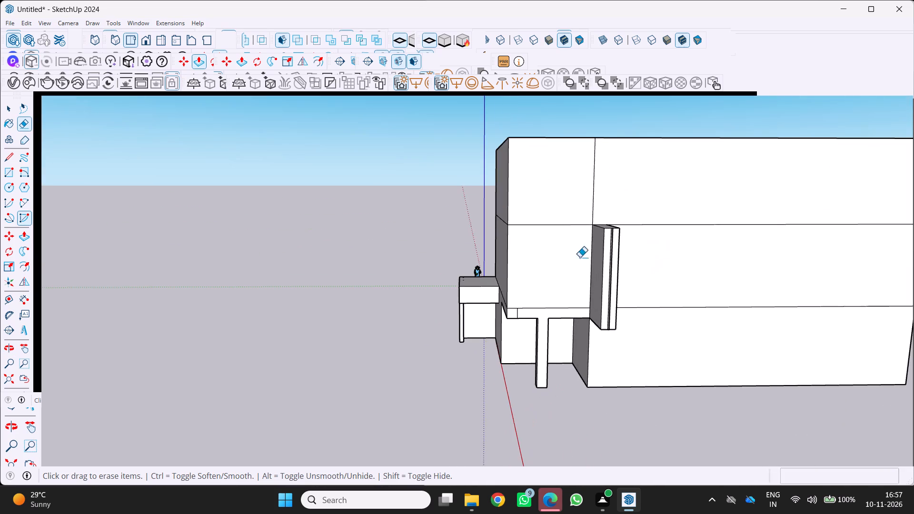
scroll(580, 257, "up", 3)
middle_click_drag(705, 258, 646, 335)
scroll(705, 262, "up", 1)
scroll(626, 332, "down", 3)
middle_click_drag(598, 335, 564, 311)
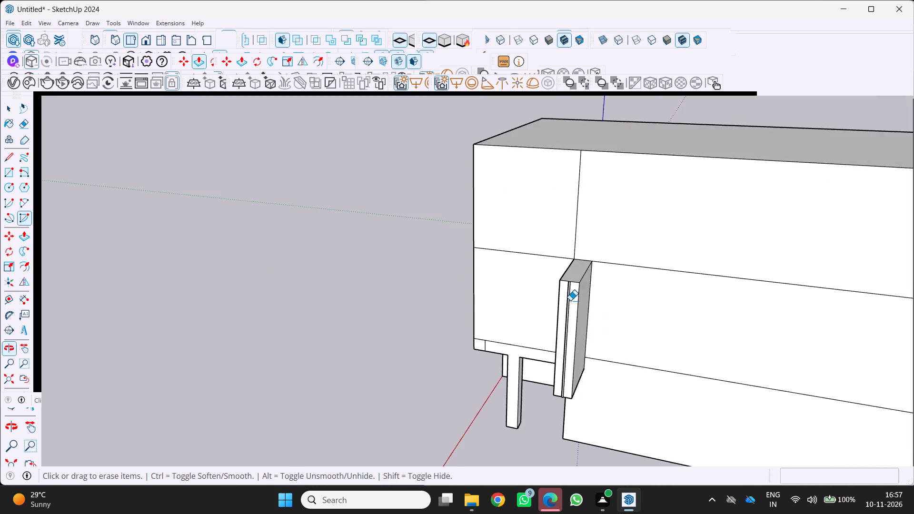
Examine the top of the side fin and its narrow centre strip up close from above and from lower angles.
scroll(571, 284, "up", 11)
scroll(496, 299, "up", 4)
middle_click_drag(557, 278, 541, 313)
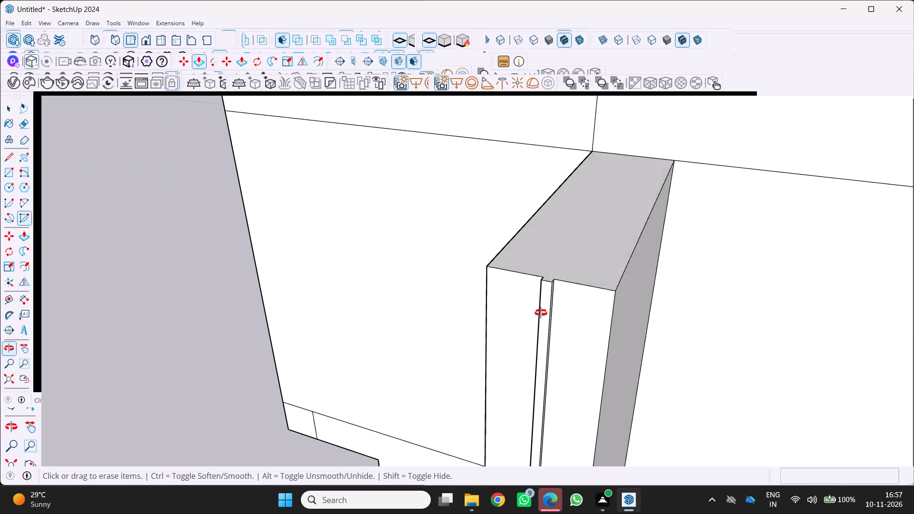
middle_click_drag(541, 313, 536, 316)
scroll(576, 286, "up", 4)
scroll(555, 290, "down", 11)
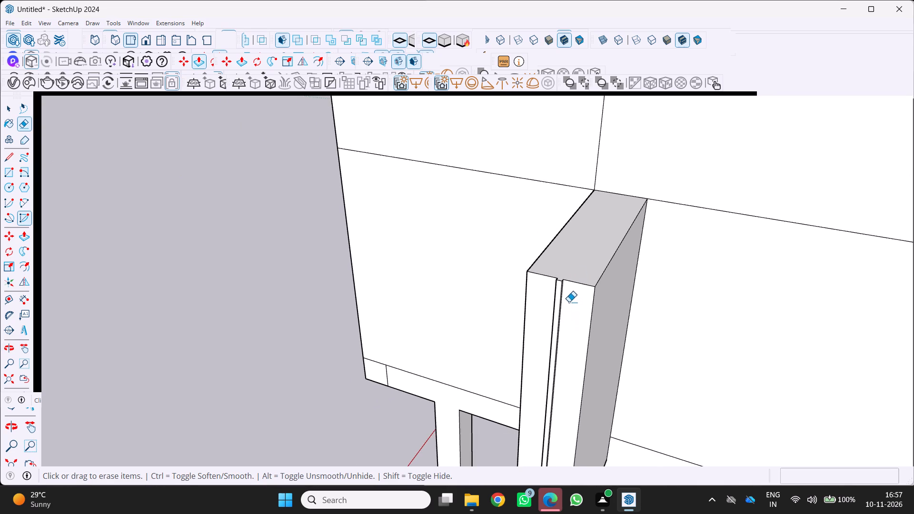
scroll(569, 302, "down", 9)
middle_click_drag(567, 300, 604, 232)
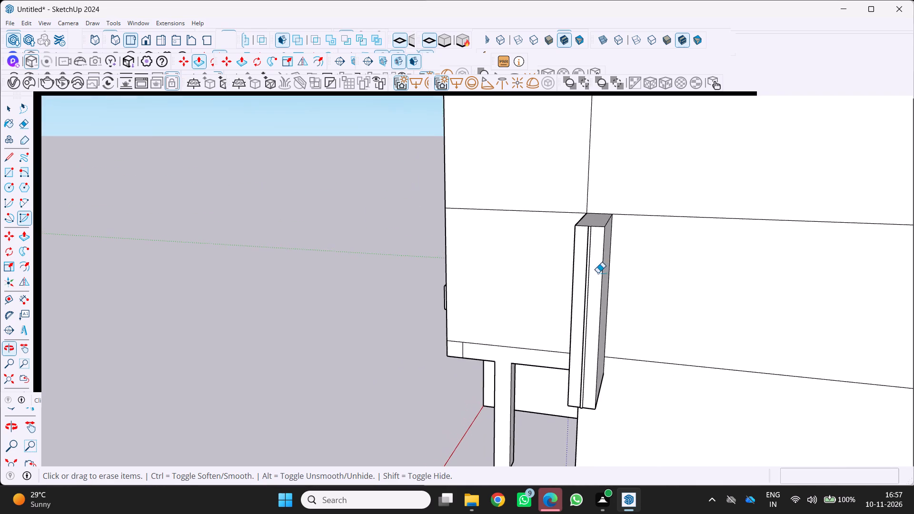
scroll(550, 248, "up", 1)
middle_click_drag(553, 237, 561, 294)
scroll(588, 285, "up", 12)
middle_click_drag(623, 345, 589, 342)
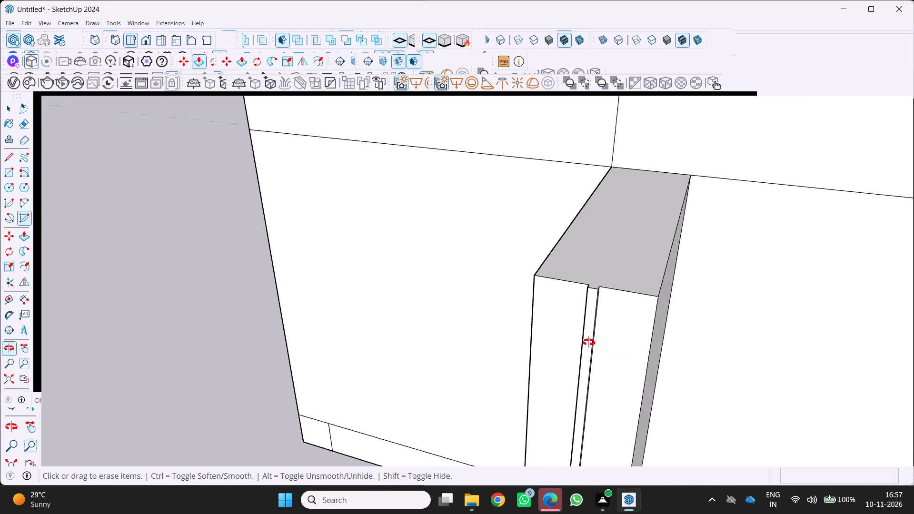
middle_click_drag(589, 342, 587, 342)
scroll(561, 329, "up", 2)
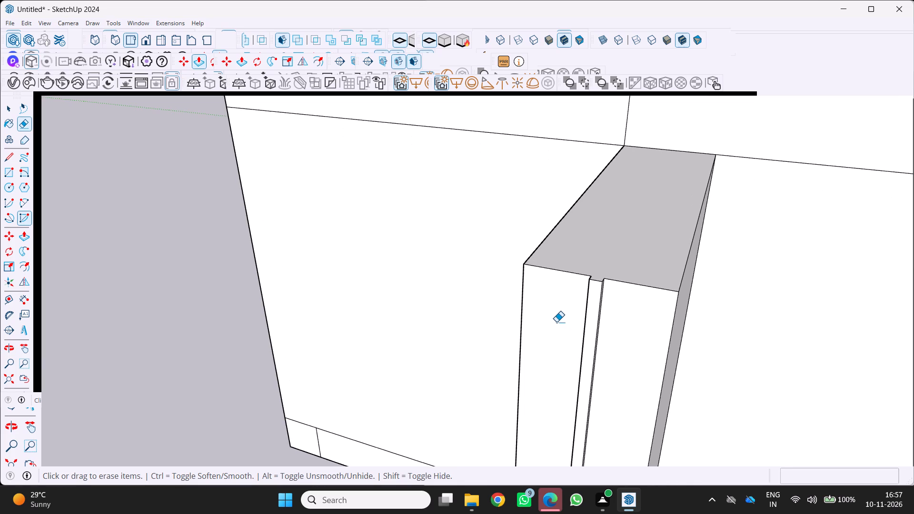
Undo the erasure of the vertical guides and the last push/pull of the fin's centre strip.
key("ctrl+z")
key("ctrl+z")
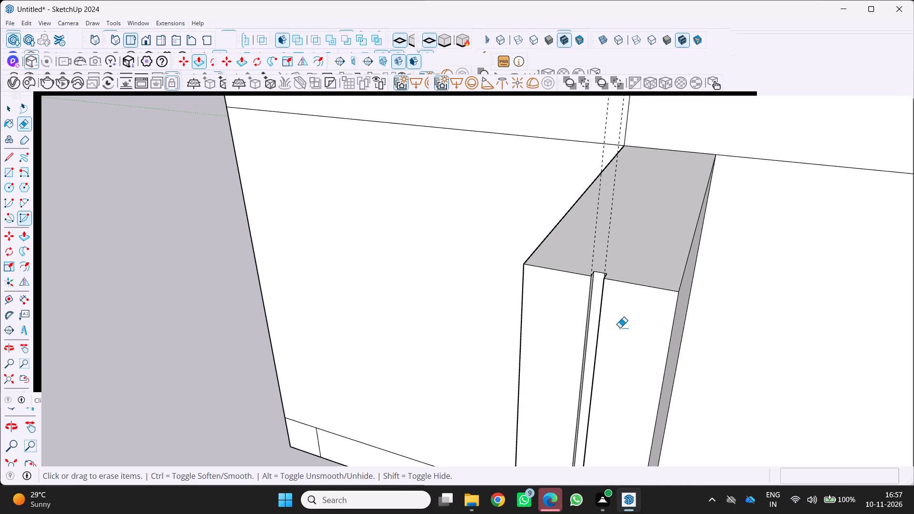
Push/pull the fin's recessed centre strip out until it is flush with the fin's outer face.
scroll(545, 321, "up", 6)
key("p")
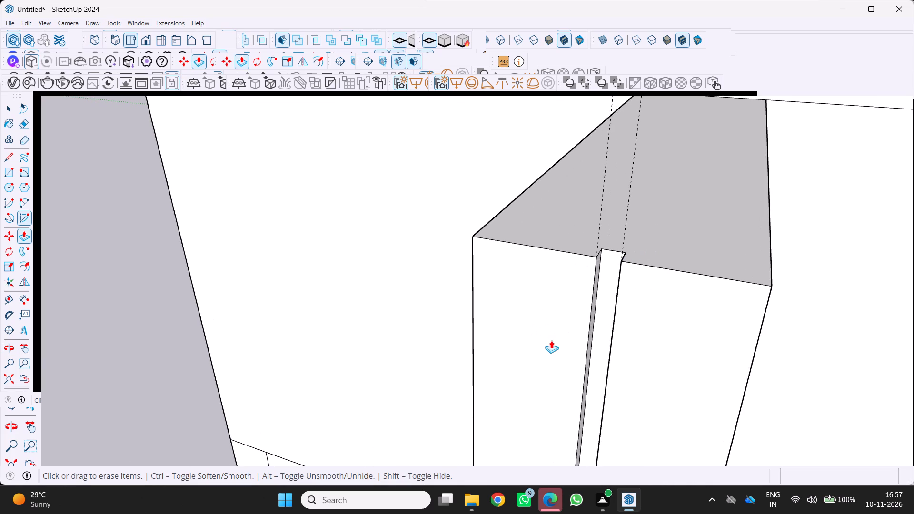
left_click(604, 291)
left_click(623, 293)
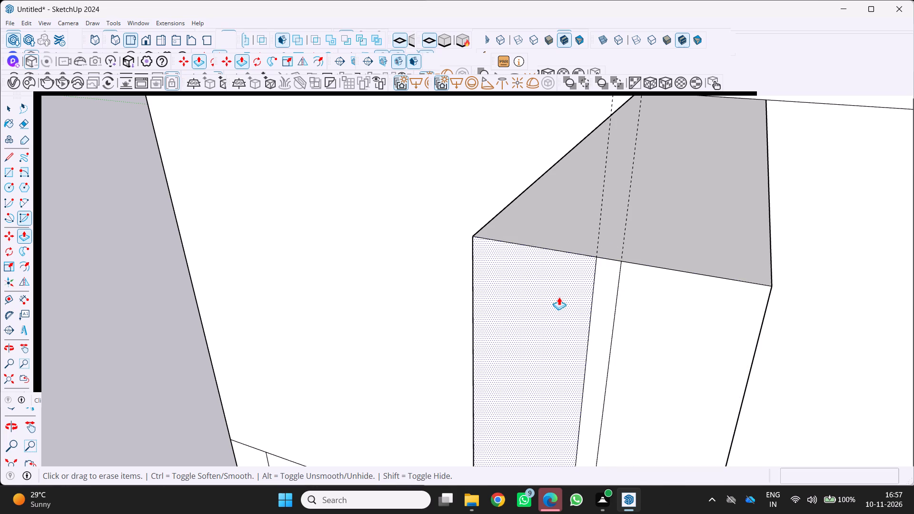
Push/pull the narrow centre strip 3" into the fin's outer face.
scroll(614, 289, "up", 3)
left_click(604, 280)
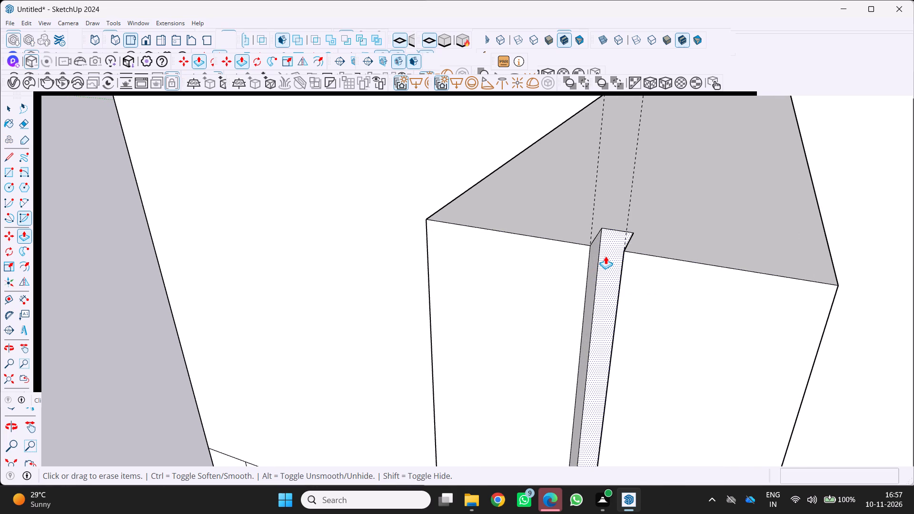
key("3")
key("shift+quotedbl")
key("Return")
Examine the grooved side fin and the whole building massing from several distances, heights and angles.
scroll(601, 259, "down", 5)
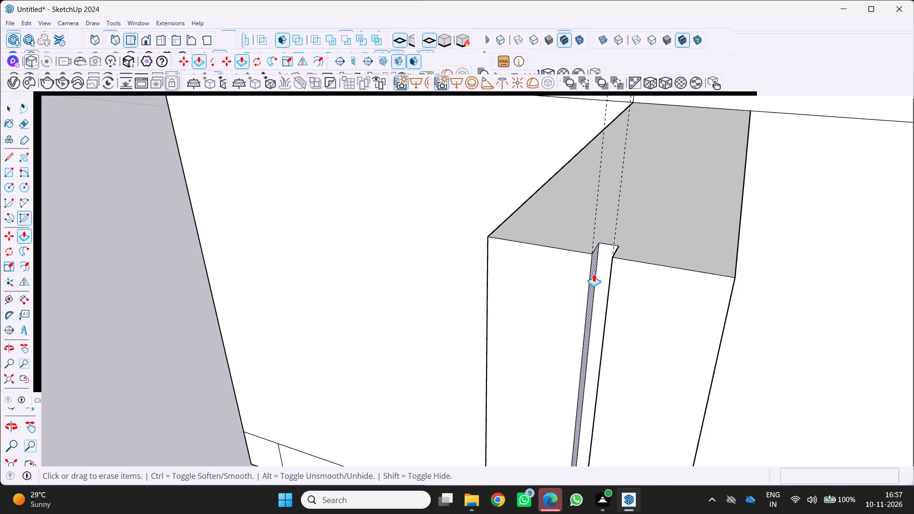
scroll(594, 274, "down", 20)
middle_click_drag(606, 313, 610, 311)
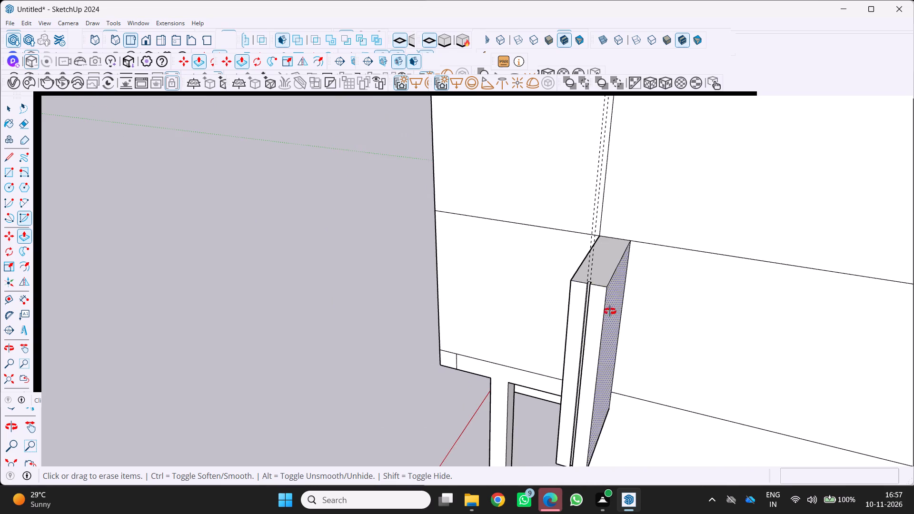
middle_click_drag(610, 311, 642, 189)
scroll(628, 375, "down", 6)
middle_click_drag(660, 290, 663, 314)
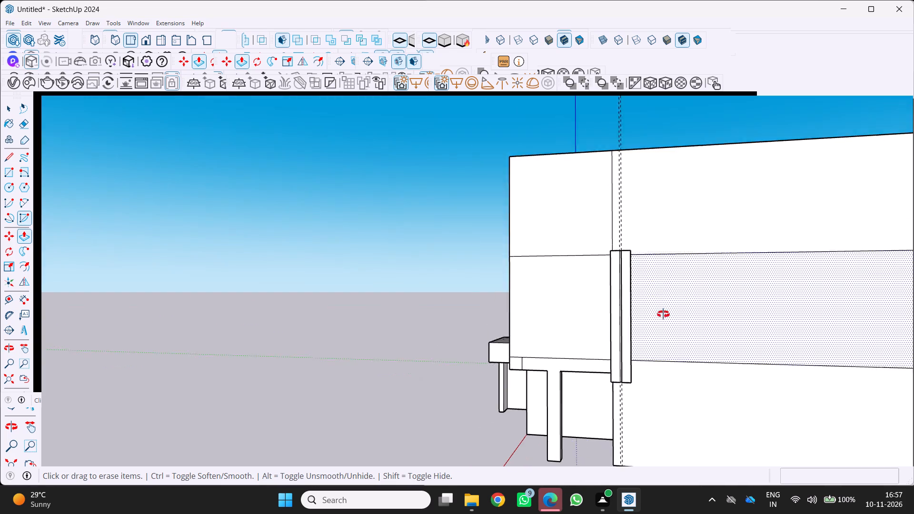
middle_click_drag(663, 314, 684, 404)
scroll(683, 404, "down", 9)
scroll(681, 259, "down", 3)
middle_click_drag(687, 328, 614, 281)
scroll(587, 246, "down", 6)
middle_click_drag(587, 237, 605, 264)
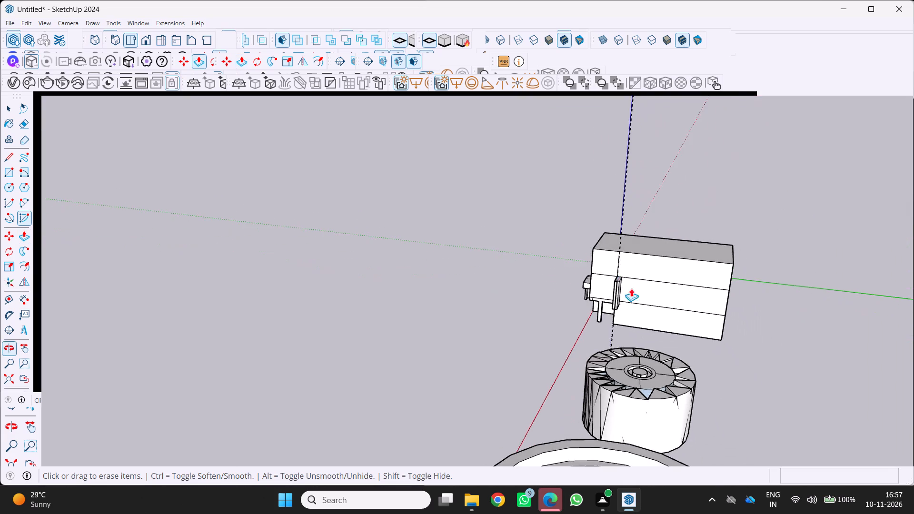
scroll(637, 326, "up", 2)
middle_click_drag(636, 327, 761, 342)
scroll(490, 274, "up", 3)
middle_click_drag(507, 288, 601, 294)
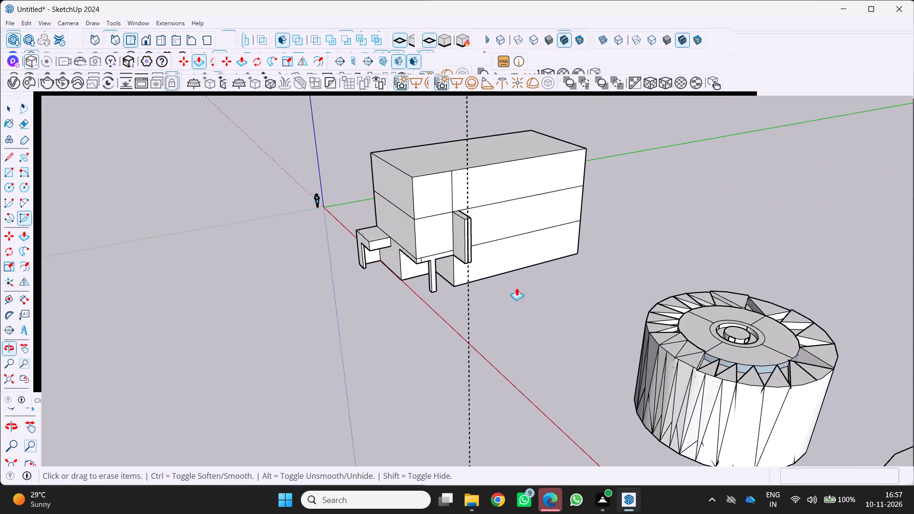
scroll(511, 299, "down", 3)
middle_click_drag(566, 318, 686, 298)
scroll(626, 285, "down", 6)
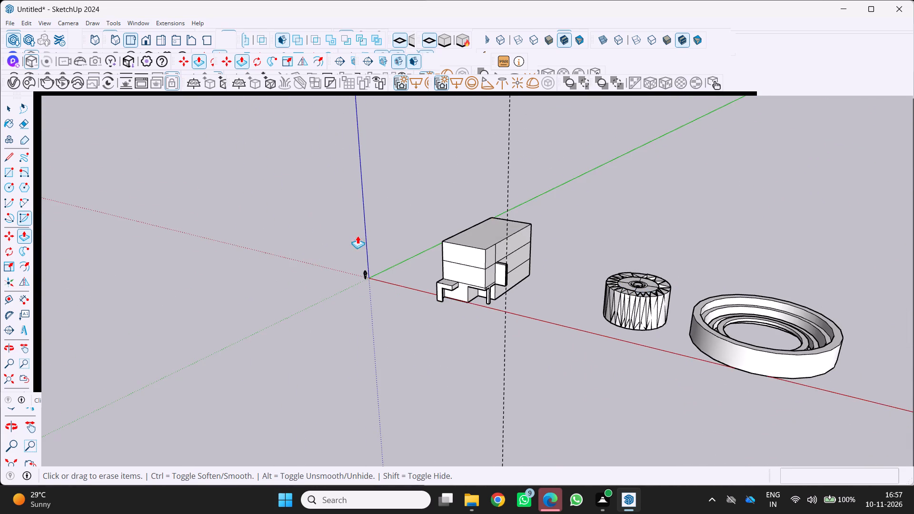
scroll(364, 233, "up", 6)
middle_click_drag(527, 303, 410, 258)
scroll(527, 303, "up", 1)
scroll(411, 260, "up", 1)
scroll(404, 255, "down", 5)
middle_click_drag(404, 256, 402, 254)
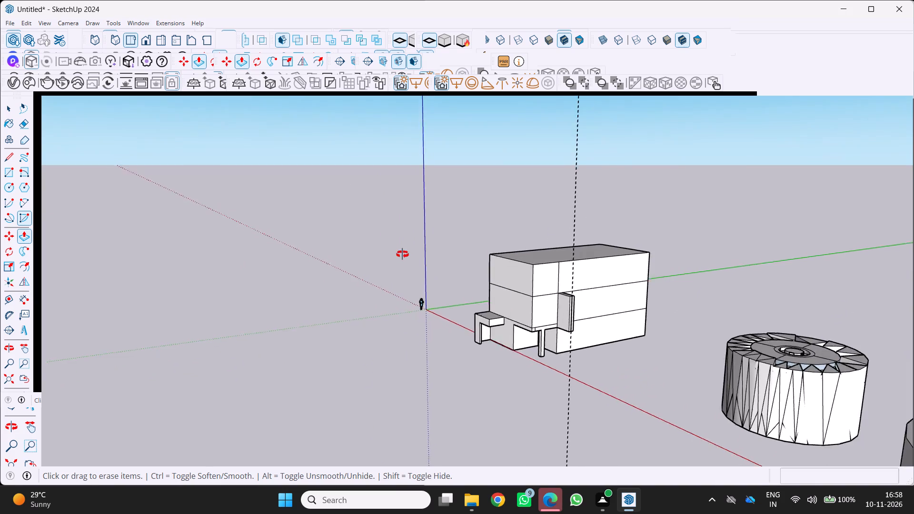
middle_click_drag(402, 254, 368, 229)
scroll(367, 229, "up", 1)
scroll(435, 266, "down", 4)
middle_click_drag(481, 313, 408, 338)
scroll(408, 338, "up", 1)
scroll(593, 355, "up", 2)
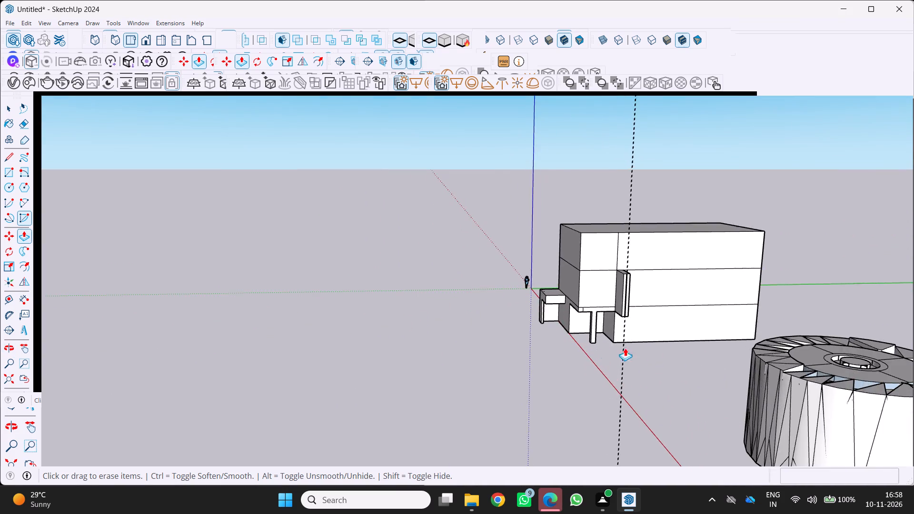
scroll(625, 348, "up", 3)
middle_click_drag(671, 356, 554, 353)
scroll(562, 351, "down", 3)
middle_click_drag(569, 355, 685, 332)
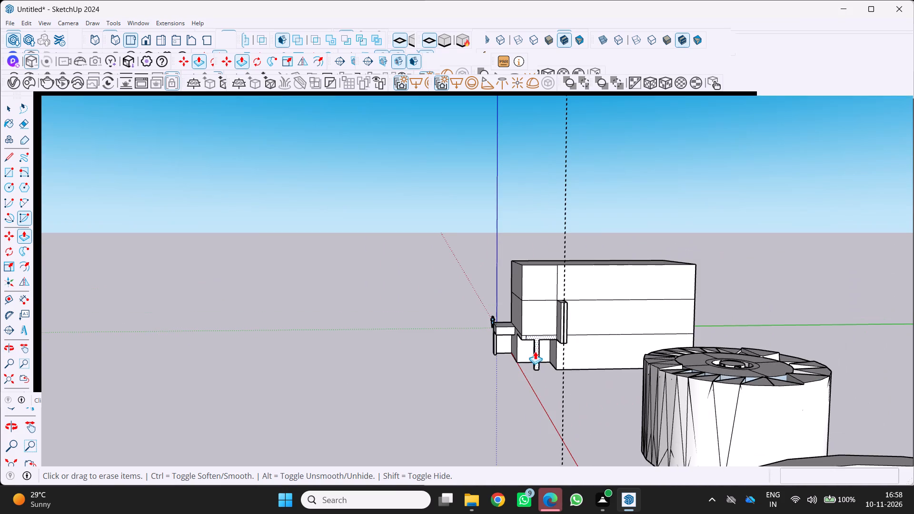
scroll(546, 343, "up", 6)
middle_click_drag(569, 364, 671, 365)
scroll(671, 365, "up", 1)
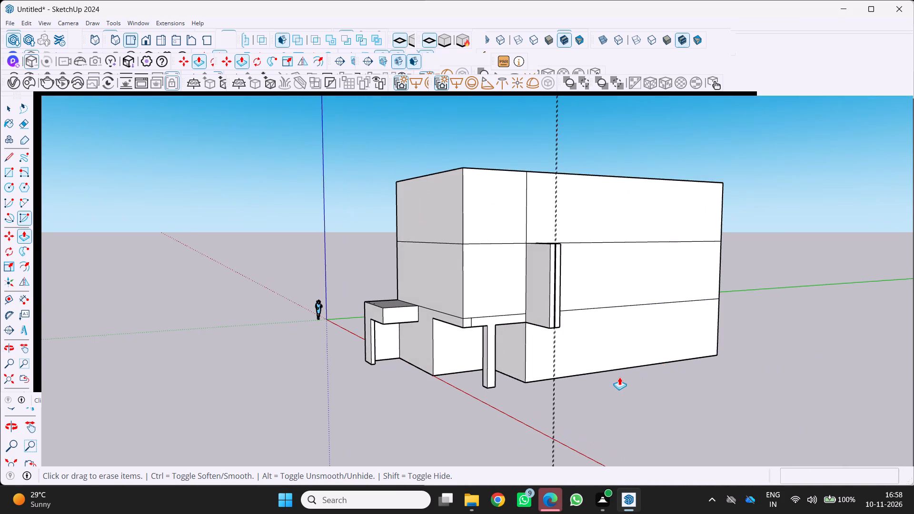
scroll(613, 378, "down", 1)
middle_click_drag(612, 380, 527, 439)
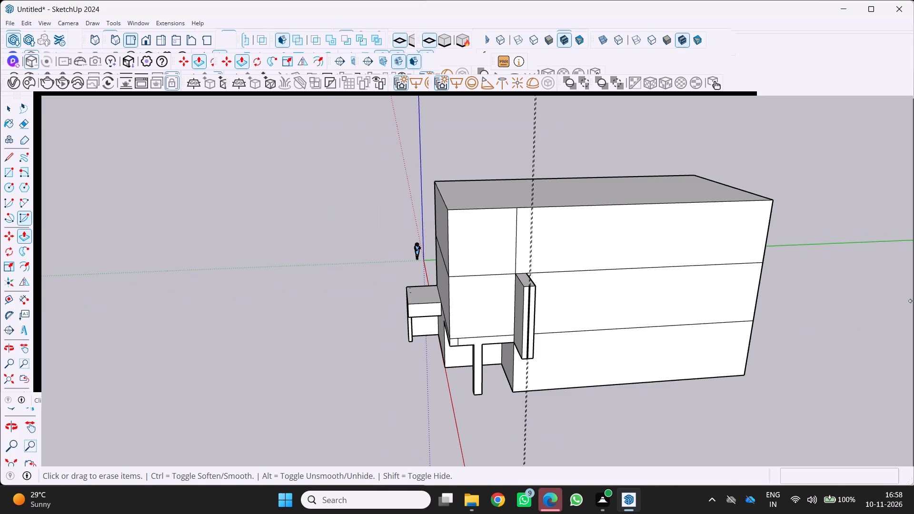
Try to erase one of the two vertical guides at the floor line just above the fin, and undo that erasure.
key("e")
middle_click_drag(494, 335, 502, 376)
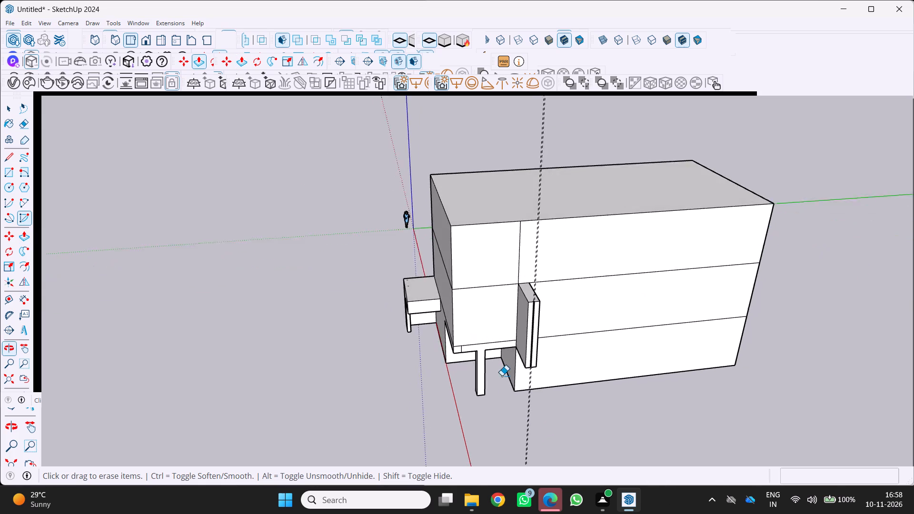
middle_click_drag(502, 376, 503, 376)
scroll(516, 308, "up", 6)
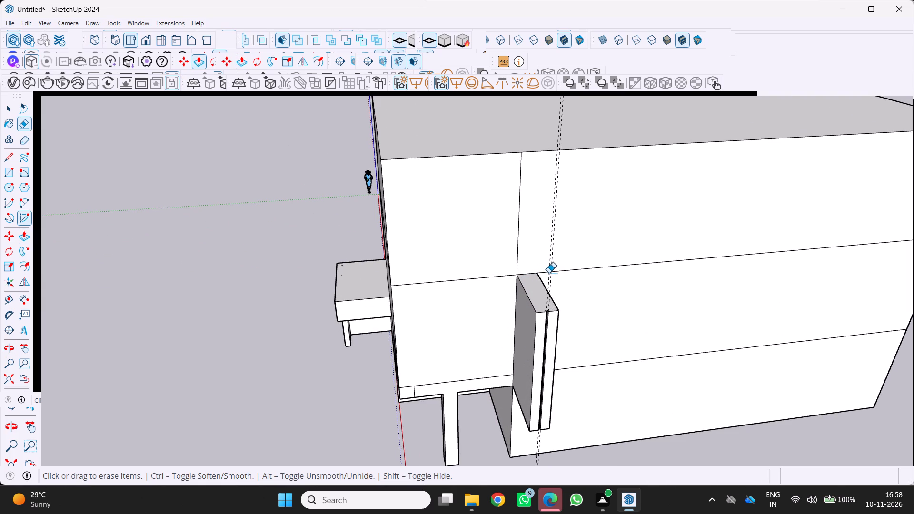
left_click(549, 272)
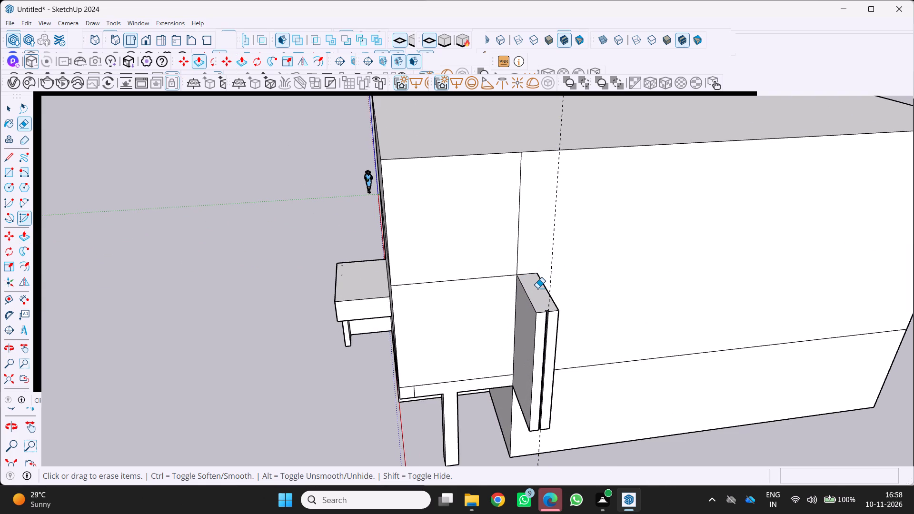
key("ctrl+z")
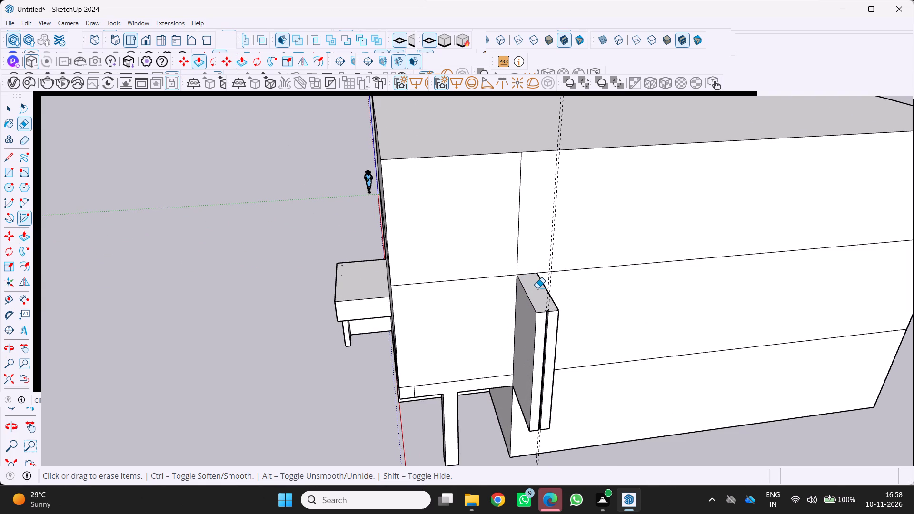
Erase the two vertical guides where they cross the building's roof, clear of the model's edges.
scroll(527, 272, "down", 2)
middle_click_drag(527, 272, 472, 301)
middle_click_drag(523, 305, 462, 300)
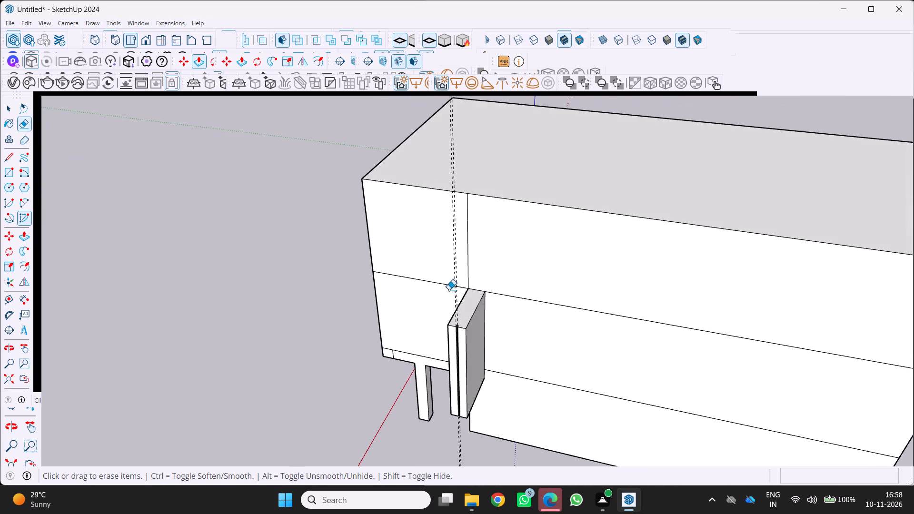
scroll(469, 223, "up", 5)
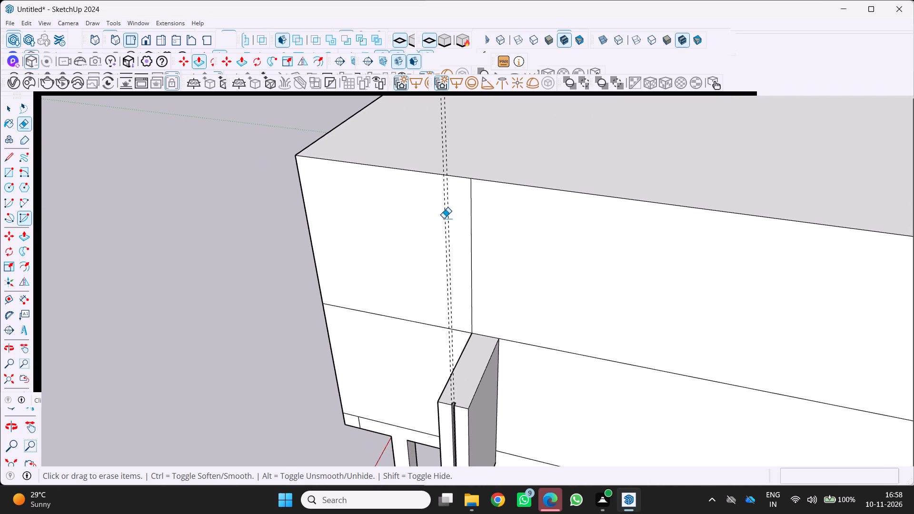
scroll(449, 214, "down", 5)
left_click(446, 130)
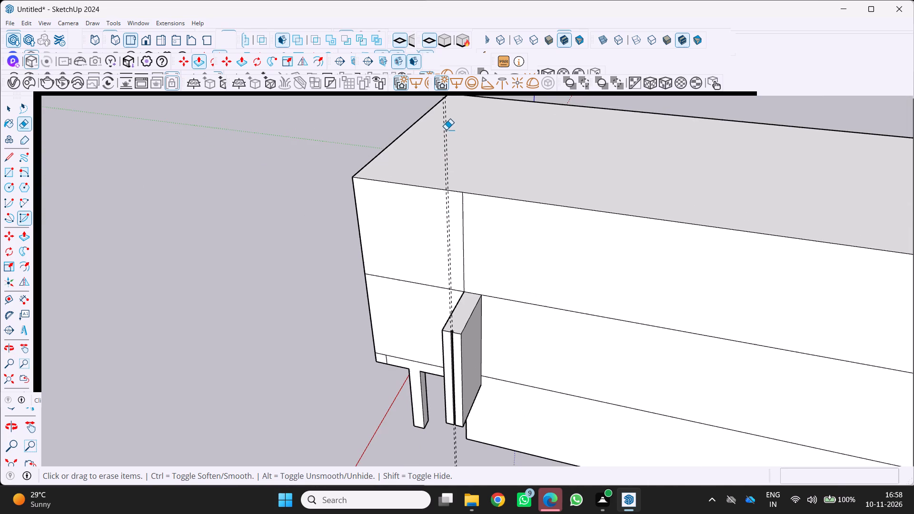
left_click(442, 123)
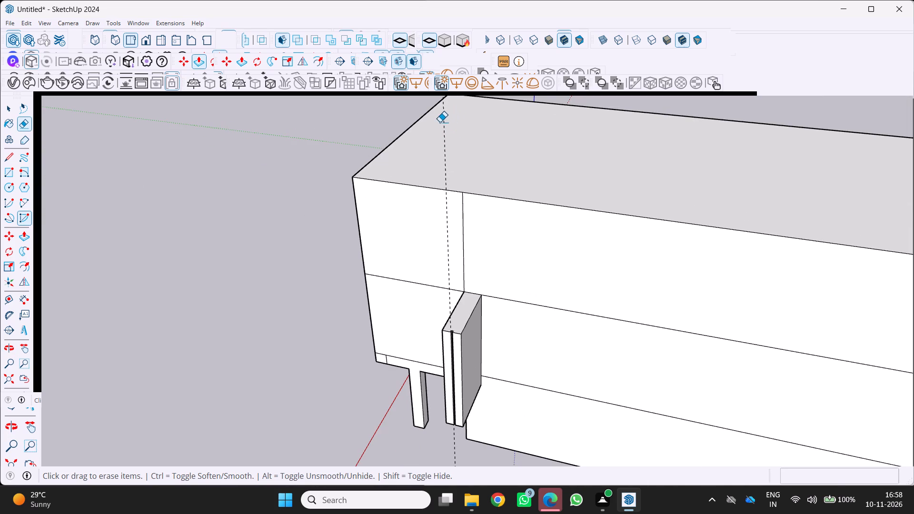
left_click(446, 123)
Examine the fin's centre groove and the building massing from above, close up and near ground level.
scroll(488, 254, "down", 5)
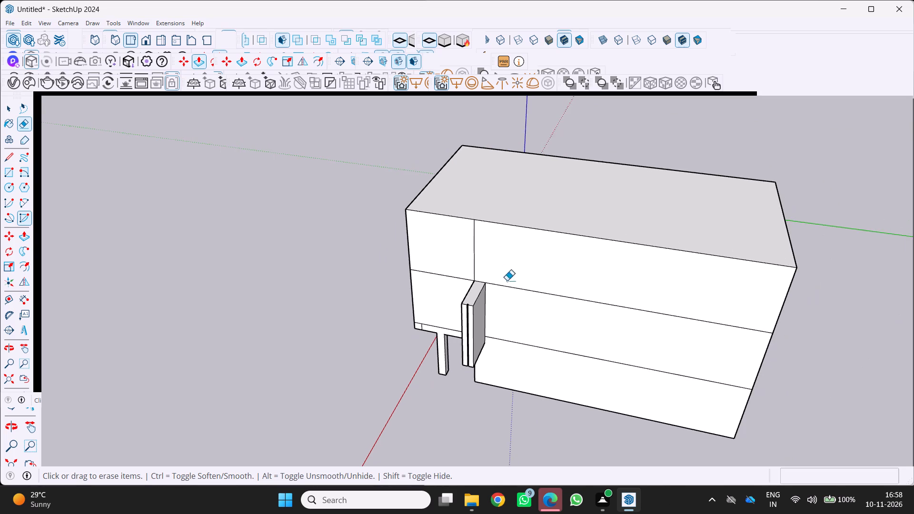
middle_click_drag(451, 359, 650, 230)
scroll(497, 328, "up", 2)
middle_click_drag(677, 295, 671, 367)
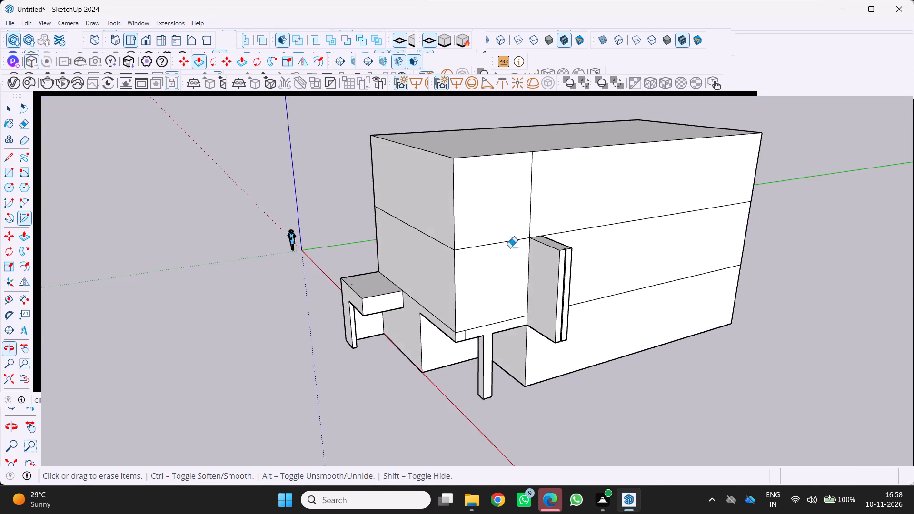
scroll(520, 248, "up", 3)
middle_click_drag(569, 258, 514, 269)
scroll(539, 253, "up", 7)
middle_click_drag(545, 257, 525, 282)
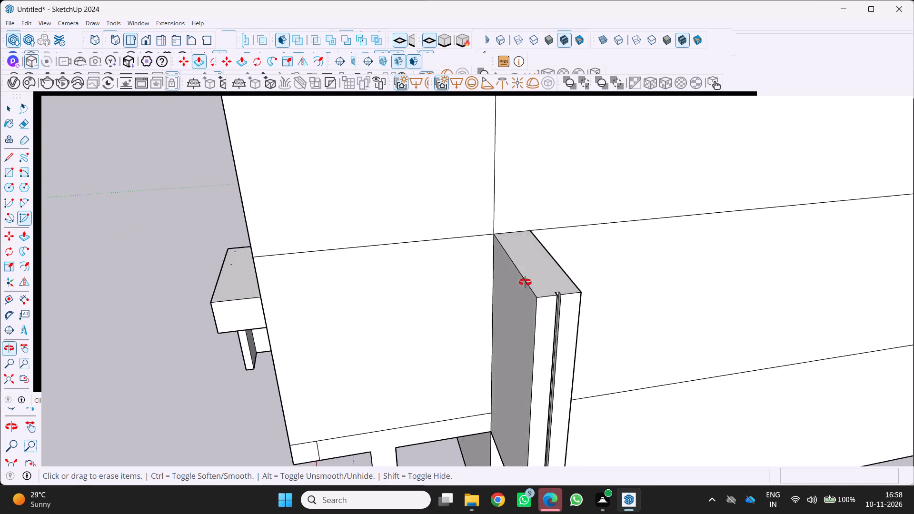
middle_click_drag(525, 282, 517, 282)
scroll(525, 257, "down", 11)
middle_click_drag(561, 331, 613, 237)
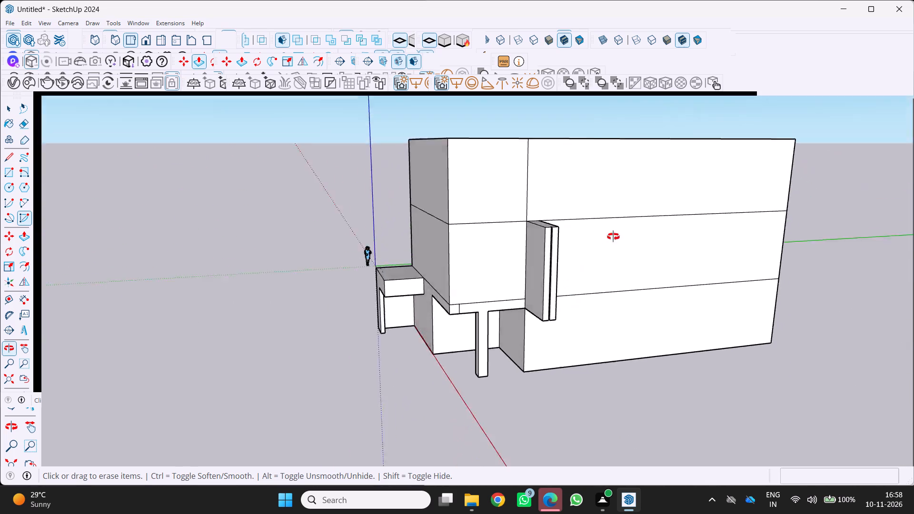
Examine the grooved side fin close up and the building's front with its porch canopy and column.
middle_click_drag(613, 237, 669, 185)
scroll(567, 297, "up", 4)
middle_click_drag(607, 293, 477, 346)
scroll(461, 280, "up", 2)
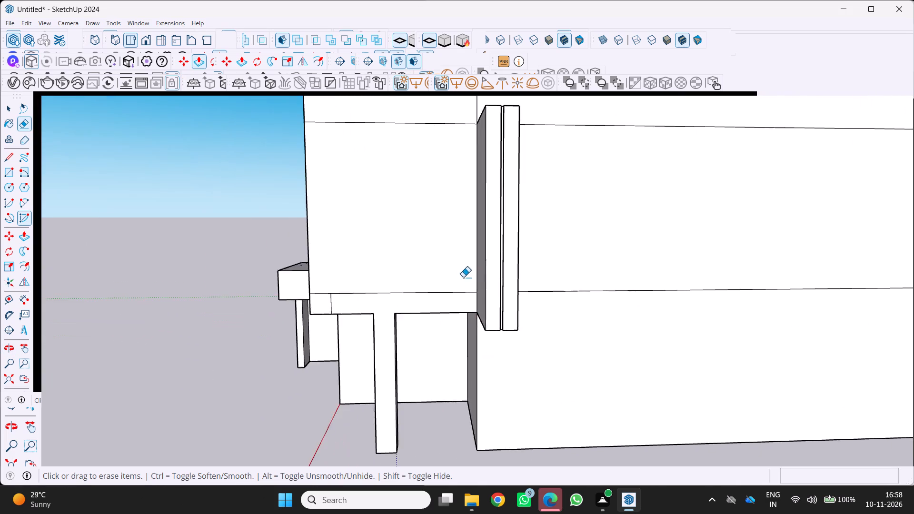
scroll(463, 277, "up", 9)
middle_click_drag(487, 274, 514, 326)
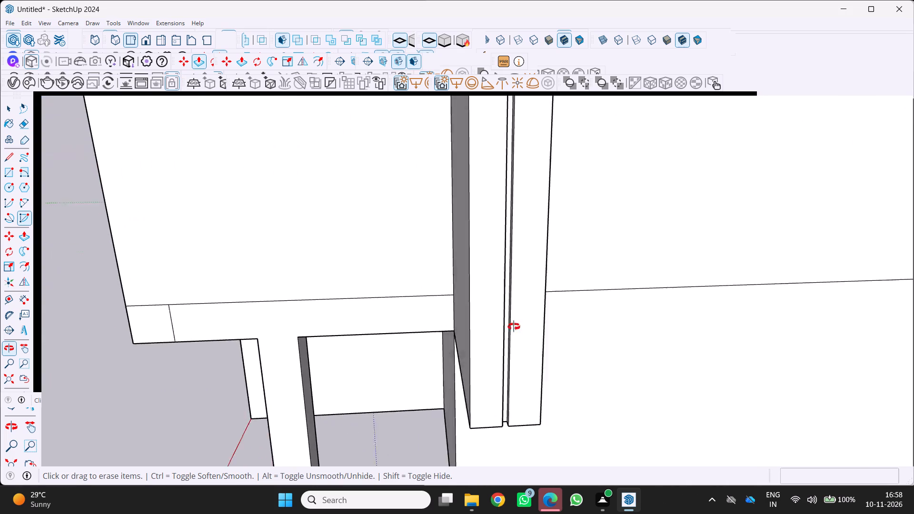
middle_click_drag(514, 326, 533, 327)
scroll(532, 309, "down", 14)
middle_click_drag(524, 303, 880, 390)
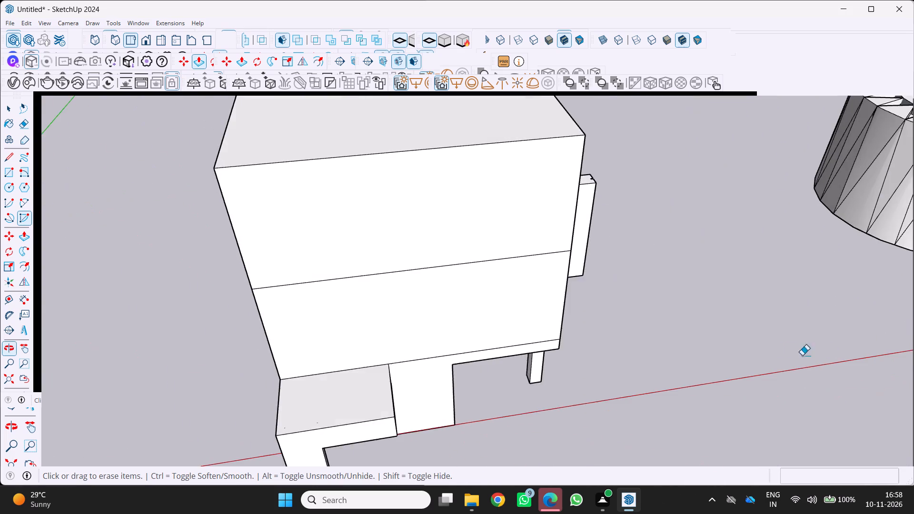
scroll(778, 355, "down", 6)
middle_click_drag(705, 368, 621, 254)
scroll(633, 387, "up", 4)
middle_click_drag(633, 386, 608, 366)
middle_click_drag(578, 354, 535, 376)
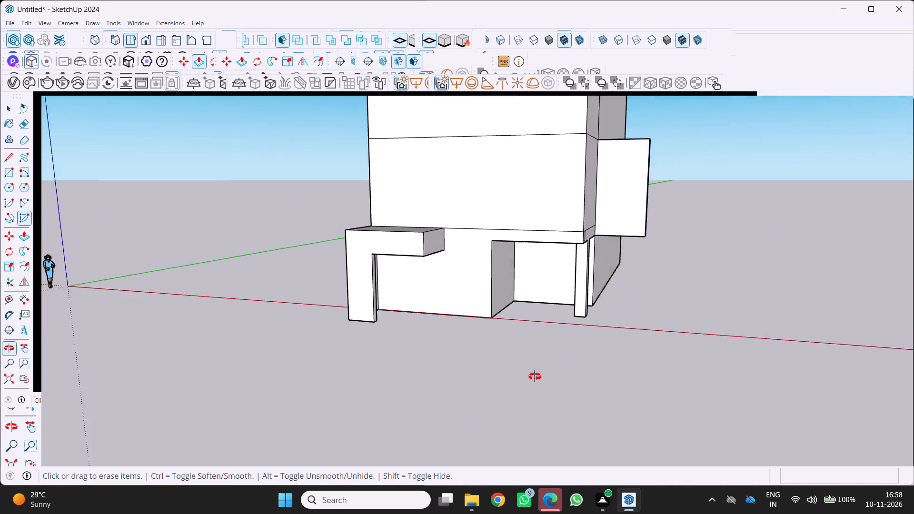
middle_click_drag(535, 376, 518, 388)
middle_click_drag(583, 335, 477, 388)
Examine the whole building massing together with the faceted cylinder and stepped ring standing beside it.
scroll(526, 346, "down", 7)
middle_click_drag(528, 356, 705, 354)
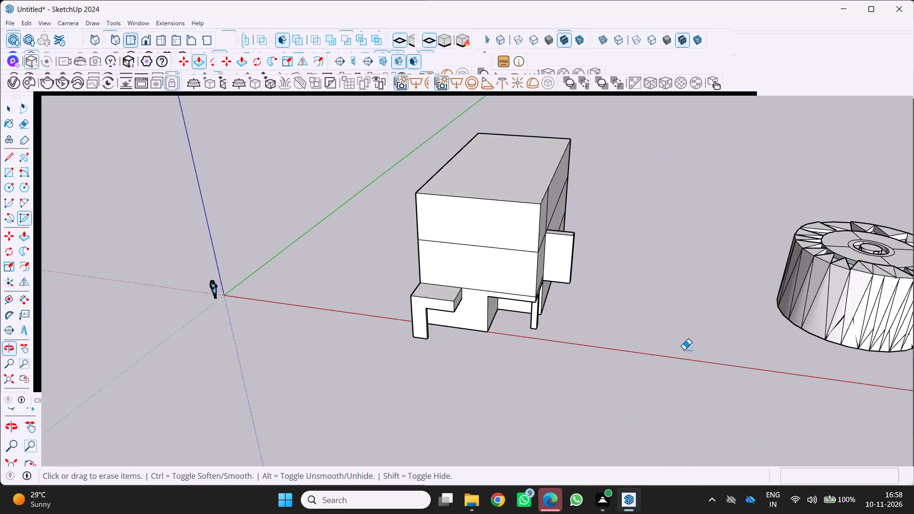
scroll(569, 377, "down", 9)
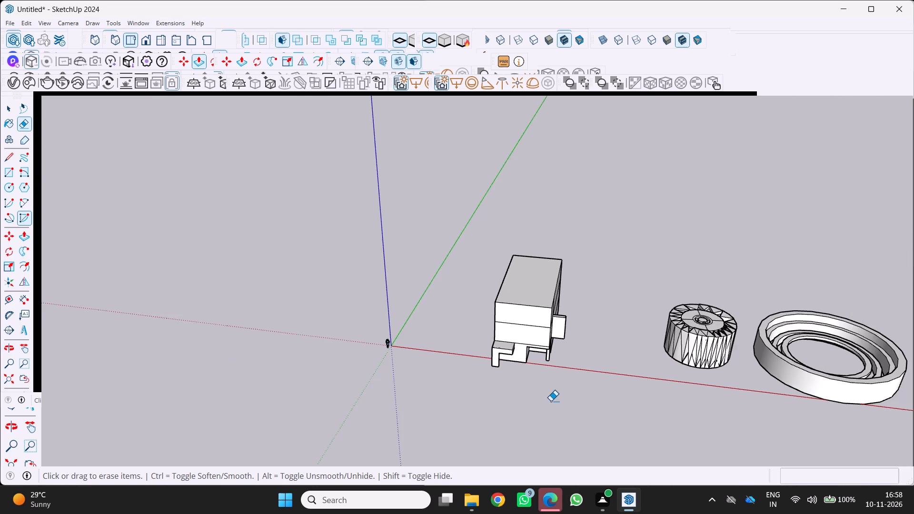
middle_click_drag(551, 401, 418, 344)
scroll(497, 385, "up", 4)
middle_click_drag(501, 388, 422, 352)
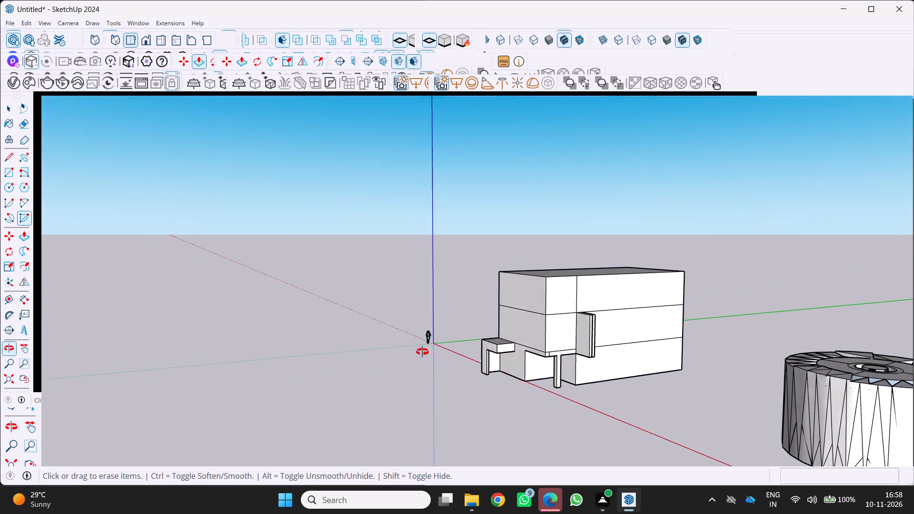
middle_click_drag(422, 352, 420, 352)
scroll(513, 421, "down", 2)
middle_click_drag(509, 423, 471, 415)
scroll(536, 377, "up", 7)
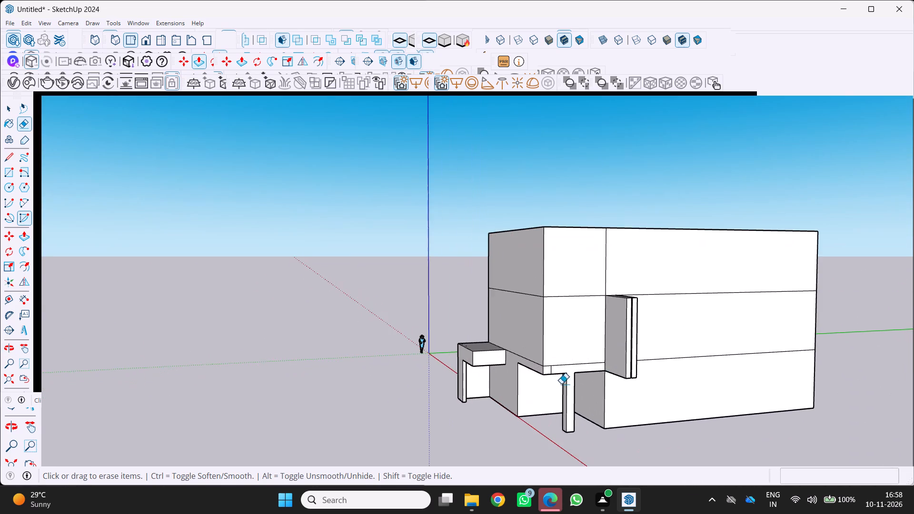
scroll(561, 384, "up", 3)
middle_click_drag(539, 384, 479, 391)
scroll(479, 391, "up", 1)
scroll(549, 372, "down", 11)
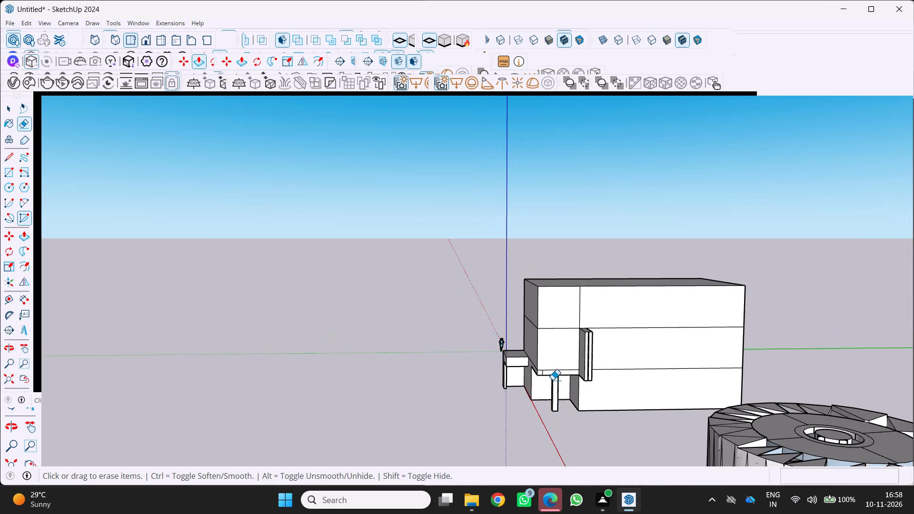
scroll(598, 422, "down", 3)
middle_click_drag(612, 430, 825, 405)
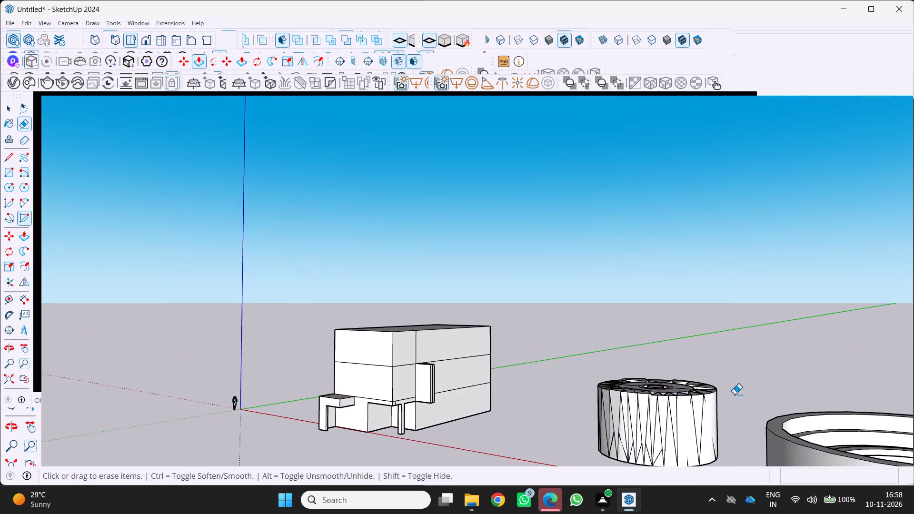
scroll(729, 394, "down", 5)
middle_click_drag(721, 395, 716, 434)
scroll(678, 430, "up", 4)
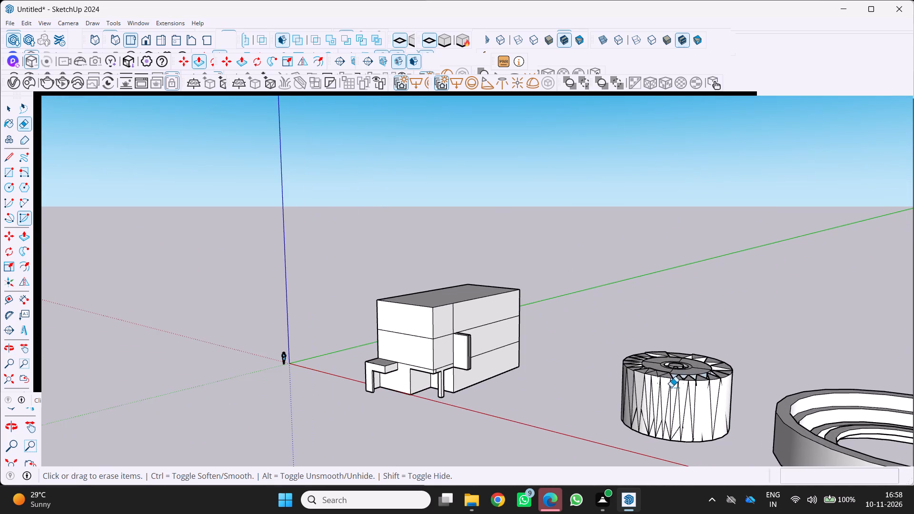
Erase the inner disc and part of the toothed top rim of the faceted cylinder beside the building.
middle_click_drag(671, 386, 661, 427)
scroll(657, 392, "up", 6)
middle_click_drag(664, 379, 665, 385)
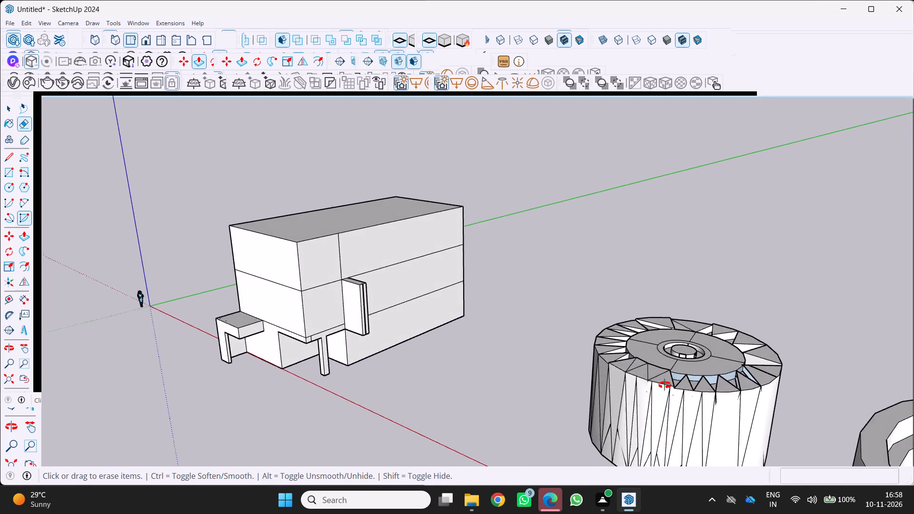
middle_click_drag(665, 385, 650, 417)
left_click_drag(644, 403, 650, 397)
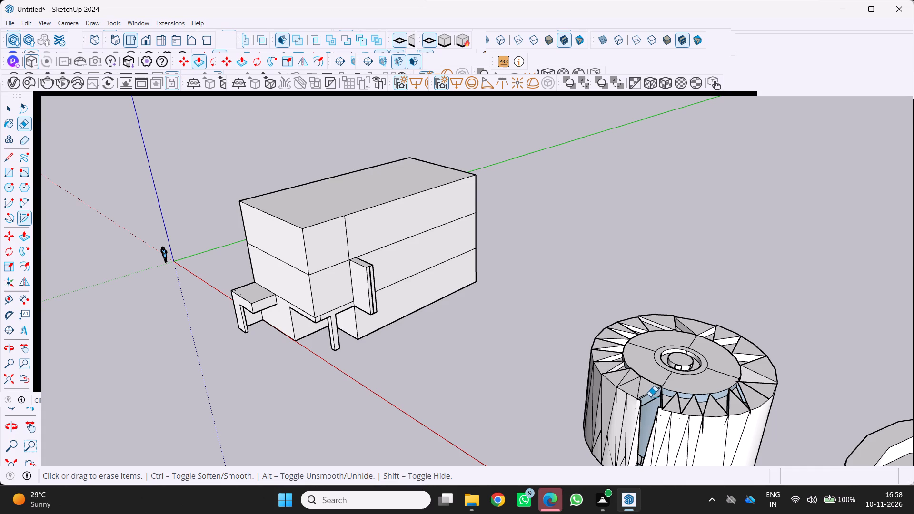
left_click_drag(639, 403, 684, 367)
left_click_drag(638, 389, 808, 316)
left_click_drag(646, 373, 878, 284)
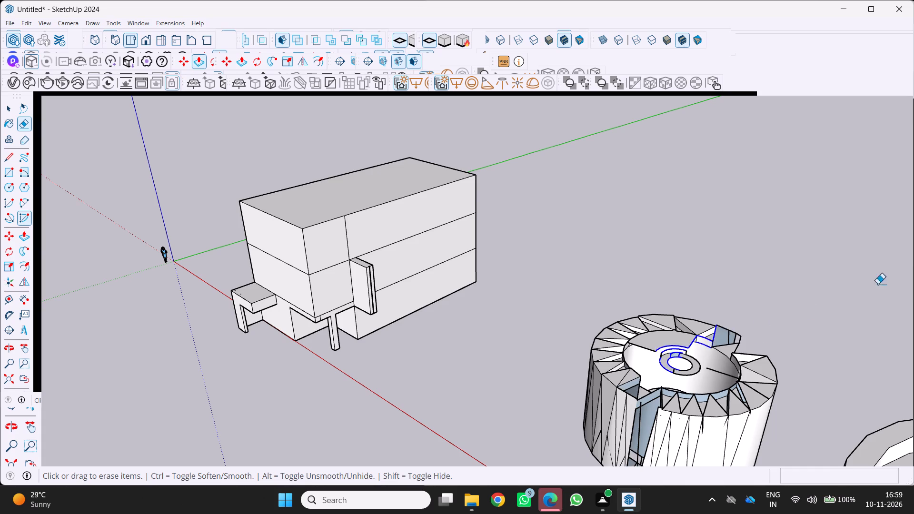
left_click_drag(878, 284, 875, 288)
left_click_drag(657, 374, 856, 315)
left_click_drag(626, 403, 727, 365)
left_click_drag(602, 403, 695, 325)
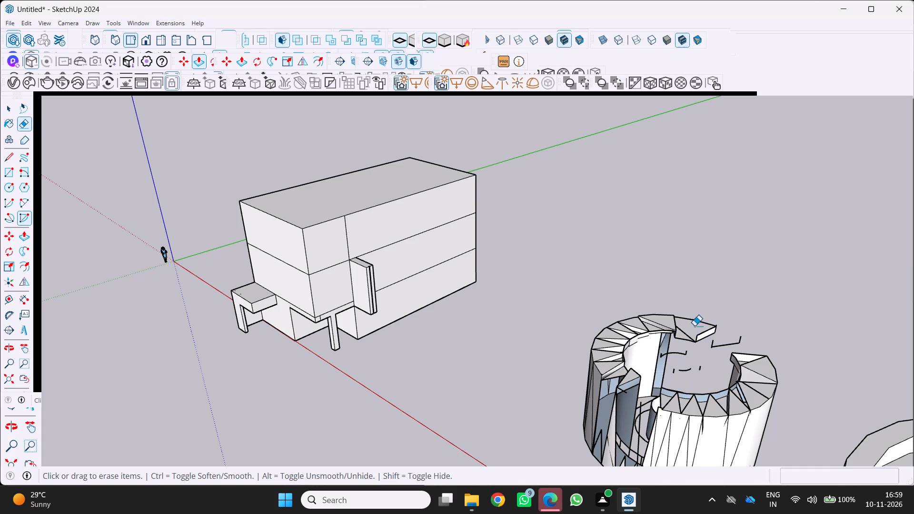
Erase the cylinder's remaining rim and wall on its rear side and the side nearest the building.
left_click_drag(610, 376, 683, 323)
left_click_drag(596, 383, 721, 301)
left_click_drag(558, 395, 695, 321)
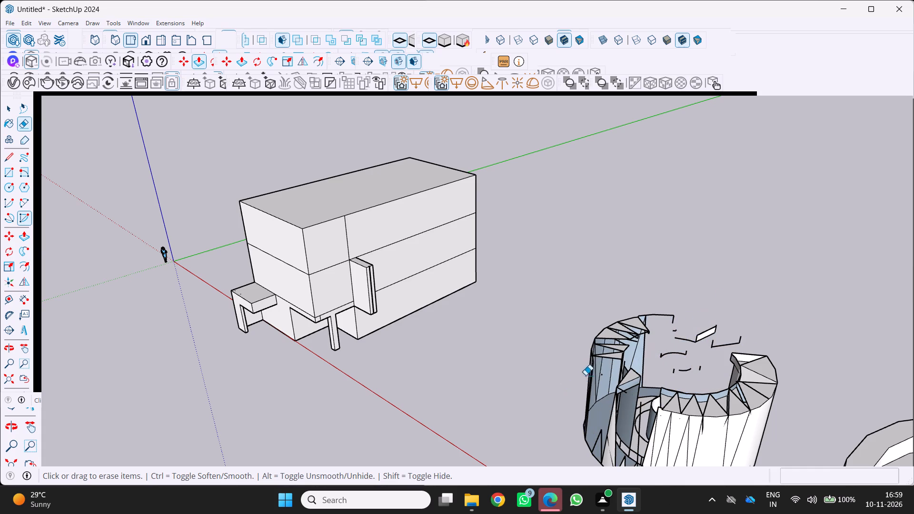
left_click_drag(584, 378, 677, 326)
left_click_drag(593, 380, 656, 319)
left_click_drag(581, 369, 676, 311)
left_click_drag(585, 355, 660, 307)
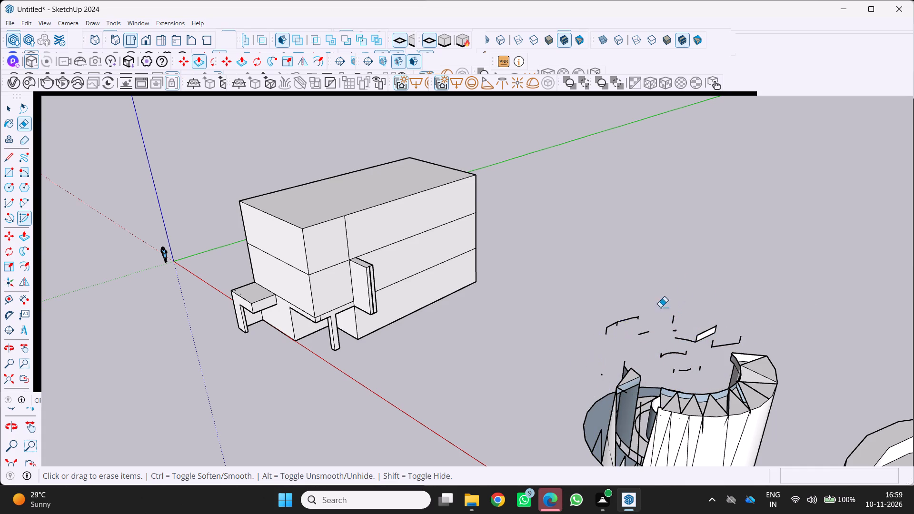
left_click_drag(660, 307, 688, 288)
left_click_drag(641, 316, 695, 289)
left_click_drag(668, 343, 731, 309)
left_click_drag(625, 368, 710, 331)
Erase most of the cylinder's front wall, along with its inner rings and base faces.
scroll(690, 326, "down", 1)
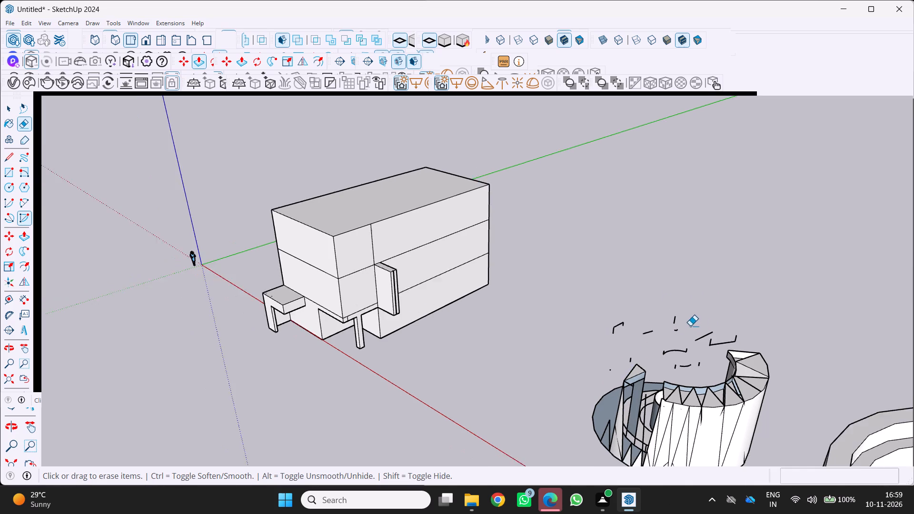
scroll(690, 326, "down", 2)
left_click_drag(685, 411, 733, 371)
left_click_drag(705, 386, 789, 350)
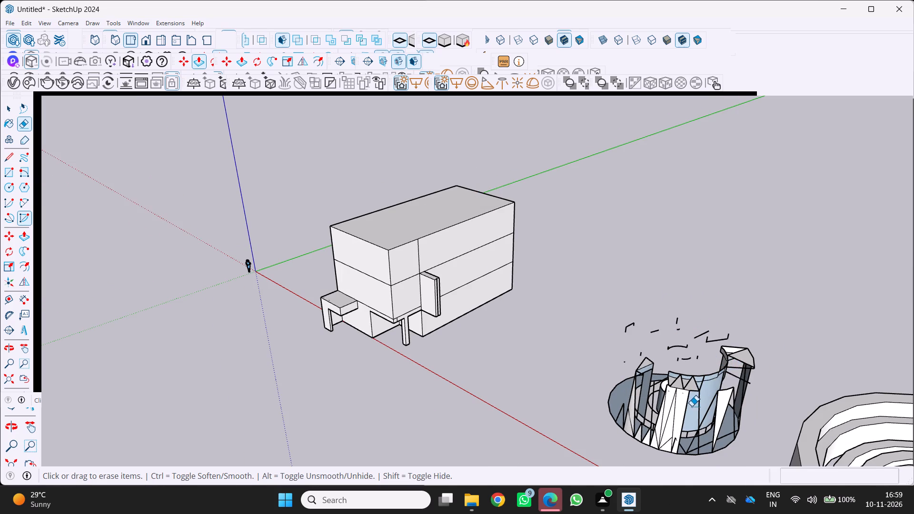
left_click_drag(692, 406, 731, 376)
left_click_drag(680, 416, 722, 382)
left_click_drag(670, 410, 763, 341)
left_click_drag(679, 390, 719, 365)
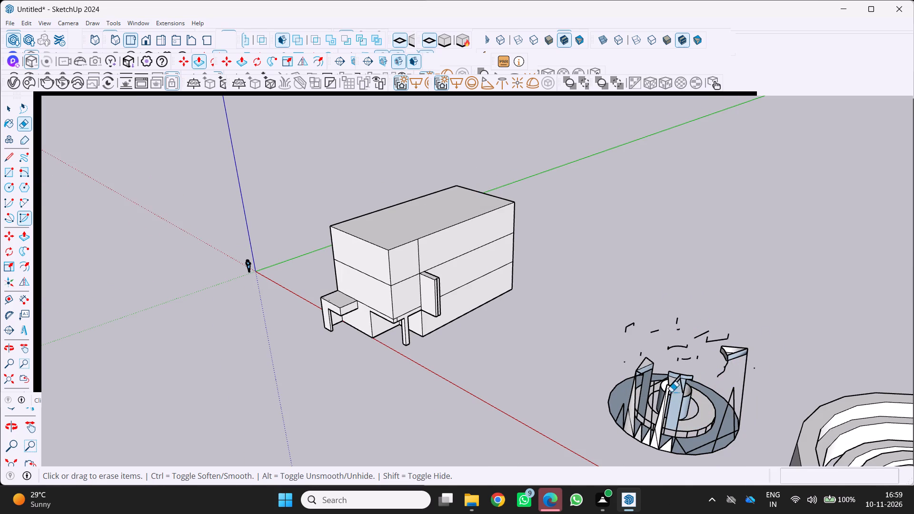
left_click_drag(668, 398, 693, 380)
left_click_drag(646, 410, 702, 383)
left_click_drag(648, 400, 753, 369)
left_click_drag(645, 415, 771, 371)
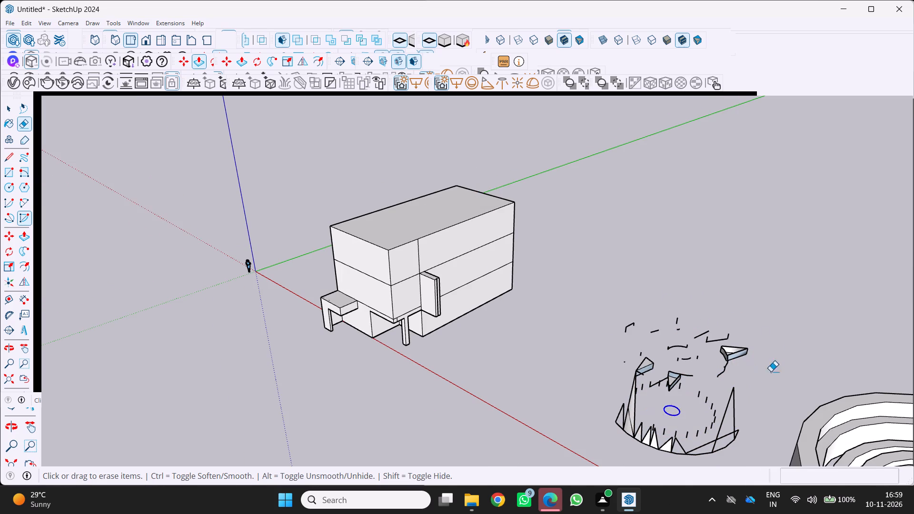
left_click_drag(771, 371, 774, 366)
Erase most of the jagged triangular spikes left along the front edge of the cylinder's base.
scroll(719, 349, "down", 4)
scroll(680, 405, "up", 3)
middle_click_drag(675, 412, 745, 360)
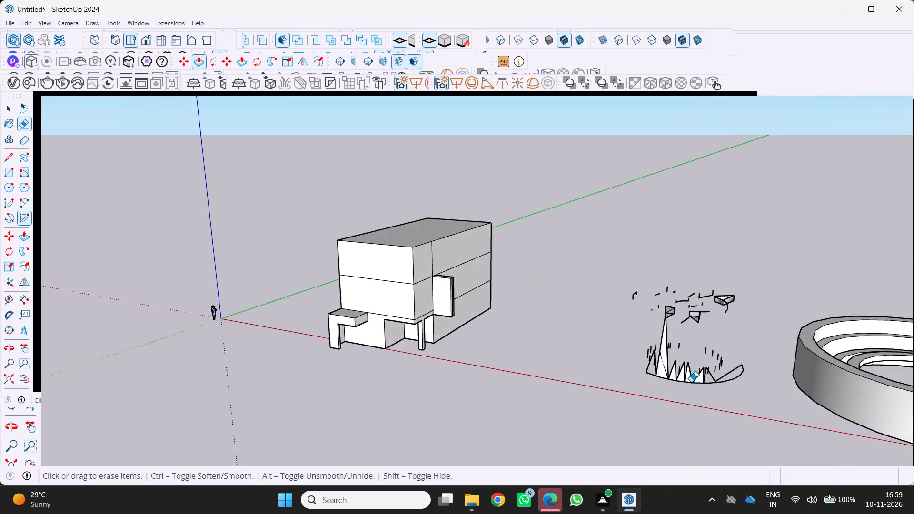
scroll(692, 382, "up", 4)
left_click_drag(680, 379, 742, 358)
left_click_drag(698, 383, 768, 354)
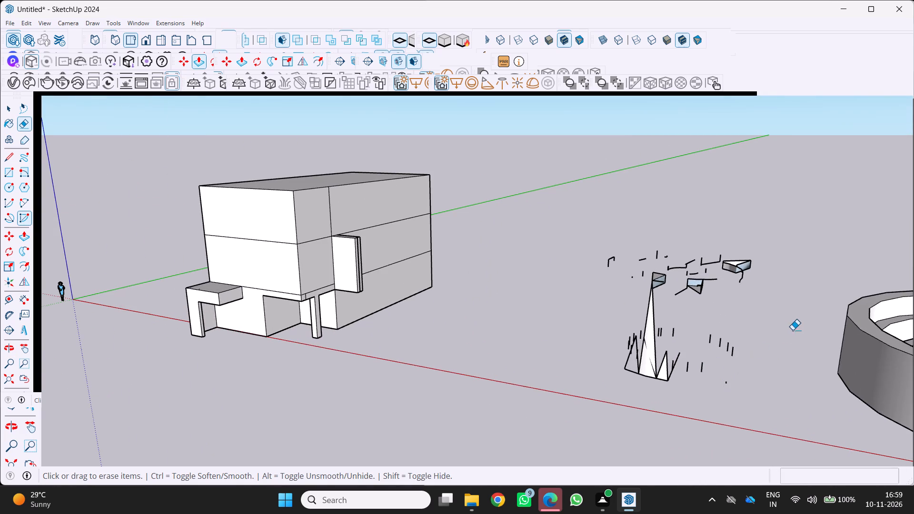
left_click_drag(731, 362, 773, 331)
left_click_drag(641, 365, 694, 341)
left_click_drag(653, 385, 693, 366)
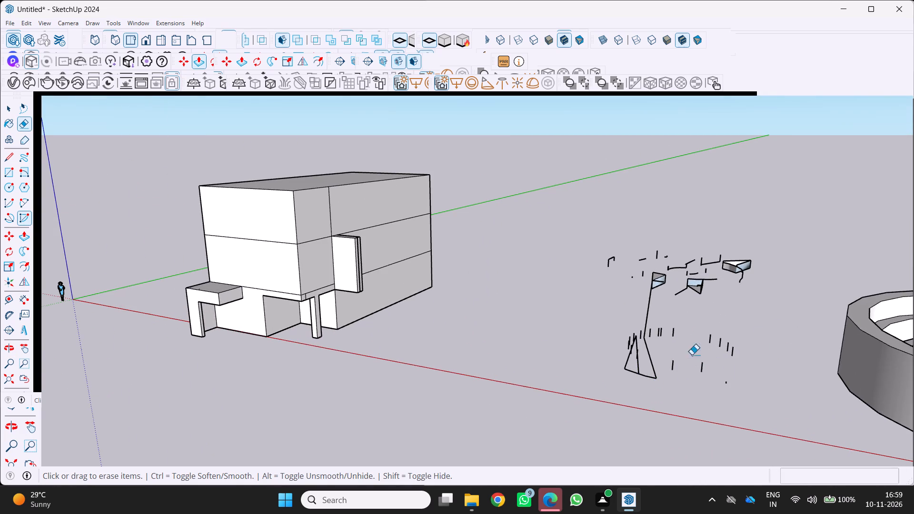
Erase the leftover wedge-shaped piece of the cylinder's rim nearest the stepped ring.
scroll(571, 263, "up", 1)
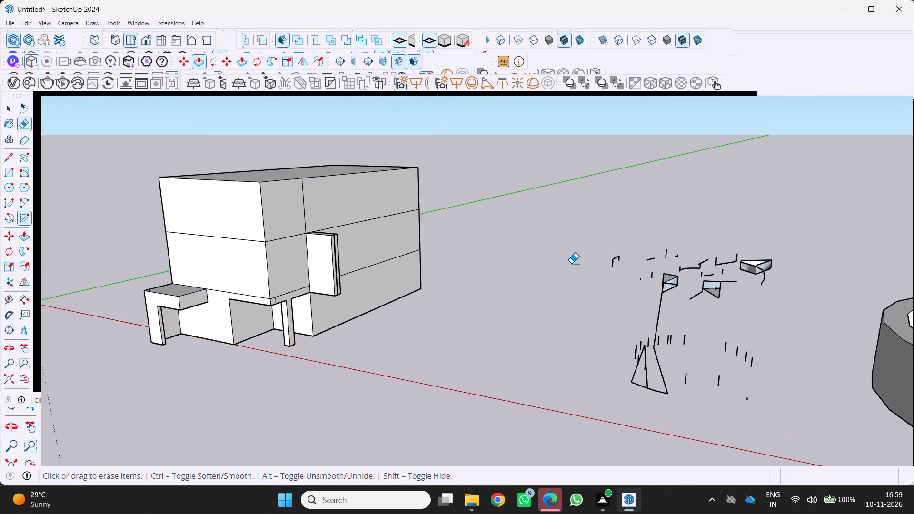
middle_click_drag(572, 263, 543, 292)
scroll(721, 269, "up", 2)
left_click(765, 280)
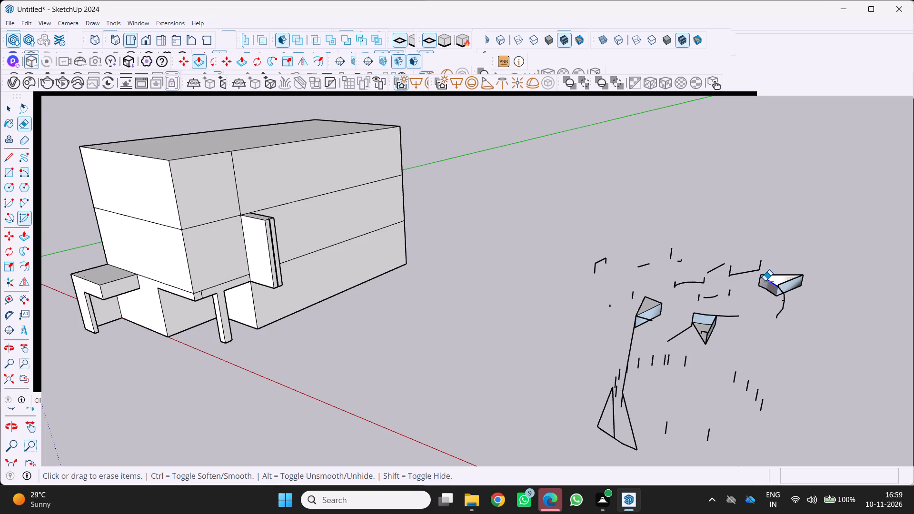
left_click_drag(742, 294, 795, 270)
left_click_drag(765, 292, 795, 280)
left_click_drag(772, 296, 791, 287)
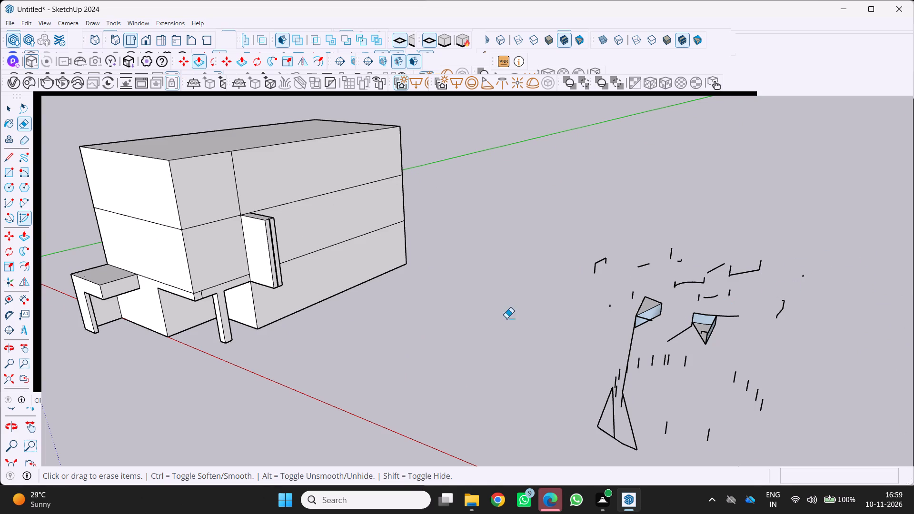
Erase the leftover rim wedge nearest the building and the long slanted edge running down from it.
left_click(641, 306)
left_click(636, 315)
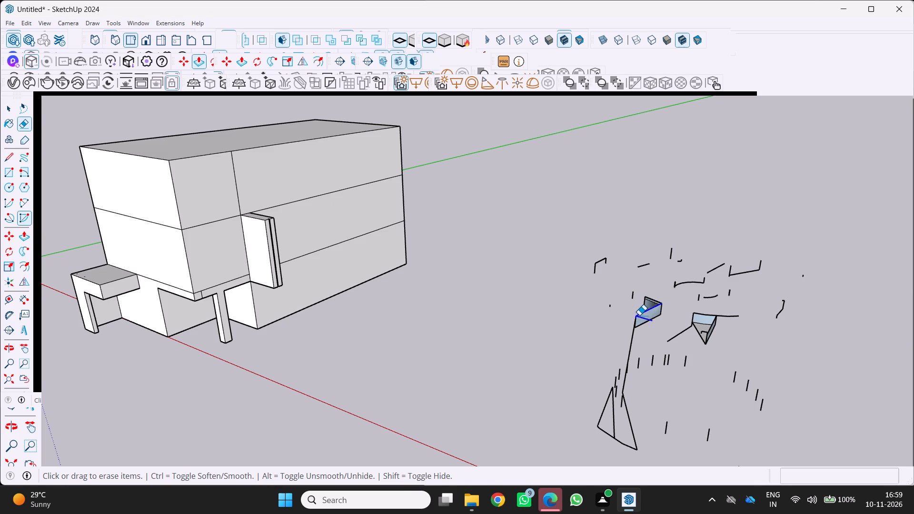
left_click(652, 302)
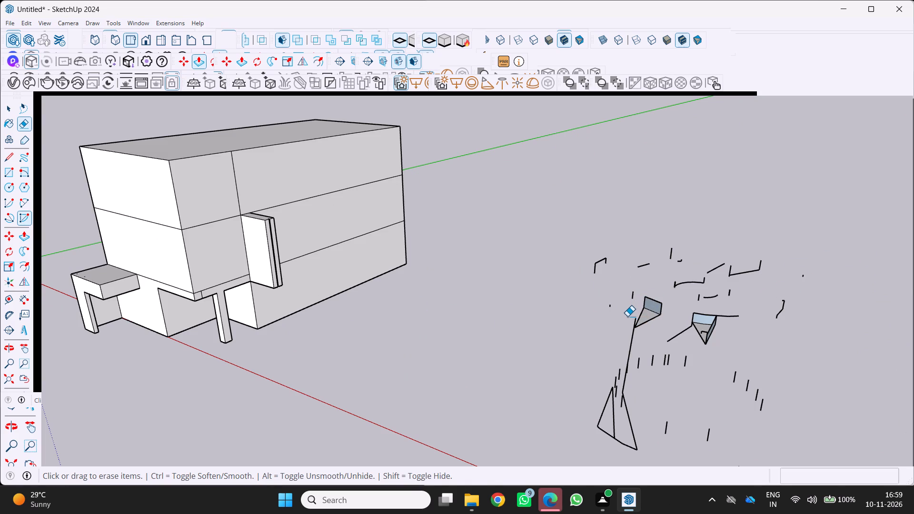
left_click(649, 321)
left_click(638, 317)
left_click_drag(642, 306, 687, 284)
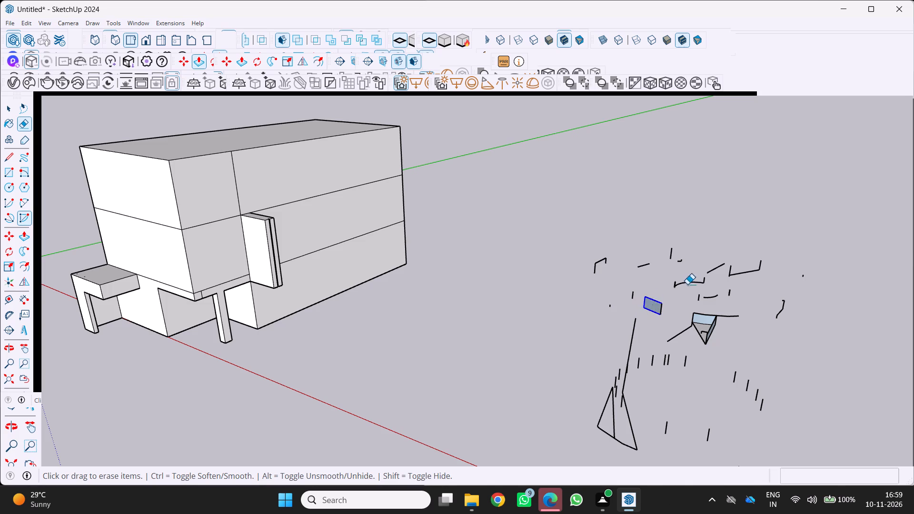
left_click_drag(687, 284, 689, 284)
left_click_drag(627, 334, 663, 323)
Delete all the stray edges and small leftover faces of the erased cylinder between the building and the stepped ring.
scroll(620, 306, "down", 4)
middle_click_drag(618, 302, 729, 270)
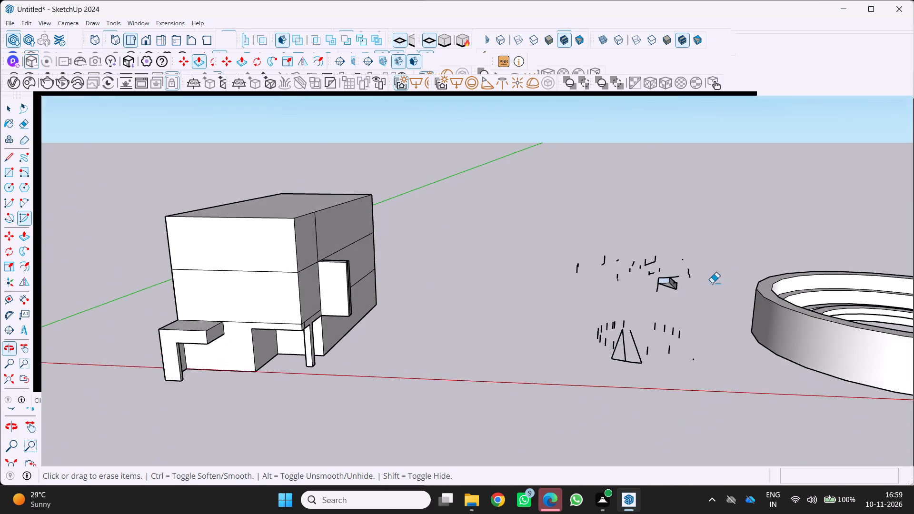
scroll(666, 336, "up", 5)
scroll(590, 342, "down", 3)
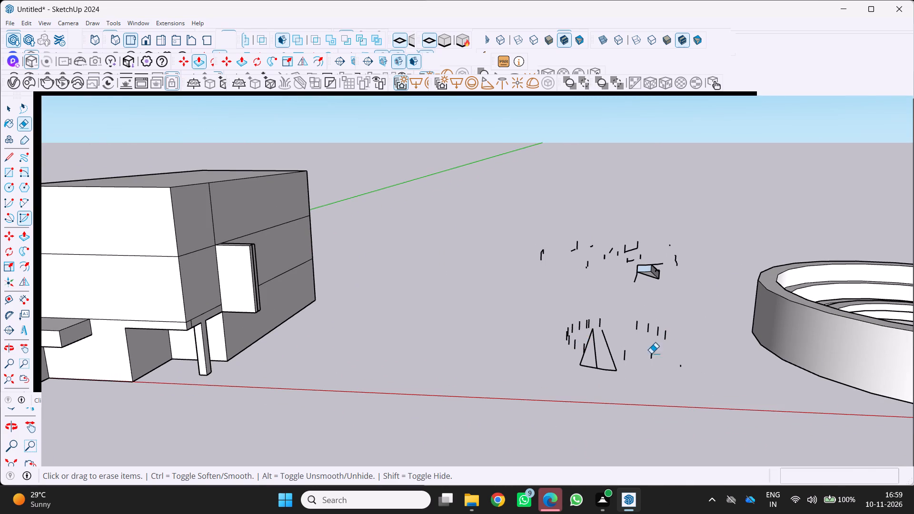
scroll(721, 367, "down", 4)
scroll(602, 318, "up", 1)
middle_click_drag(602, 318, 553, 367)
scroll(553, 367, "down", 1)
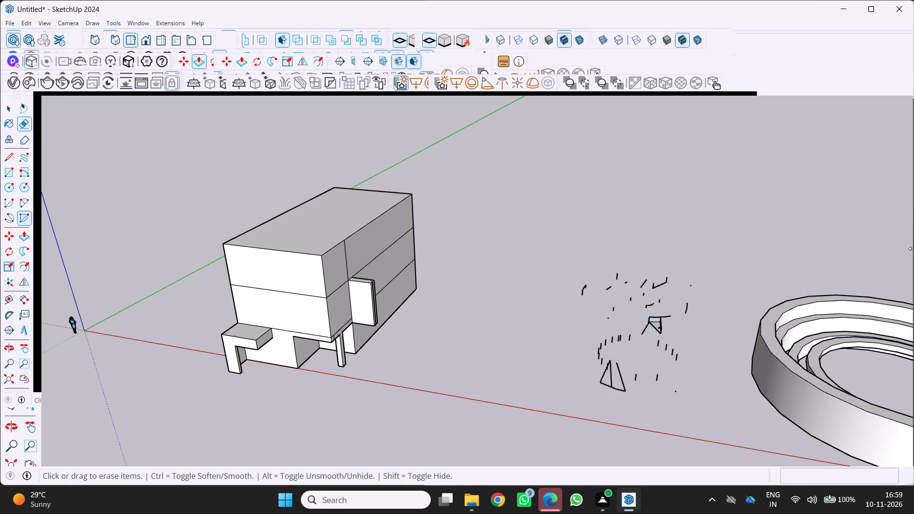
scroll(562, 316, "up", 1)
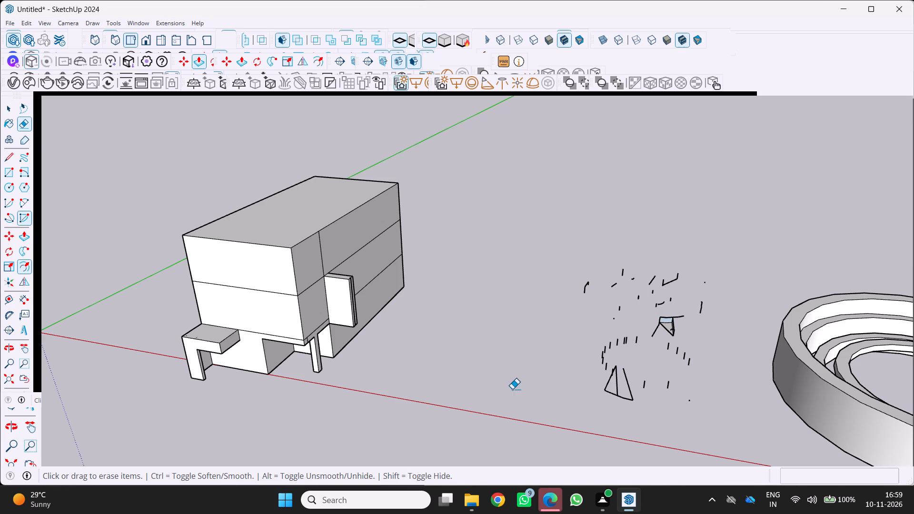
key("space")
left_click_drag(561, 246, 596, 299)
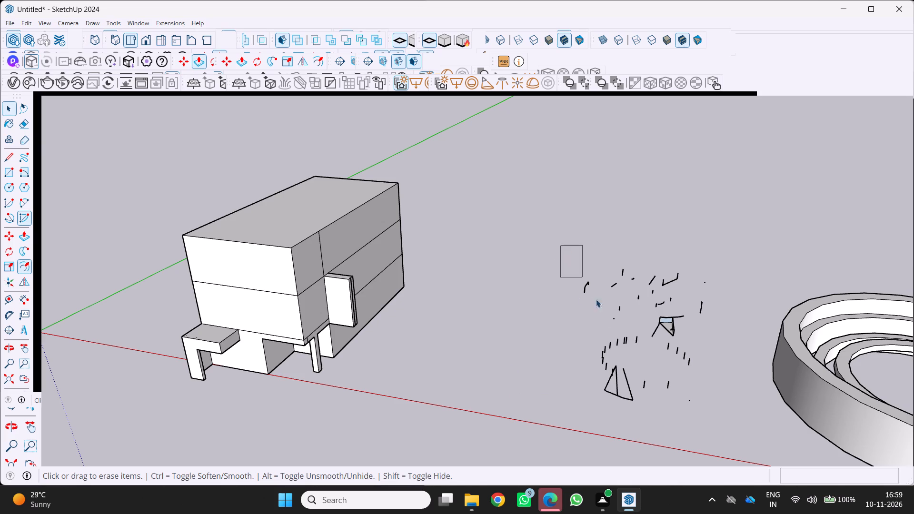
left_click_drag(596, 299, 715, 410)
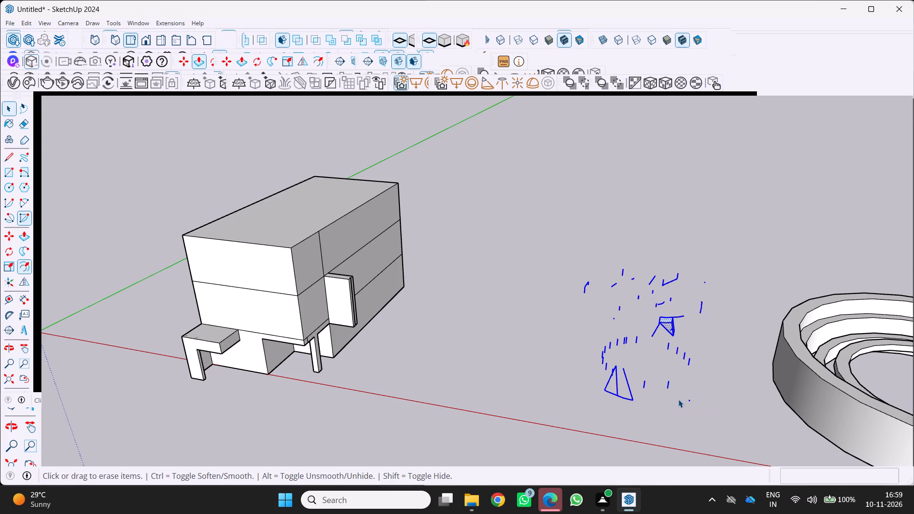
key("Delete")
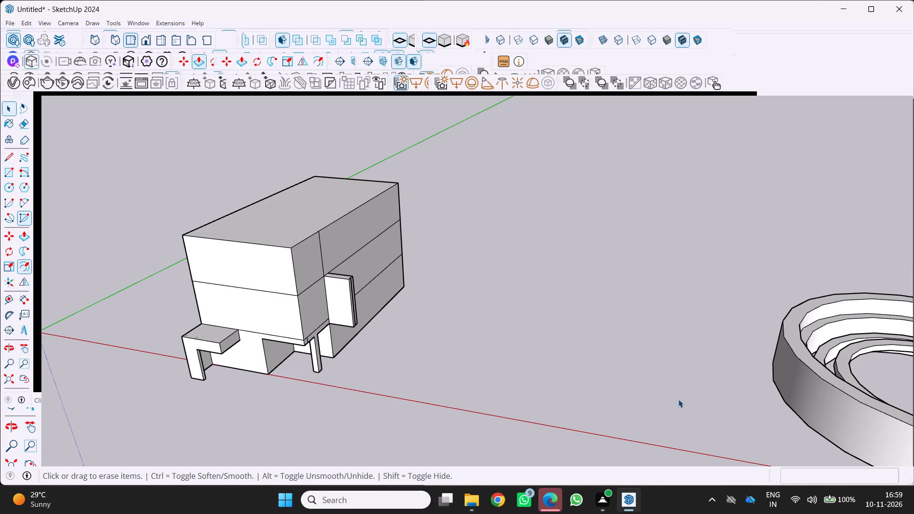
Delete the stepped ring's walls, rim and inner tiers beside the building.
scroll(585, 343, "down", 5)
middle_click_drag(652, 371, 634, 309)
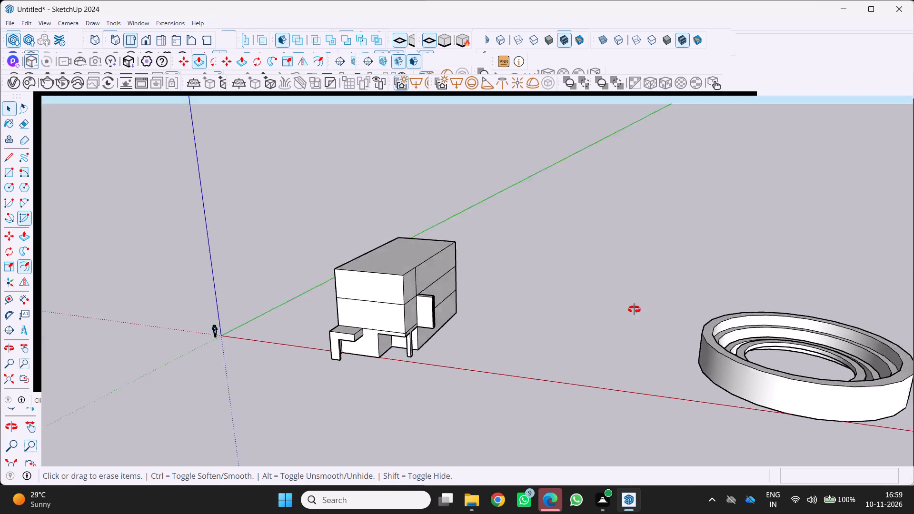
middle_click_drag(634, 309, 618, 285)
scroll(606, 277, "down", 6)
middle_click_drag(596, 280, 597, 347)
scroll(596, 287, "down", 1)
scroll(835, 347, "up", 10)
middle_click_drag(750, 360, 744, 389)
left_click_drag(447, 194, 678, 334)
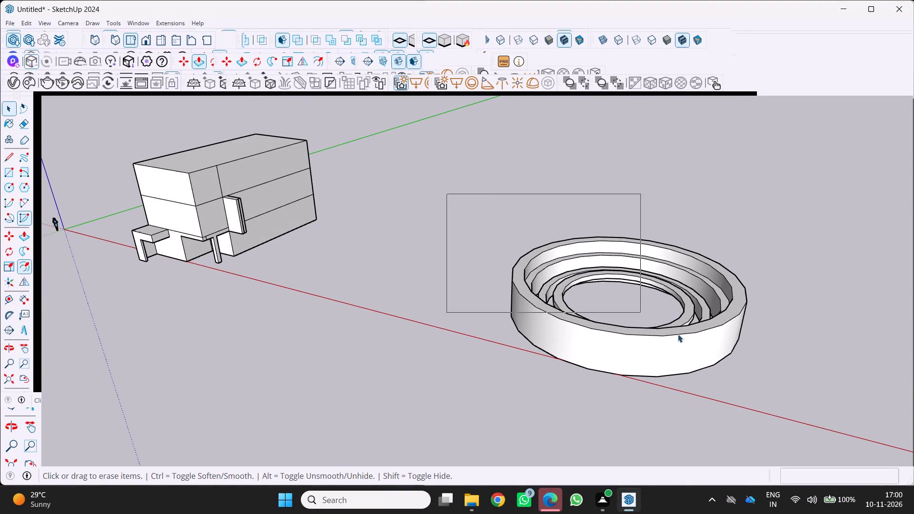
left_click_drag(678, 334, 771, 371)
key("Delete")
key("Delete")
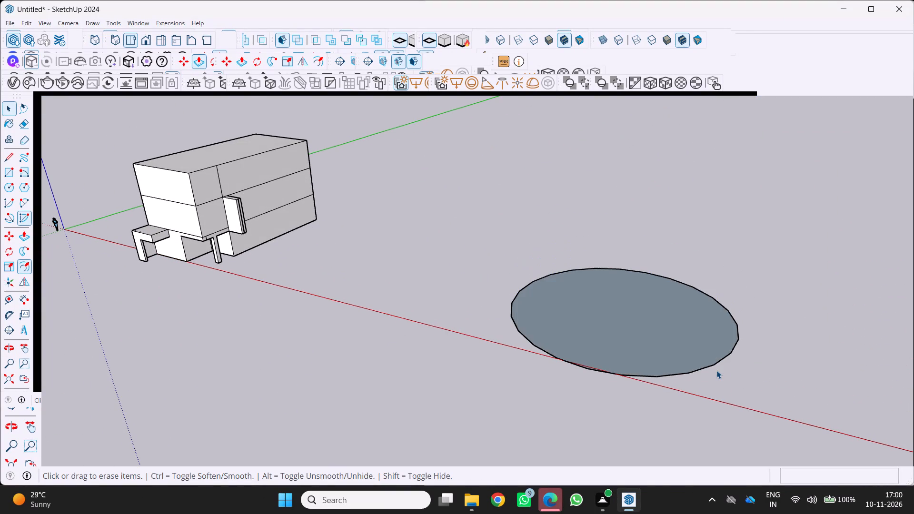
Delete the flat circular face left at the base of the stepped ring.
left_click_drag(440, 274, 565, 296)
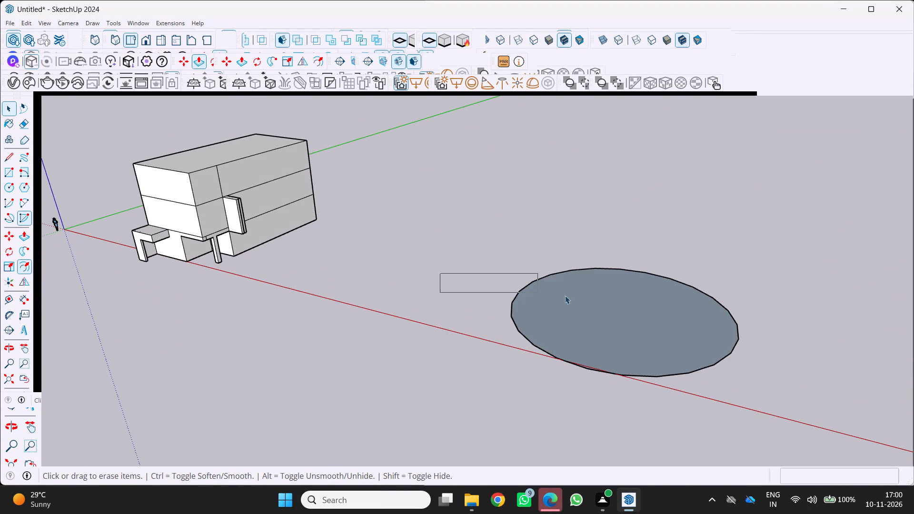
left_click_drag(565, 296, 748, 370)
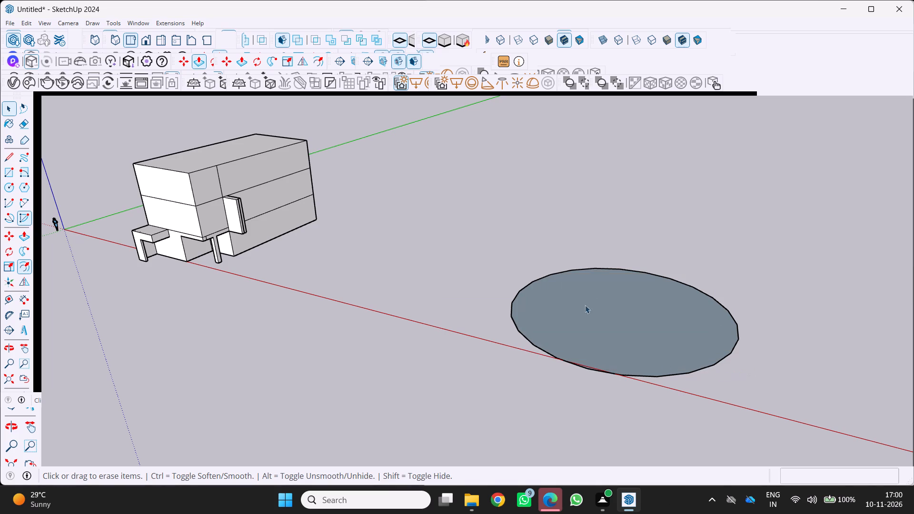
left_click_drag(460, 231, 736, 374)
middle_click_drag(720, 372, 560, 314)
scroll(550, 306, "down", 4)
middle_click_drag(569, 319, 452, 301)
scroll(429, 328, "up", 3)
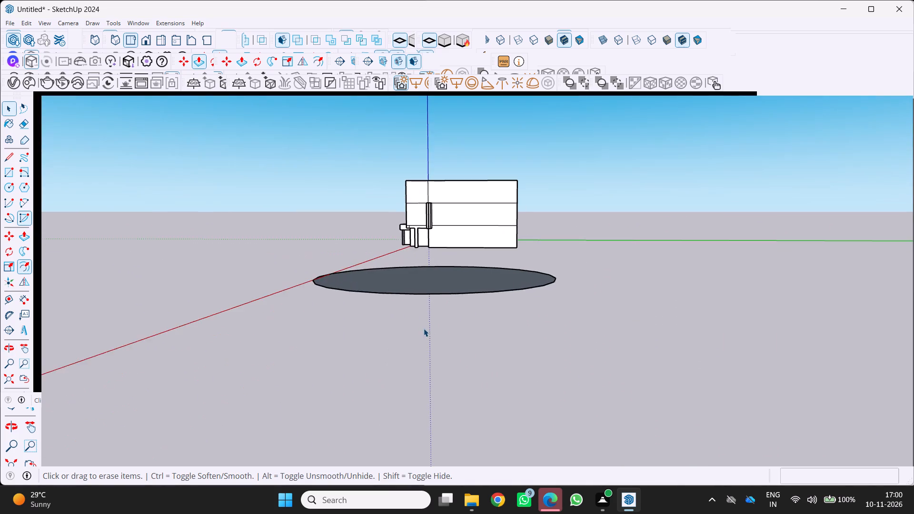
scroll(424, 328, "up", 2)
middle_click_drag(420, 329, 375, 369)
left_click_drag(352, 363, 580, 236)
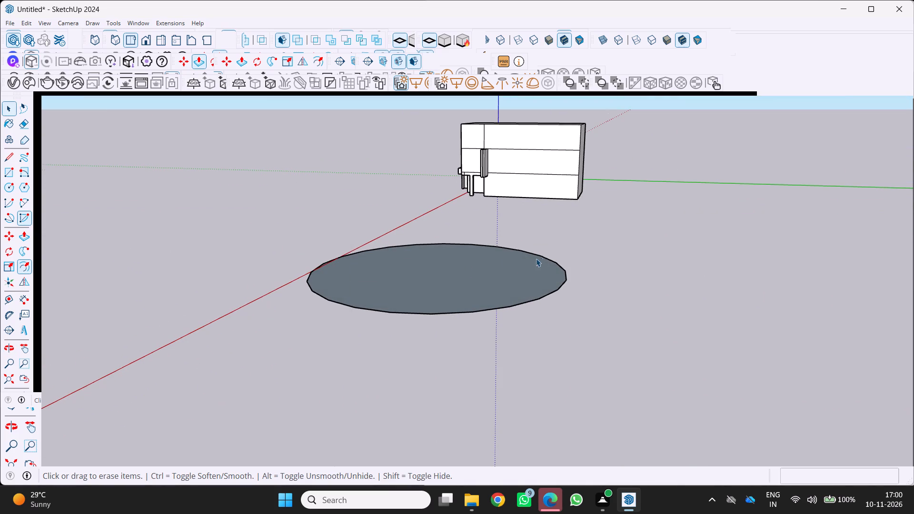
middle_click_drag(530, 271, 394, 377)
scroll(398, 374, "up", 1)
scroll(397, 334, "down", 7)
scroll(149, 432, "up", 2)
left_click_drag(276, 348, 283, 349)
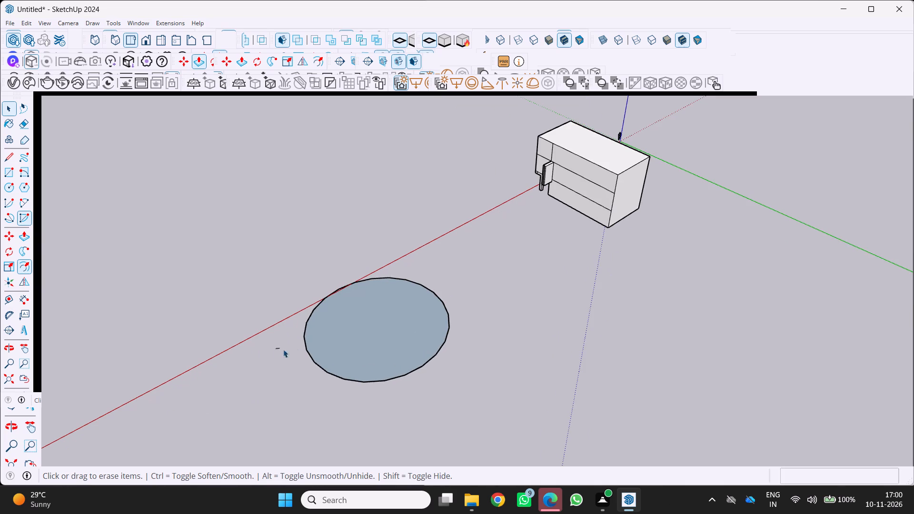
left_click_drag(283, 349, 443, 340)
left_click_drag(430, 355, 383, 353)
key("Delete")
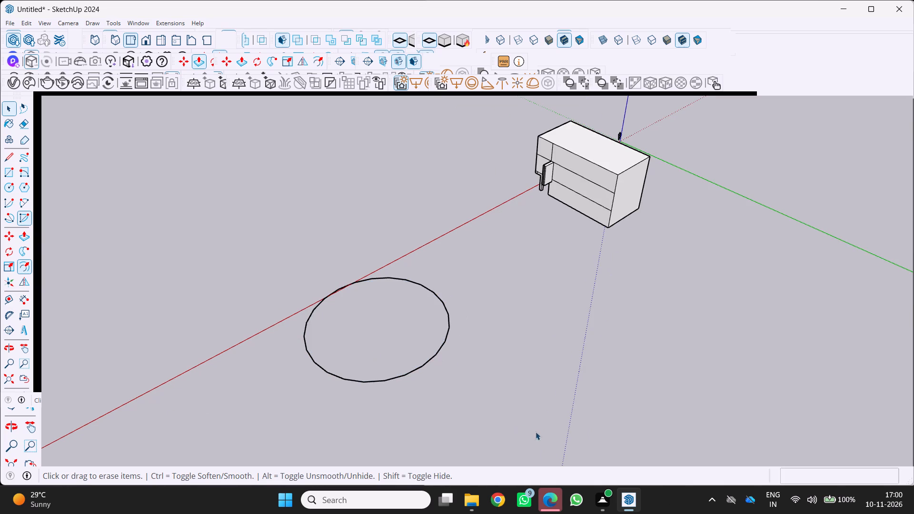
Delete the remaining circle outline on the ground near the red axis.
scroll(322, 407, "down", 1)
middle_click_drag(323, 407, 271, 401)
scroll(270, 357, "up", 2)
left_click(303, 345)
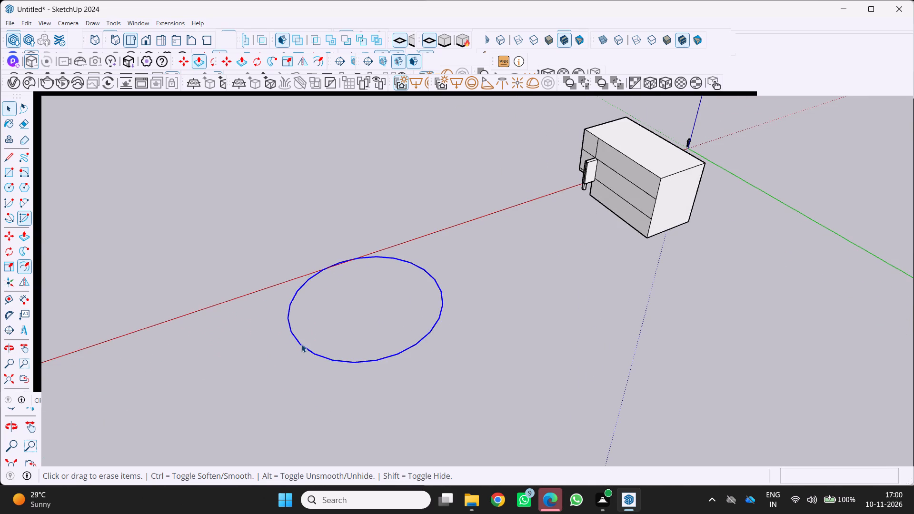
key("End")
key("End")
key("Delete")
Examine the whole three-storey building massing from the front, the sides and above.
scroll(306, 364, "down", 3)
middle_click_drag(305, 376, 611, 390)
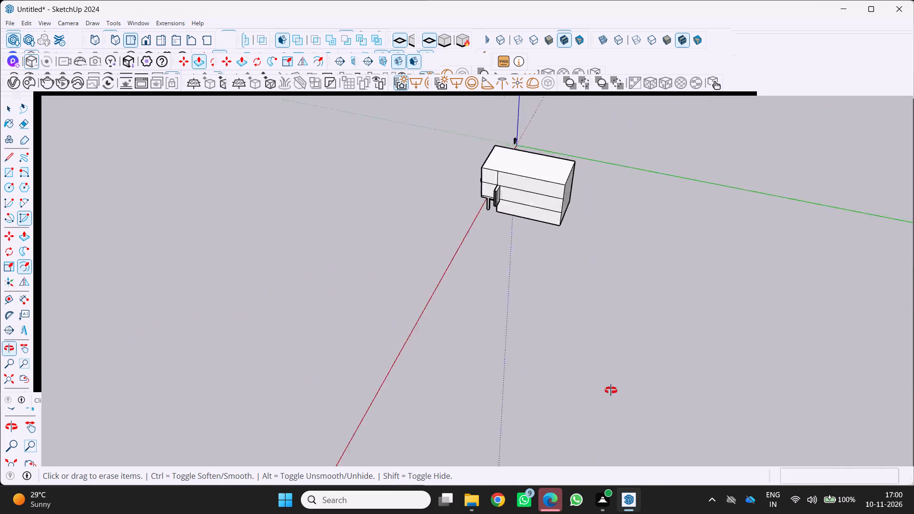
middle_click_drag(611, 390, 683, 379)
middle_click_drag(213, 260, 592, 285)
scroll(585, 287, "down", 6)
scroll(510, 333, "up", 4)
middle_click_drag(428, 333, 153, 333)
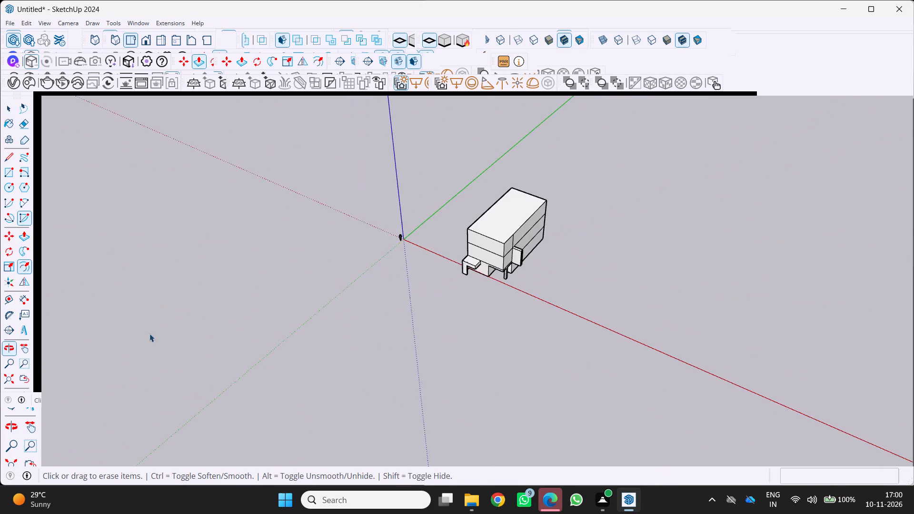
scroll(311, 328, "down", 3)
middle_click_drag(312, 340, 465, 237)
scroll(464, 239, "up", 1)
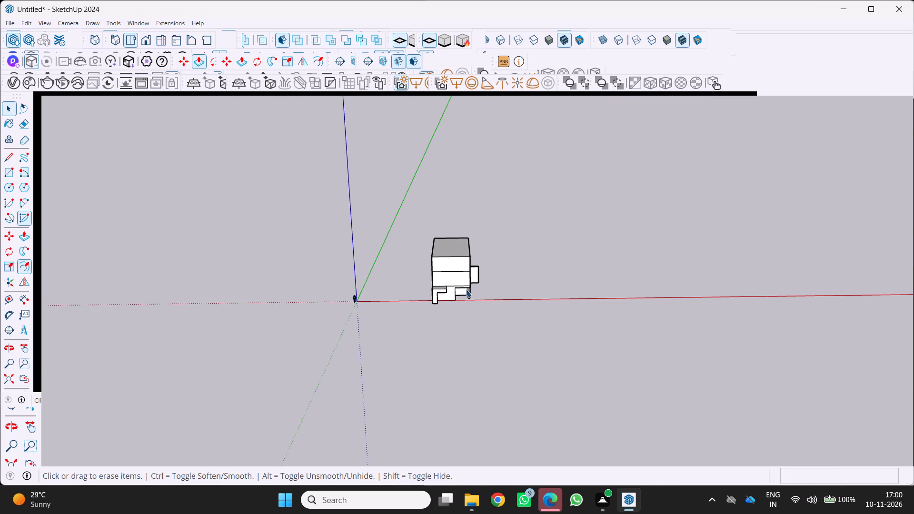
middle_click_drag(463, 295, 387, 298)
scroll(459, 287, "up", 3)
middle_click_drag(460, 281, 370, 313)
scroll(539, 270, "up", 3)
middle_click_drag(528, 271, 401, 323)
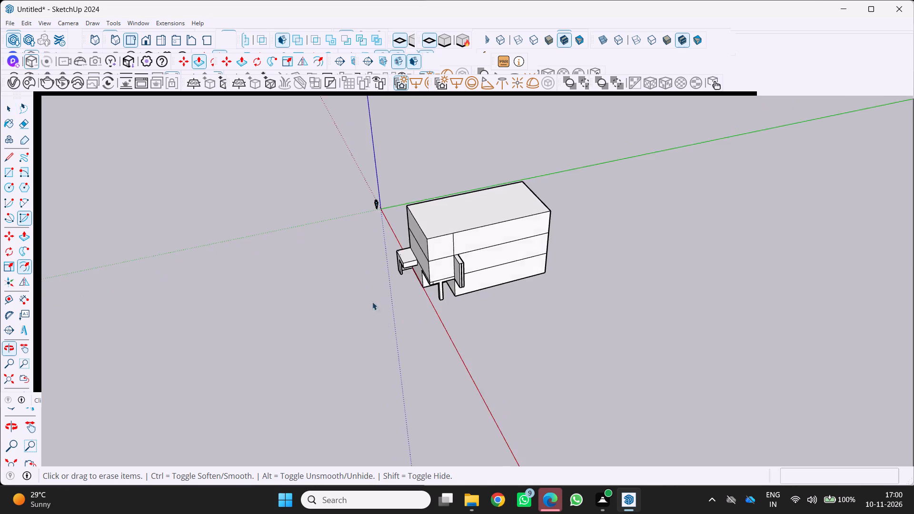
scroll(374, 296, "down", 4)
middle_click_drag(386, 298, 521, 259)
scroll(310, 345, "up", 2)
middle_click_drag(310, 345, 533, 291)
scroll(417, 344, "down", 2)
middle_click_drag(413, 347, 333, 317)
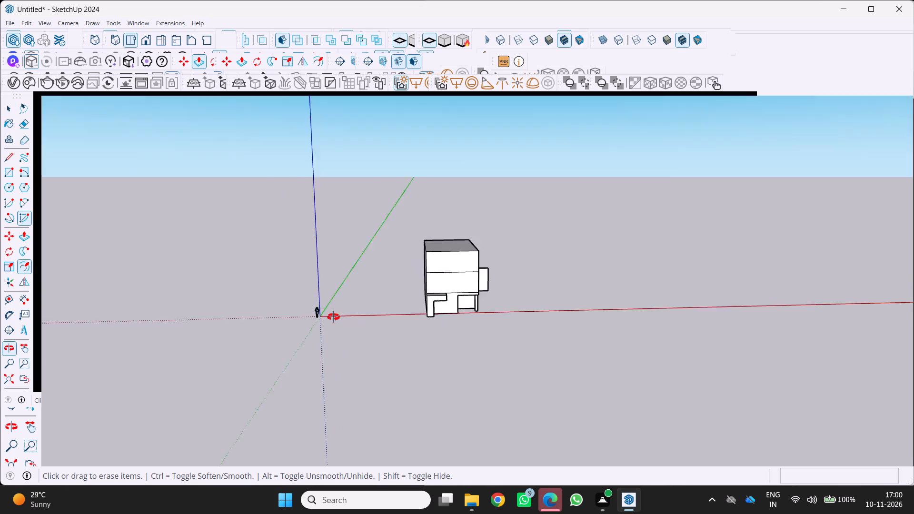
middle_click_drag(333, 317, 314, 316)
scroll(477, 333, "up", 3)
middle_click_drag(470, 333, 367, 369)
scroll(369, 358, "down", 2)
middle_click_drag(367, 364, 281, 349)
middle_click_drag(377, 285, 350, 311)
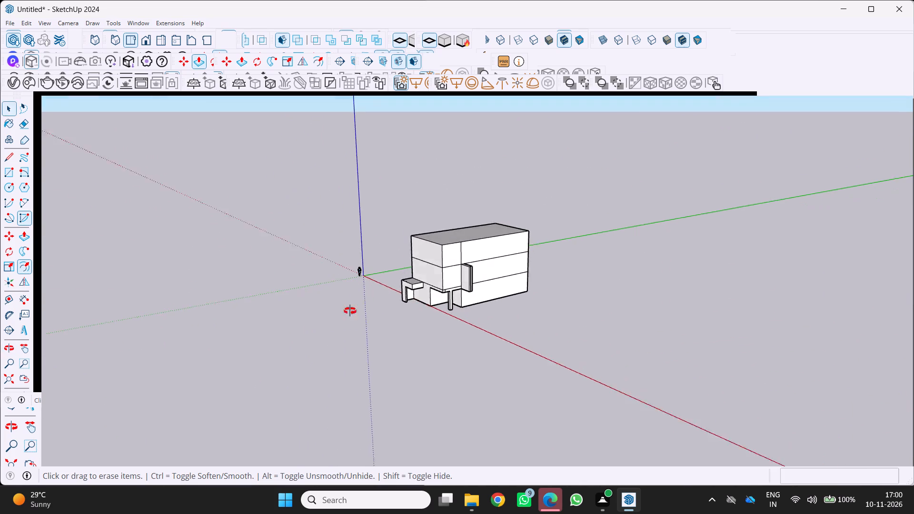
middle_click_drag(350, 311, 318, 331)
scroll(437, 280, "up", 4)
middle_click_drag(455, 271, 339, 304)
scroll(447, 277, "up", 4)
middle_click_drag(447, 278, 483, 254)
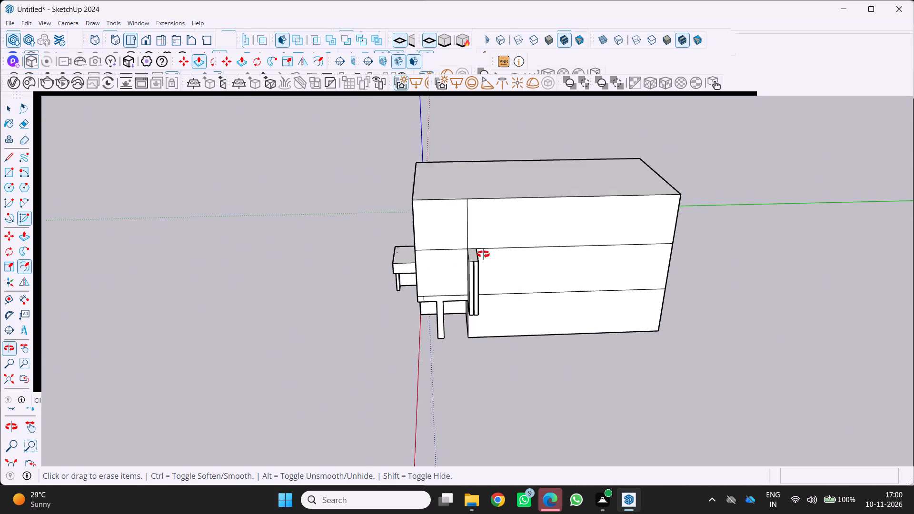
middle_click_drag(483, 254, 498, 237)
scroll(491, 254, "down", 5)
scroll(457, 297, "up", 1)
middle_click_drag(457, 297, 343, 311)
scroll(418, 271, "up", 2)
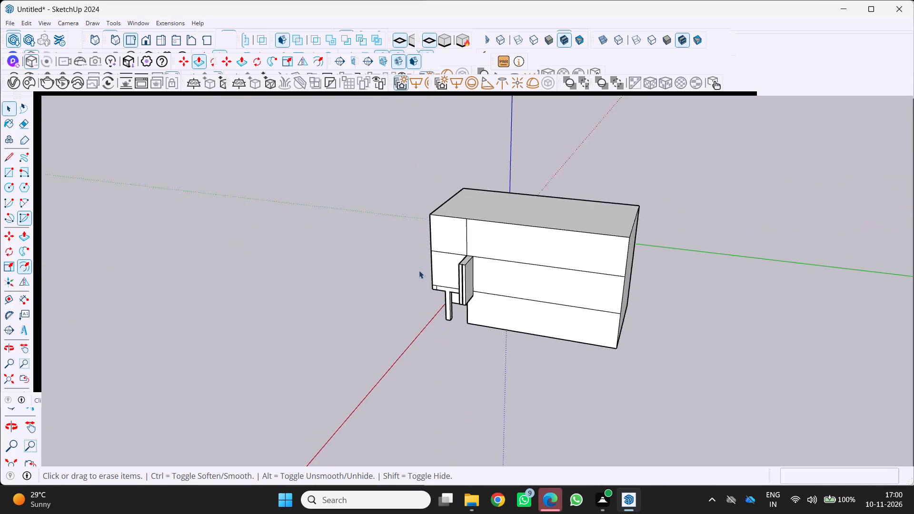
Examine the grooved side-wall fin, the overhang with its post and the projecting front canopy from close up and several angles.
scroll(419, 270, "up", 2)
middle_click_drag(443, 274, 518, 292)
scroll(490, 288, "up", 10)
middle_click_drag(505, 317, 479, 313)
scroll(505, 317, "up", 2)
scroll(433, 327, "up", 2)
middle_click_drag(432, 327, 499, 401)
scroll(499, 401, "down", 9)
scroll(496, 376, "up", 1)
middle_click_drag(504, 375, 601, 338)
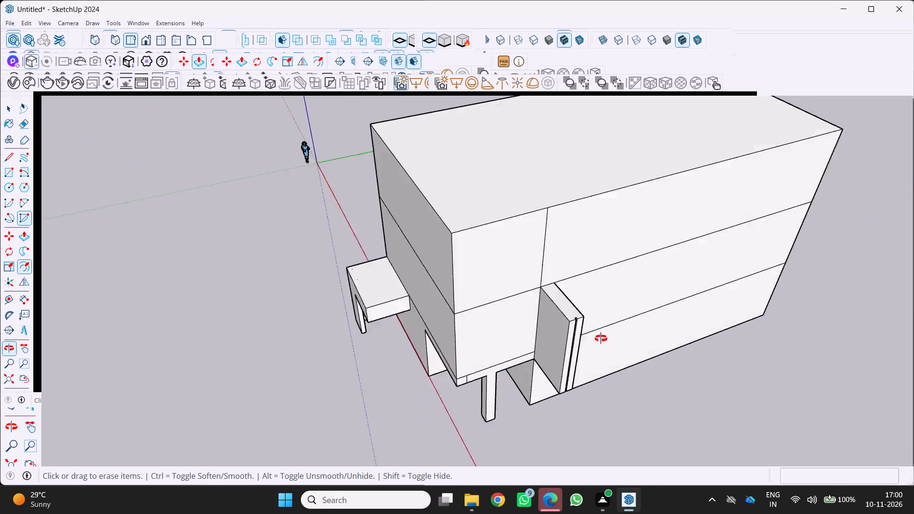
middle_click_drag(601, 338, 605, 338)
scroll(574, 338, "up", 2)
middle_click_drag(573, 332, 497, 312)
scroll(592, 268, "up", 8)
middle_click_drag(520, 303, 476, 346)
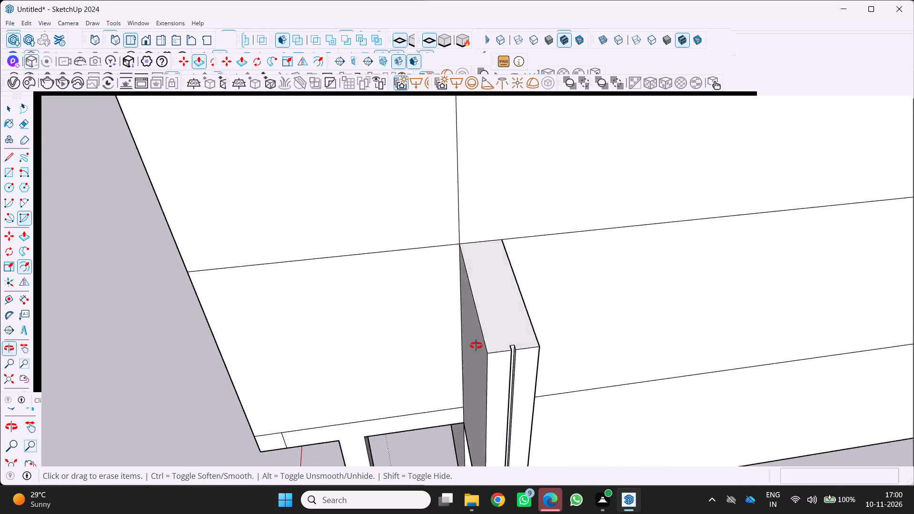
middle_click_drag(476, 346, 455, 358)
scroll(469, 339, "down", 11)
middle_click_drag(482, 397, 558, 315)
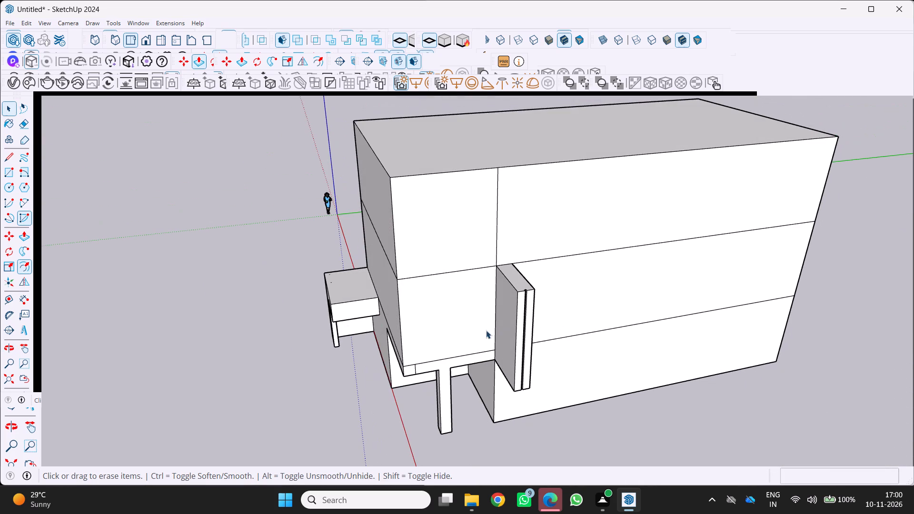
scroll(477, 321, "down", 4)
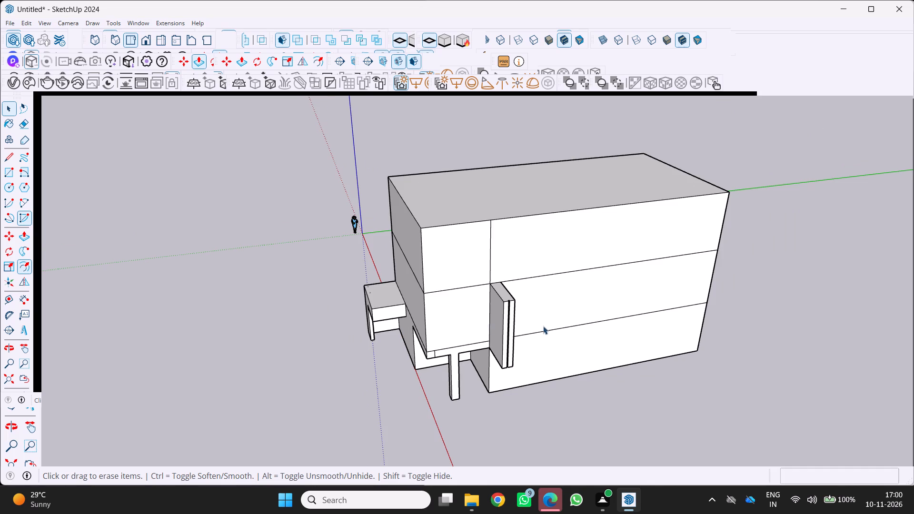
scroll(543, 326, "down", 4)
middle_click_drag(518, 340, 543, 254)
scroll(518, 340, "up", 2)
middle_click_drag(536, 313, 424, 347)
scroll(464, 340, "up", 2)
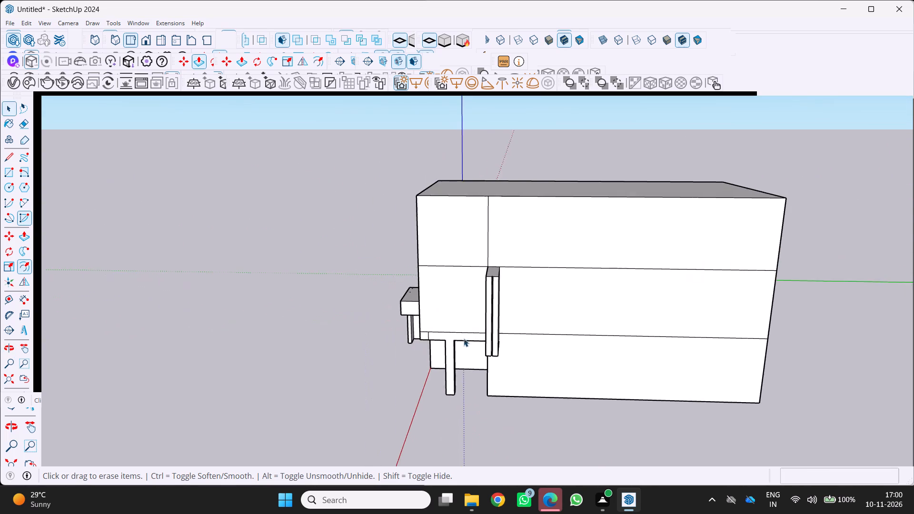
middle_click_drag(464, 338, 400, 362)
scroll(445, 356, "up", 5)
middle_click_drag(478, 348, 411, 374)
scroll(432, 359, "down", 2)
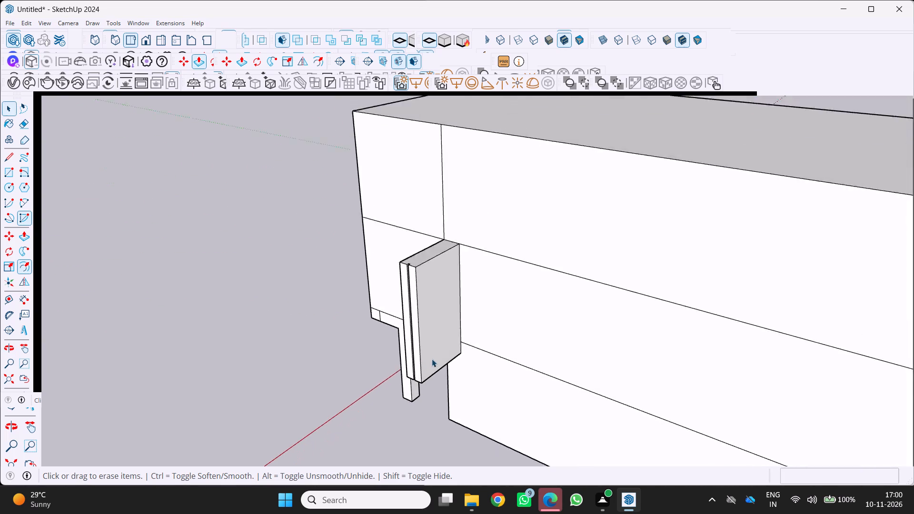
scroll(432, 359, "down", 5)
middle_click_drag(407, 368, 529, 353)
scroll(427, 347, "down", 5)
middle_click_drag(524, 326, 570, 320)
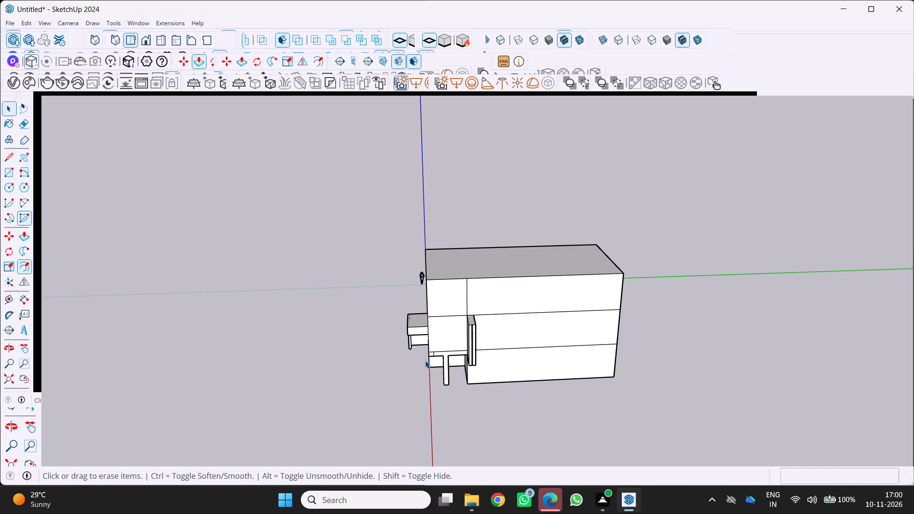
scroll(409, 319, "down", 3)
middle_click_drag(416, 325, 292, 380)
scroll(369, 373, "up", 4)
middle_click_drag(365, 373, 316, 389)
scroll(437, 343, "up", 6)
middle_click_drag(464, 330, 531, 316)
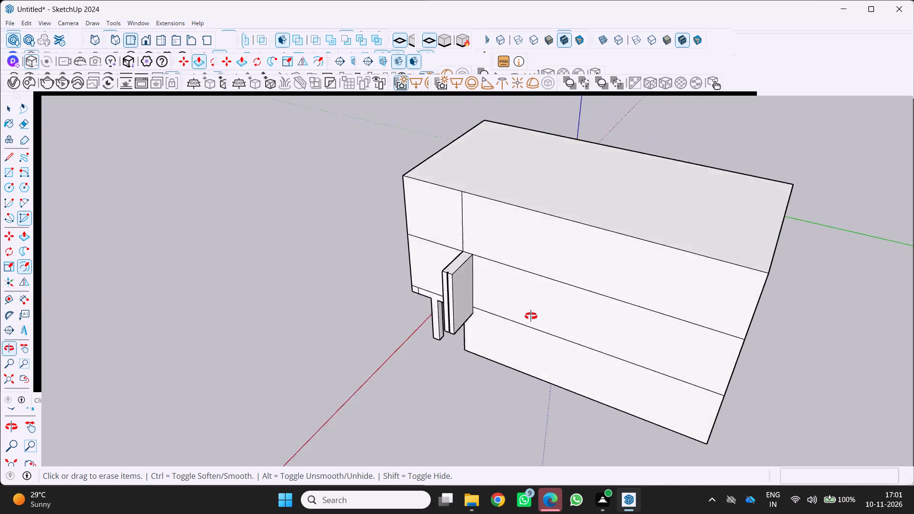
Examine the grooved side-wall fin from above, from below and close up, along with the adjoining overhang and wall.
middle_click_drag(531, 316, 567, 306)
scroll(529, 279, "up", 6)
middle_click_drag(469, 267, 635, 264)
scroll(574, 282, "down", 3)
middle_click_drag(571, 282, 564, 264)
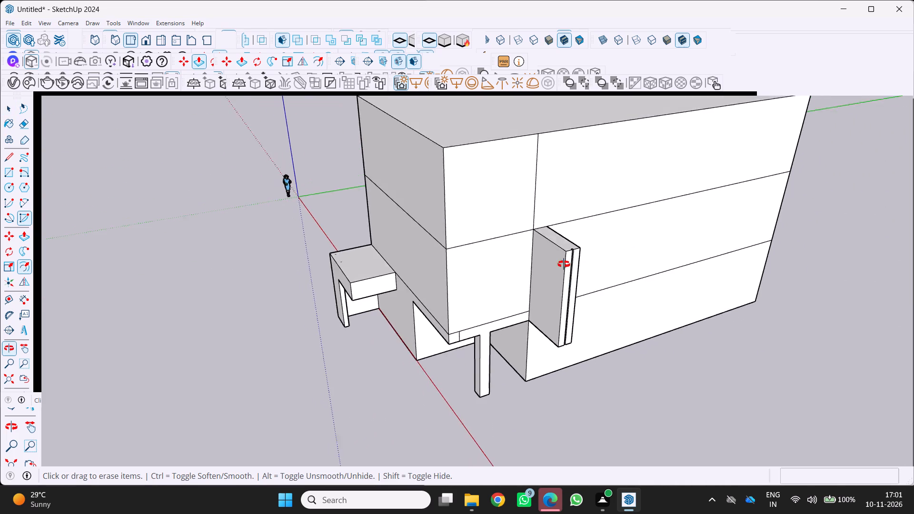
middle_click_drag(564, 264, 233, 278)
scroll(266, 299, "down", 5)
middle_click_drag(288, 296, 432, 246)
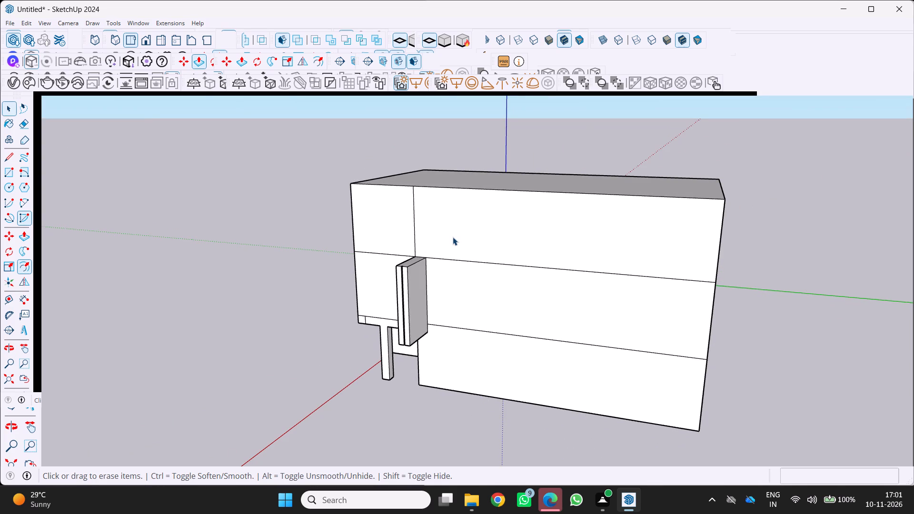
middle_click_drag(296, 321, 312, 323)
middle_click_drag(312, 323, 482, 305)
scroll(516, 269, "up", 4)
middle_click_drag(514, 268, 519, 323)
scroll(487, 314, "up", 4)
middle_click_drag(528, 286, 484, 316)
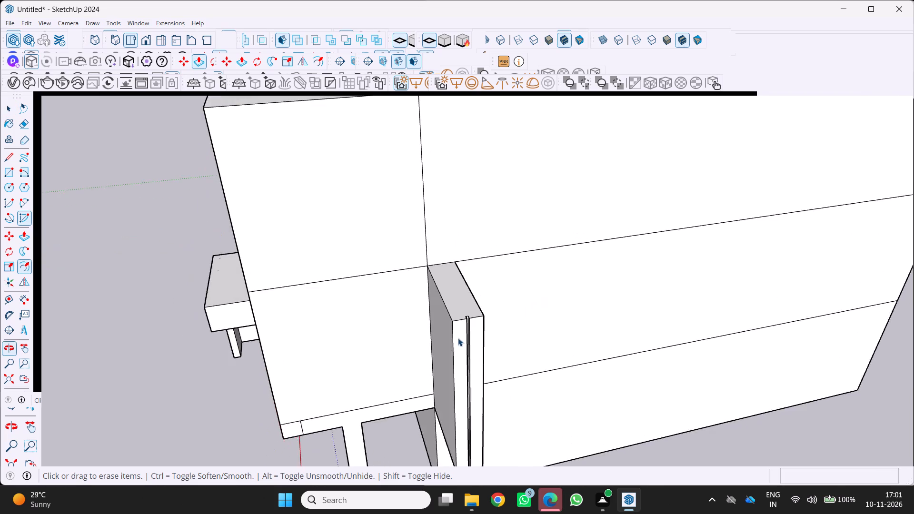
scroll(458, 338, "up", 3)
scroll(502, 324, "up", 3)
middle_click_drag(495, 321, 466, 319)
scroll(393, 329, "up", 3)
scroll(398, 315, "down", 3)
middle_click_drag(405, 318, 488, 314)
scroll(484, 307, "down", 5)
middle_click_drag(477, 313, 606, 245)
scroll(541, 272, "down", 5)
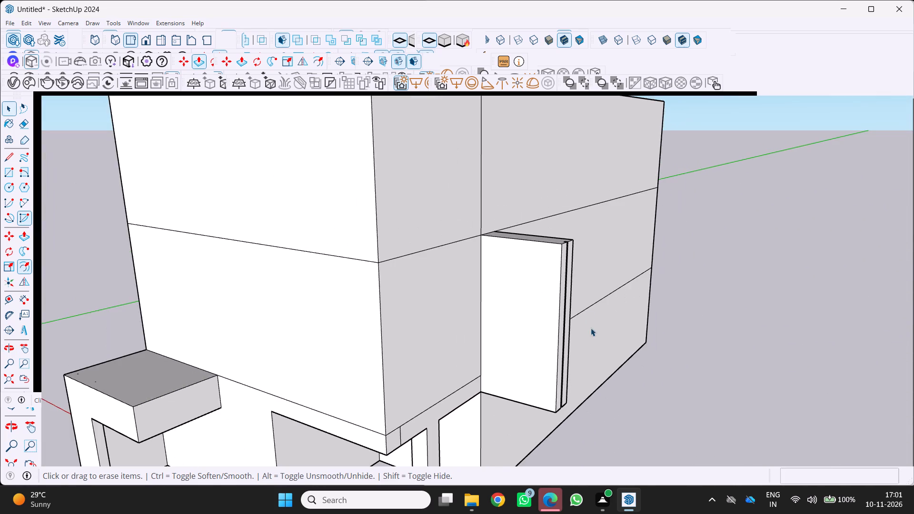
middle_click_drag(589, 333, 424, 166)
middle_click_drag(477, 214, 424, 252)
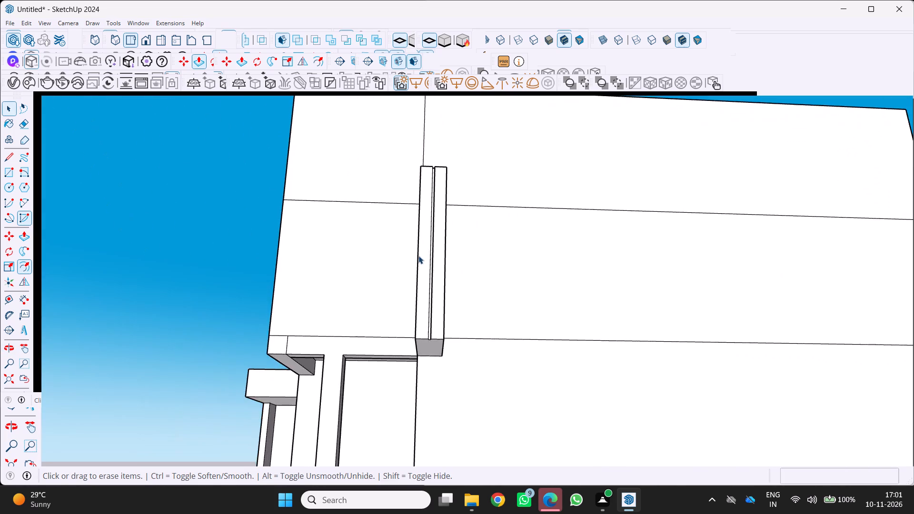
scroll(447, 270, "up", 3)
middle_click_drag(424, 272, 399, 306)
scroll(399, 290, "down", 3)
middle_click_drag(394, 287, 380, 331)
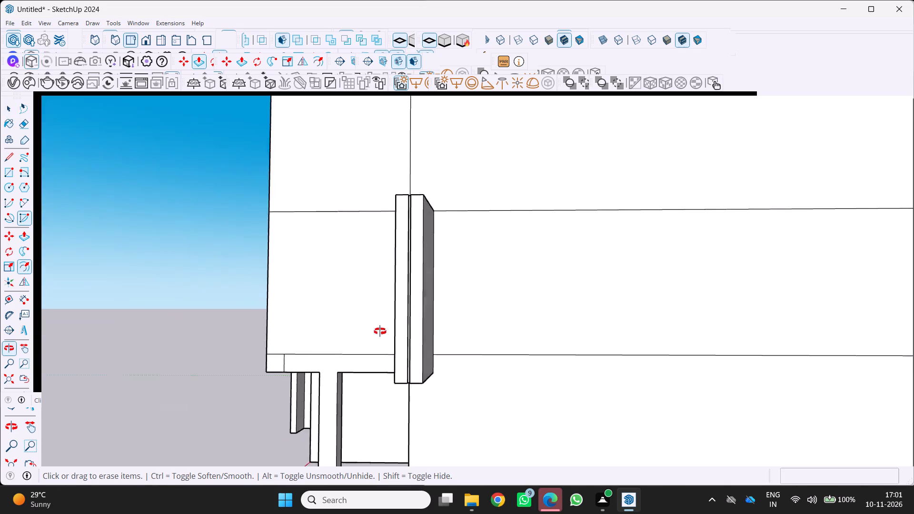
middle_click_drag(380, 331, 373, 349)
Examine the proportions of the whole building massing from the front, the fin side, above and low angles.
scroll(363, 326, "down", 3)
middle_click_drag(371, 329, 727, 412)
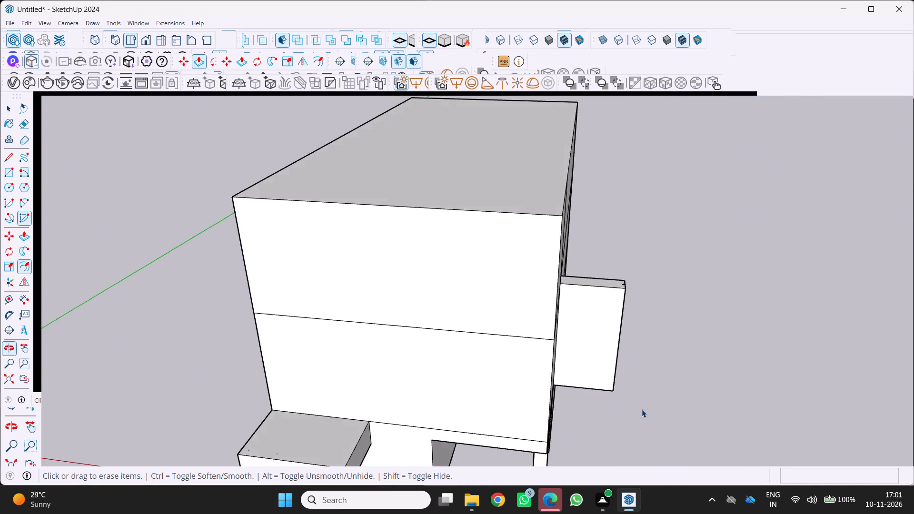
scroll(618, 407, "down", 4)
middle_click_drag(606, 397, 551, 220)
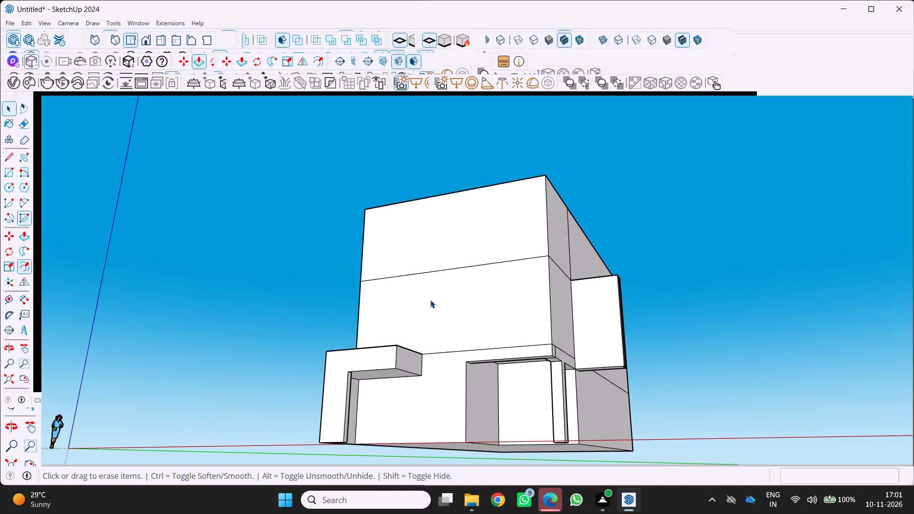
middle_click_drag(436, 303, 416, 348)
scroll(418, 330, "down", 3)
middle_click_drag(416, 334, 375, 385)
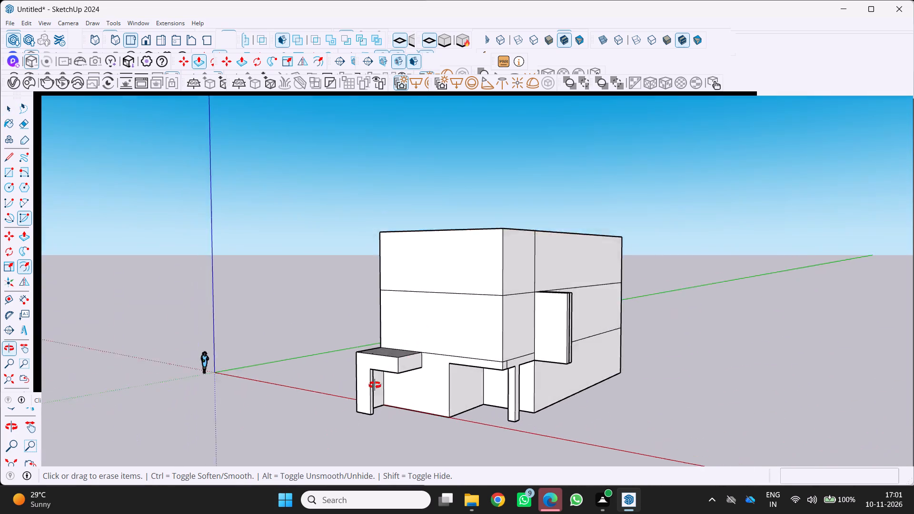
middle_click_drag(375, 385, 341, 406)
middle_click_drag(506, 409, 356, 380)
middle_click_drag(454, 381, 391, 404)
scroll(468, 399, "up", 1)
middle_click_drag(468, 399, 464, 400)
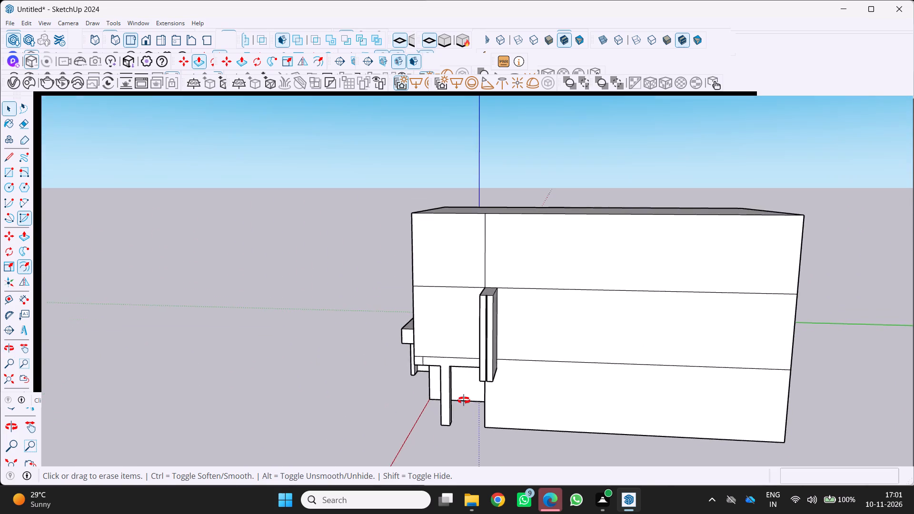
middle_click_drag(464, 400, 426, 423)
middle_click_drag(474, 408, 443, 417)
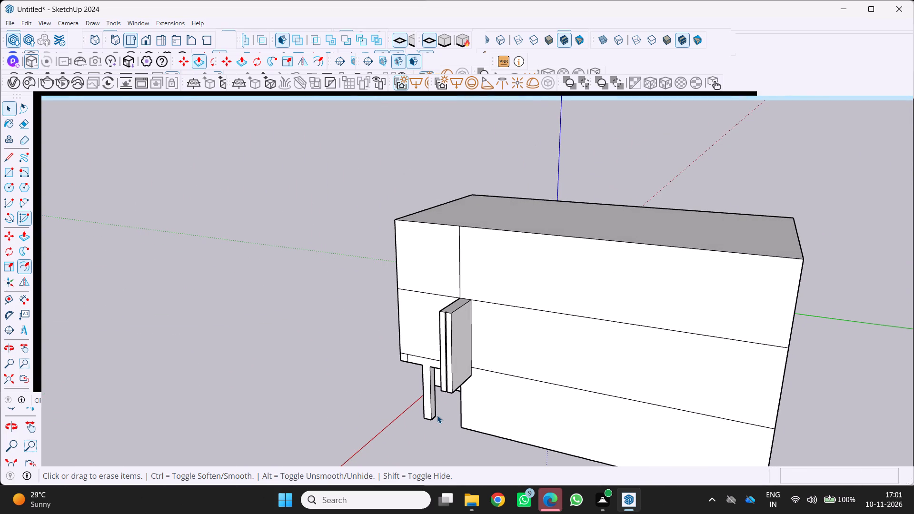
scroll(445, 348, "down", 2)
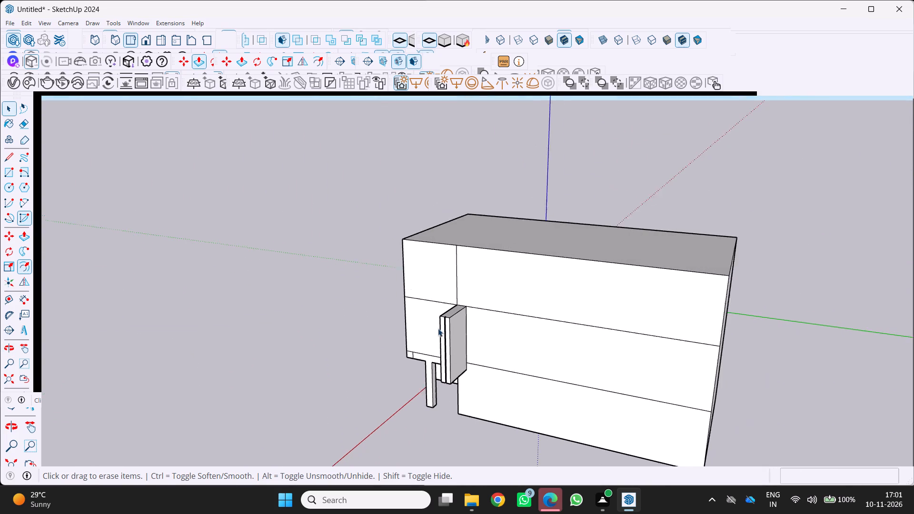
middle_click_drag(446, 329, 648, 322)
scroll(443, 397, "down", 1)
middle_click_drag(438, 409, 613, 436)
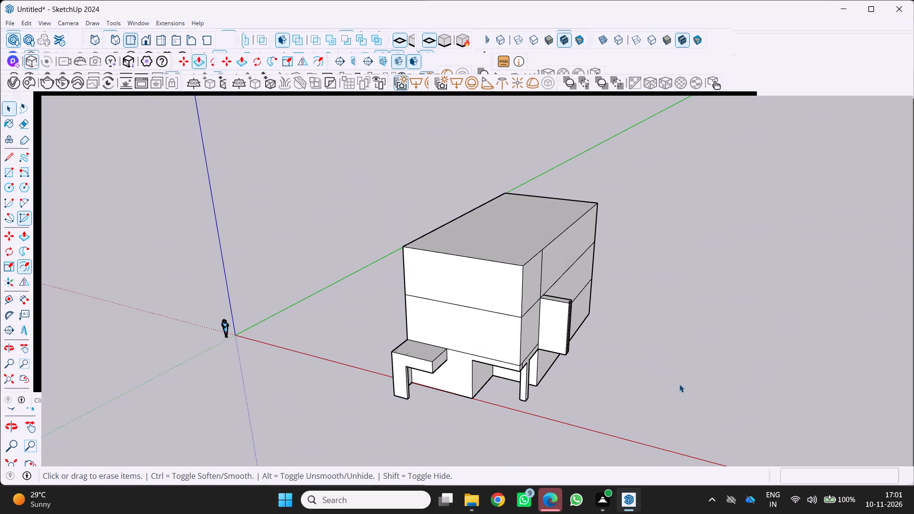
scroll(577, 359, "down", 2)
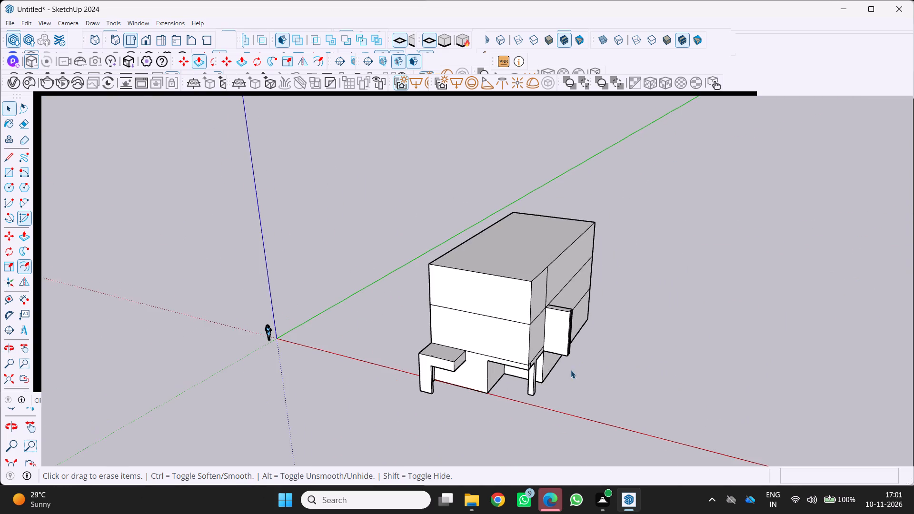
middle_click_drag(567, 378, 348, 271)
middle_click_drag(421, 310, 318, 409)
scroll(608, 431, "up", 1)
middle_click_drag(605, 431, 575, 447)
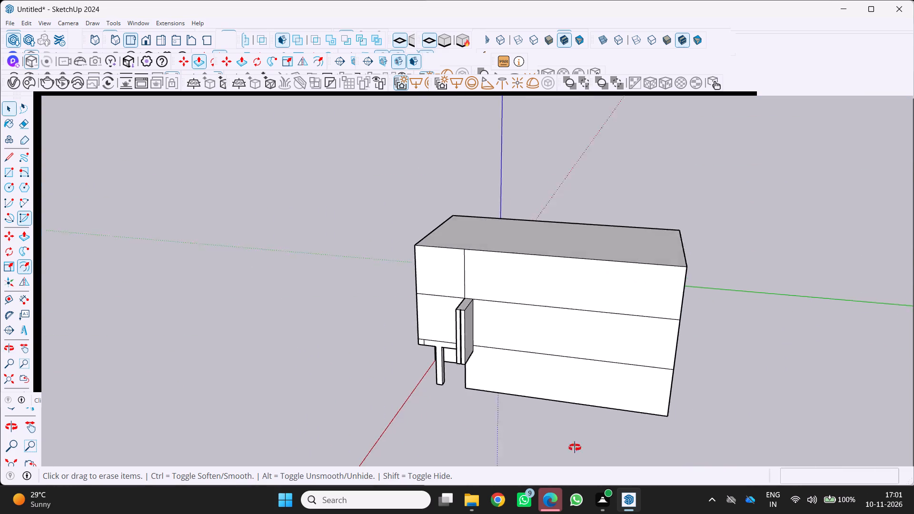
middle_click_drag(575, 447, 533, 463)
scroll(524, 450, "down", 2)
middle_click_drag(525, 447, 758, 387)
scroll(557, 439, "down", 1)
middle_click_drag(557, 439, 765, 420)
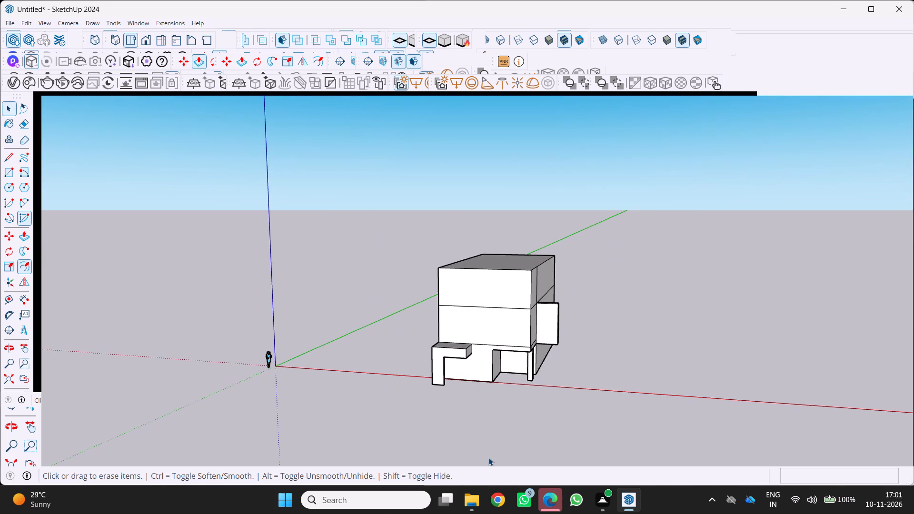
scroll(440, 437, "down", 1)
middle_click_drag(433, 435, 359, 427)
scroll(418, 385, "up", 3)
middle_click_drag(416, 385, 414, 384)
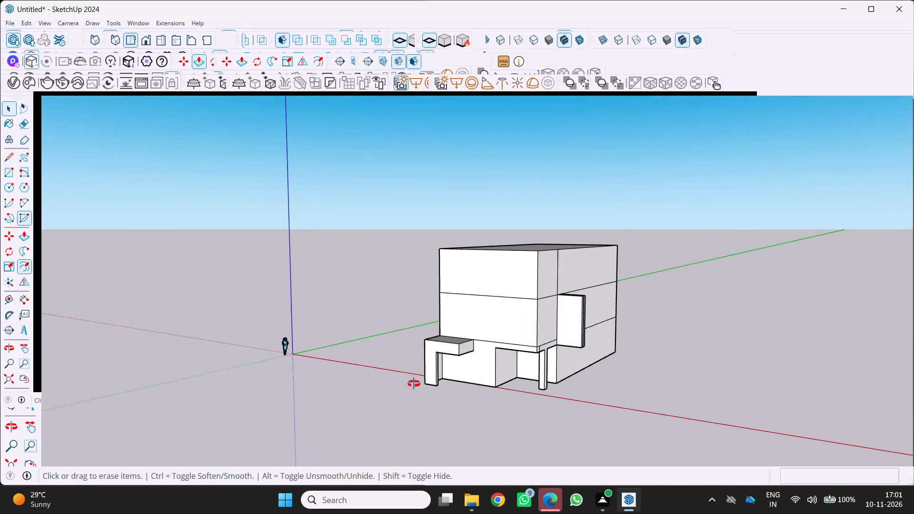
middle_click_drag(414, 384, 286, 339)
scroll(362, 335, "up", 3)
middle_click_drag(360, 333, 264, 318)
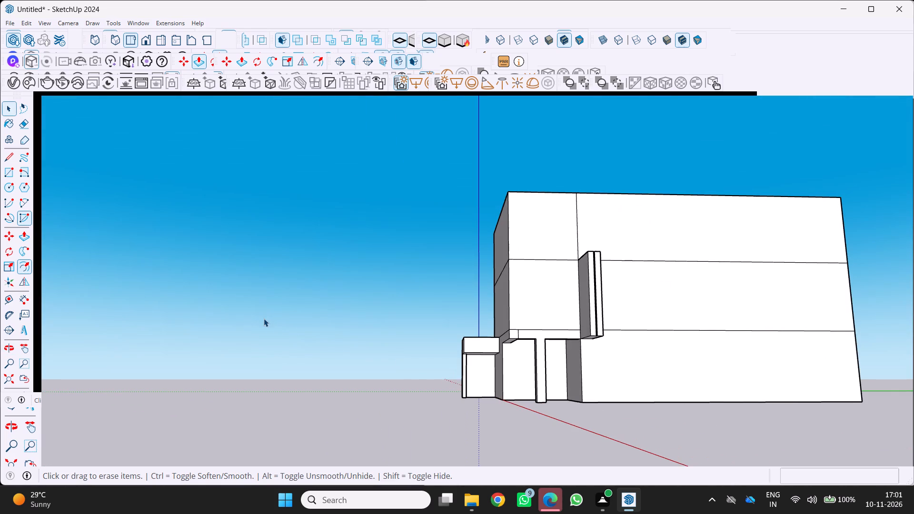
middle_click_drag(447, 267, 507, 184)
scroll(425, 313, "up", 3)
middle_click_drag(421, 376, 510, 386)
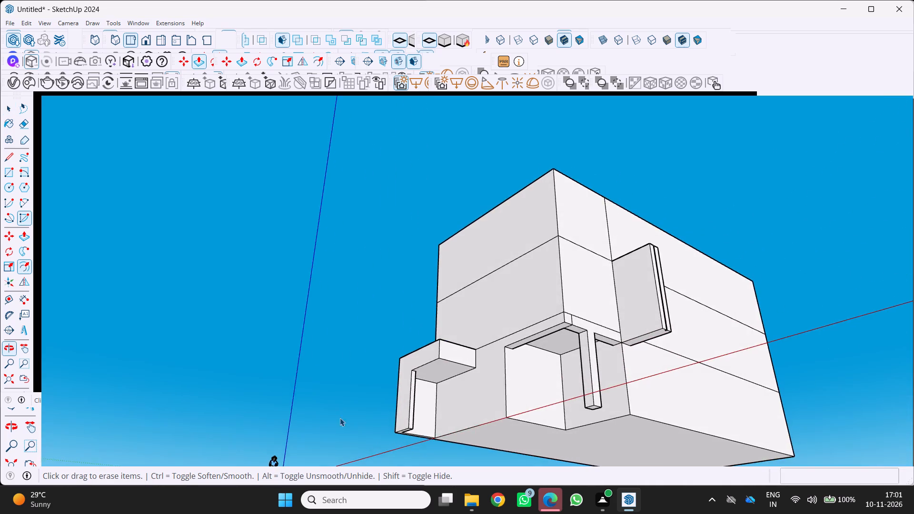
middle_click_drag(338, 414, 370, 484)
scroll(374, 416, "down", 3)
middle_click_drag(373, 420, 384, 463)
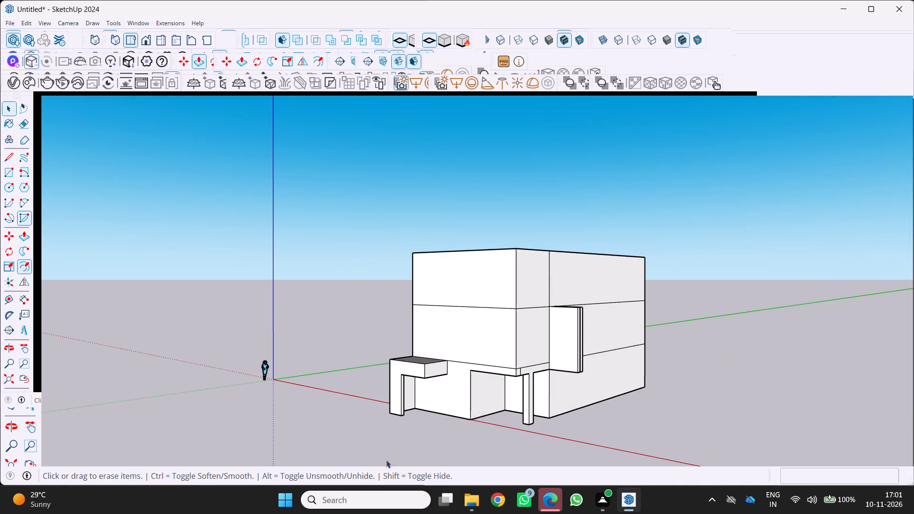
middle_click_drag(434, 434, 467, 478)
scroll(138, 321, "up", 3)
middle_click_drag(260, 391, 340, 423)
scroll(457, 414, "up", 1)
scroll(548, 363, "down", 2)
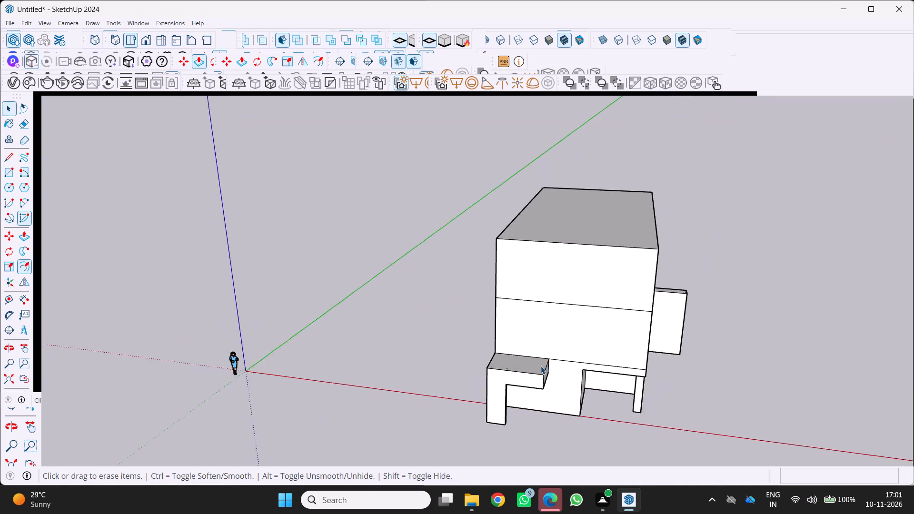
middle_click_drag(539, 368, 670, 330)
scroll(462, 390, "up", 3)
middle_click_drag(473, 380, 646, 403)
scroll(565, 374, "down", 7)
middle_click_drag(545, 367, 407, 349)
scroll(449, 376, "down", 1)
middle_click_drag(444, 379, 201, 371)
scroll(438, 436, "up", 2)
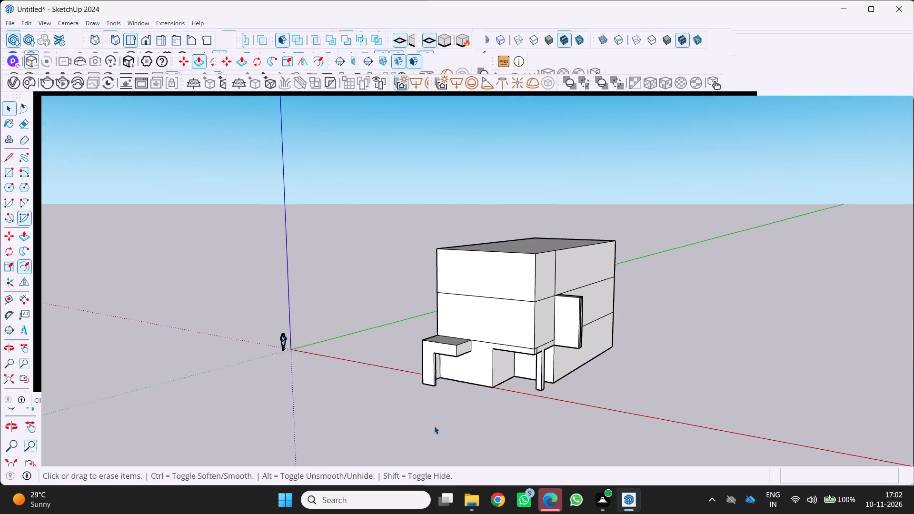
Erase the stray short vertical edge on the overhang's edge band, near the front corner on the fin side.
middle_click_drag(435, 425, 349, 414)
scroll(361, 414, "up", 1)
scroll(430, 421, "up", 2)
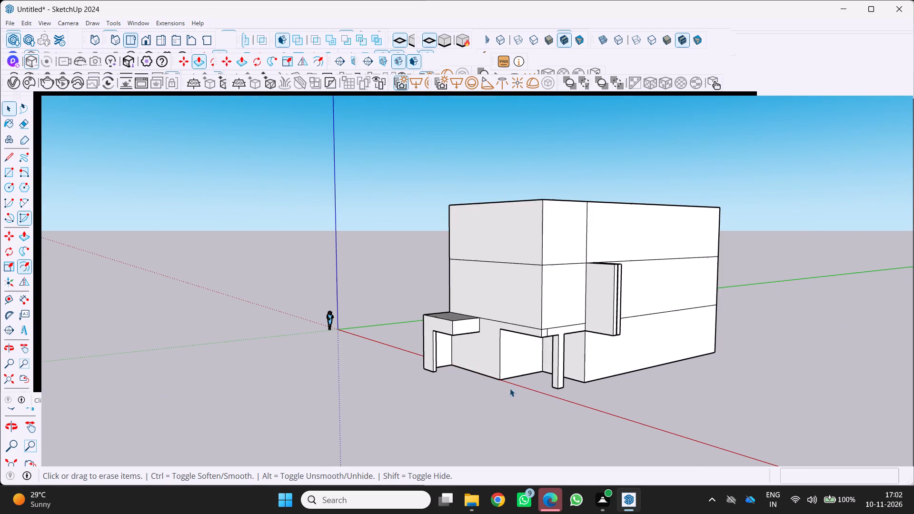
scroll(504, 386, "up", 1)
middle_click_drag(499, 386, 402, 407)
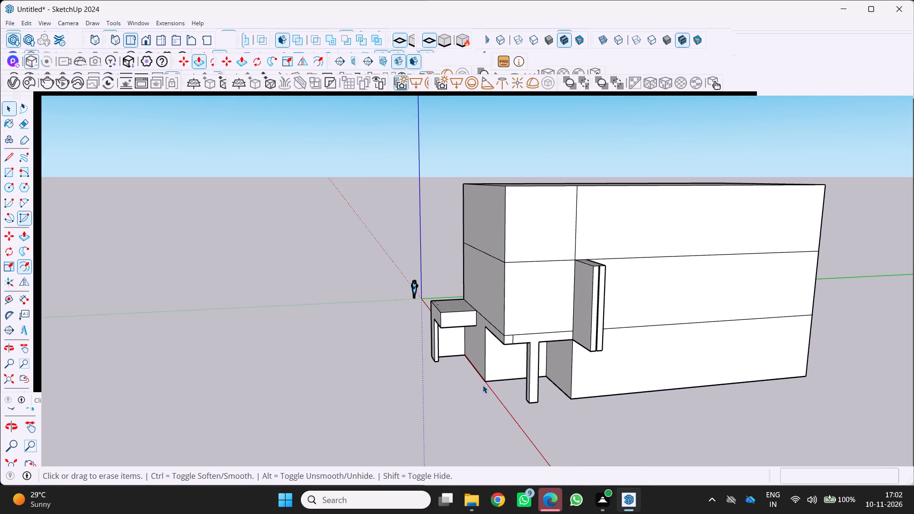
key("e")
scroll(525, 328, "up", 14)
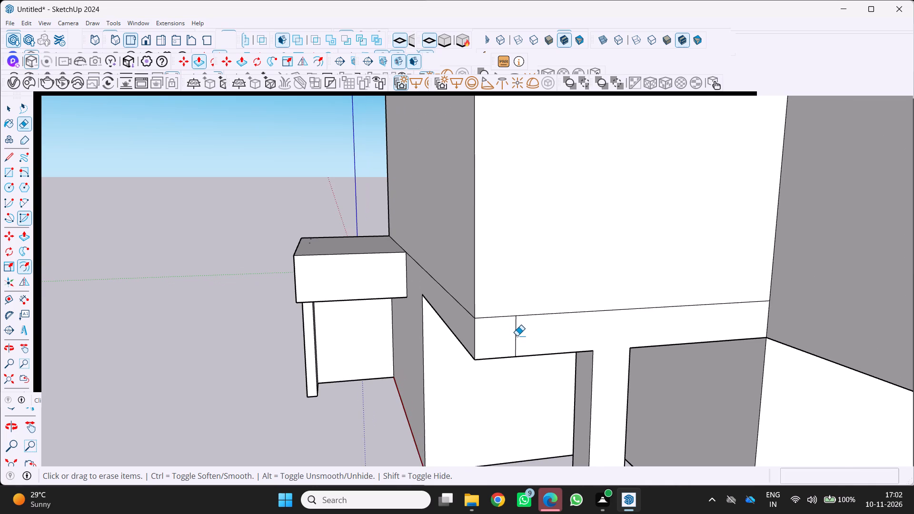
left_click(517, 336)
left_click(517, 331)
Examine the whole building massing from above, the front and the rear of the fin side.
scroll(518, 337, "down", 11)
middle_click_drag(509, 348, 528, 396)
scroll(528, 393, "down", 6)
middle_click_drag(527, 408, 569, 428)
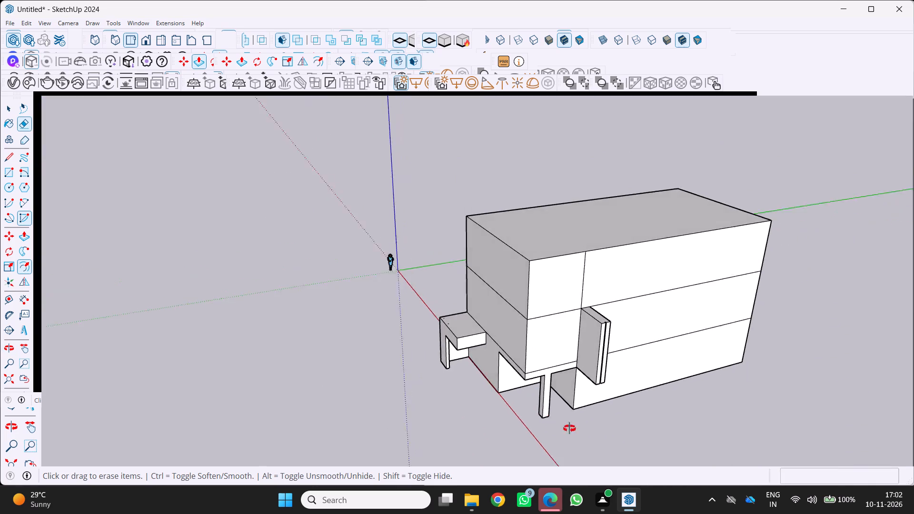
middle_click_drag(569, 428, 583, 434)
scroll(609, 425, "down", 1)
middle_click_drag(608, 425, 709, 415)
middle_click_drag(614, 424, 618, 408)
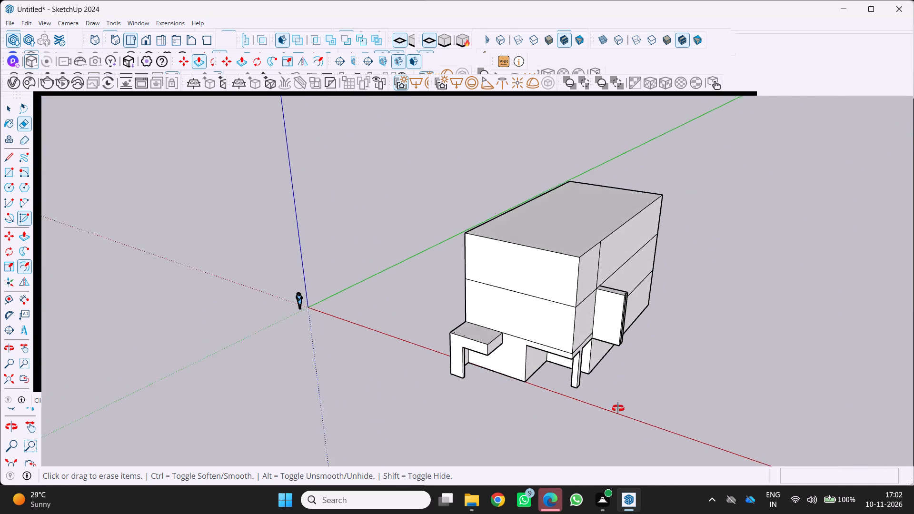
middle_click_drag(618, 408, 681, 377)
middle_click_drag(588, 388, 89, 361)
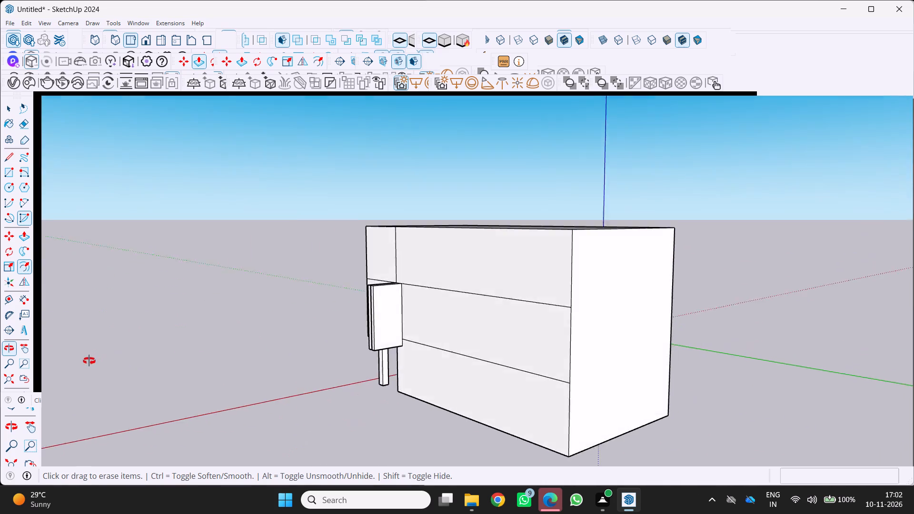
middle_click_drag(89, 361, 596, 426)
Examine the front elevation and the undersides of the canopy, the overhang with its post and the fin from low angles.
scroll(596, 424, "up", 1)
scroll(536, 411, "down", 3)
middle_click_drag(529, 413, 552, 288)
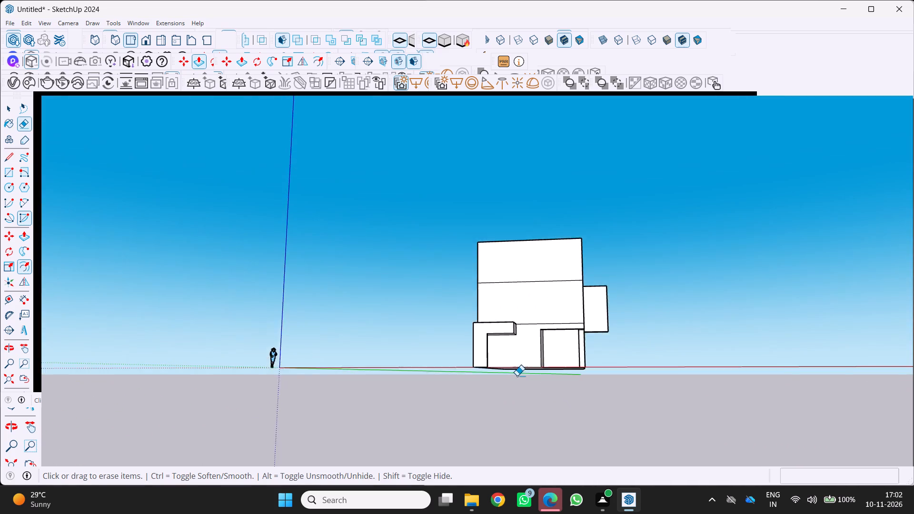
scroll(517, 376, "up", 4)
middle_click_drag(518, 385, 475, 402)
scroll(472, 406, "up", 3)
middle_click_drag(472, 405, 305, 322)
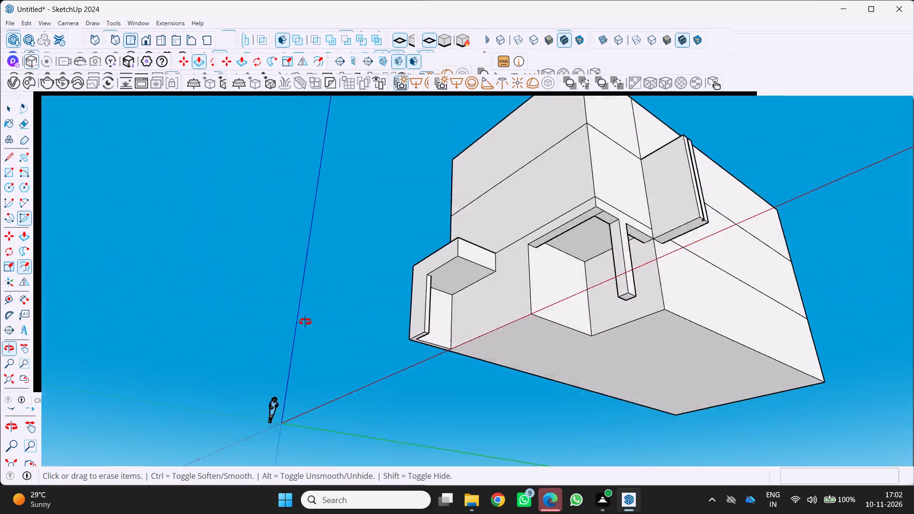
middle_click_drag(305, 322, 272, 339)
scroll(313, 343, "down", 2)
middle_click_drag(313, 349, 321, 373)
scroll(422, 323, "up", 4)
middle_click_drag(429, 306, 393, 296)
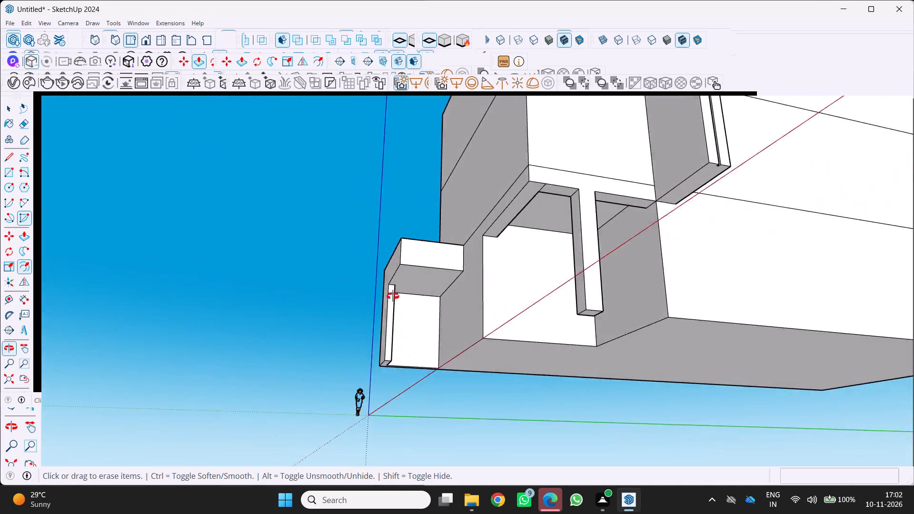
middle_click_drag(393, 296, 384, 315)
scroll(388, 345, "down", 5)
middle_click_drag(462, 361, 831, 381)
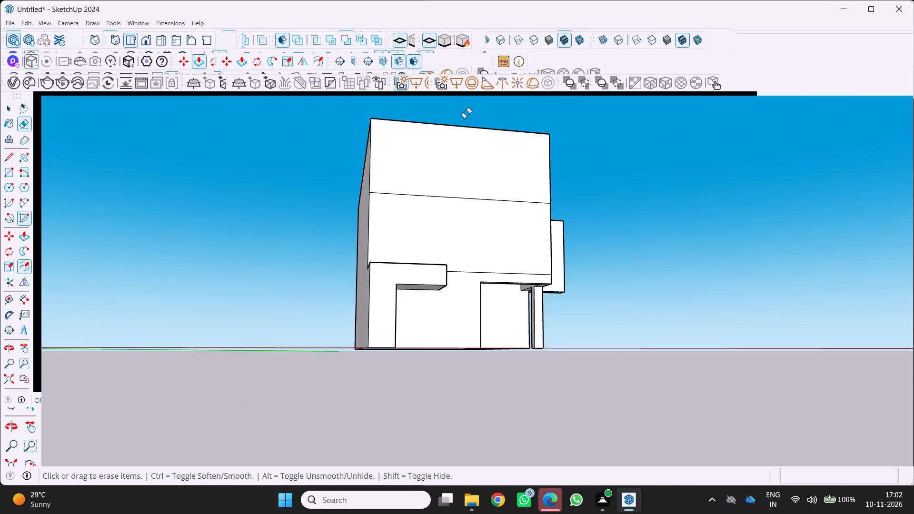
Examine the undersides of the front overhang, its post and the side-wall fin up close from low angles.
scroll(455, 121, "up", 3)
middle_click_drag(496, 316, 383, 178)
scroll(685, 316, "up", 3)
scroll(376, 260, "up", 5)
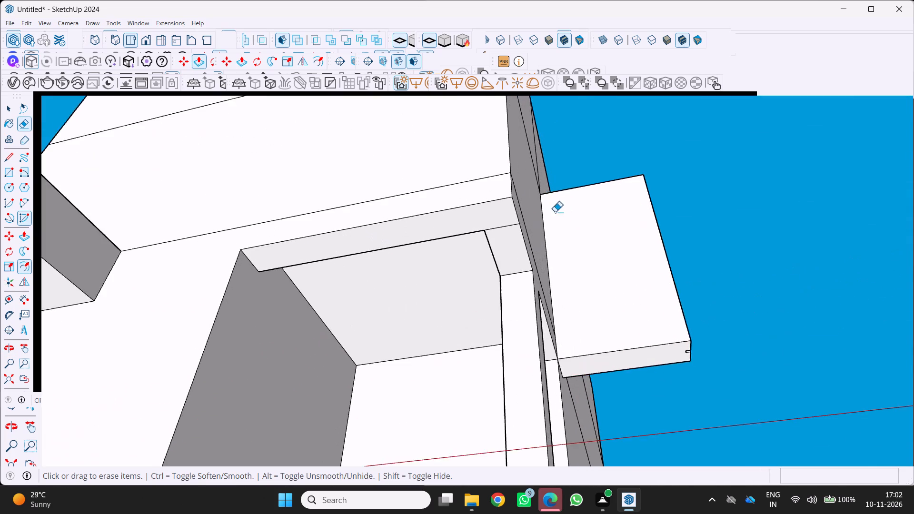
scroll(555, 212, "up", 4)
scroll(496, 255, "down", 15)
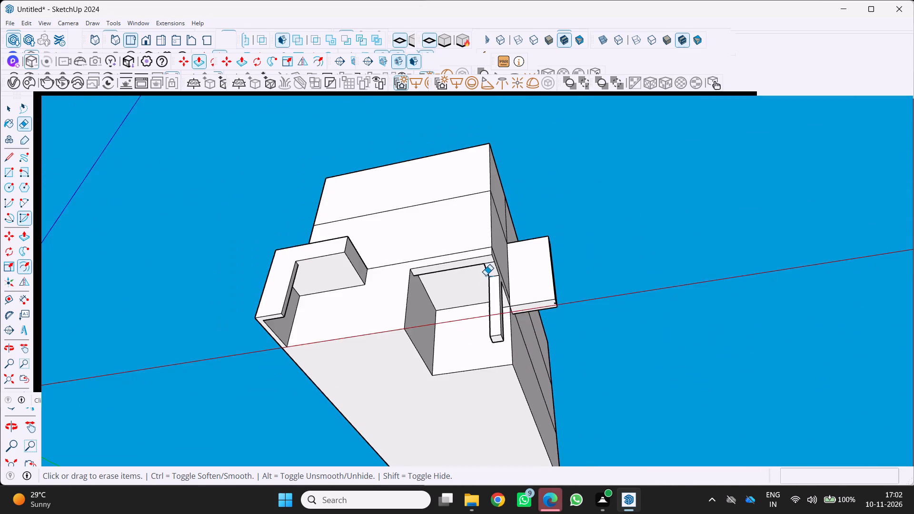
middle_click_drag(486, 275, 366, 415)
scroll(425, 337, "up", 1)
middle_click_drag(427, 295, 386, 339)
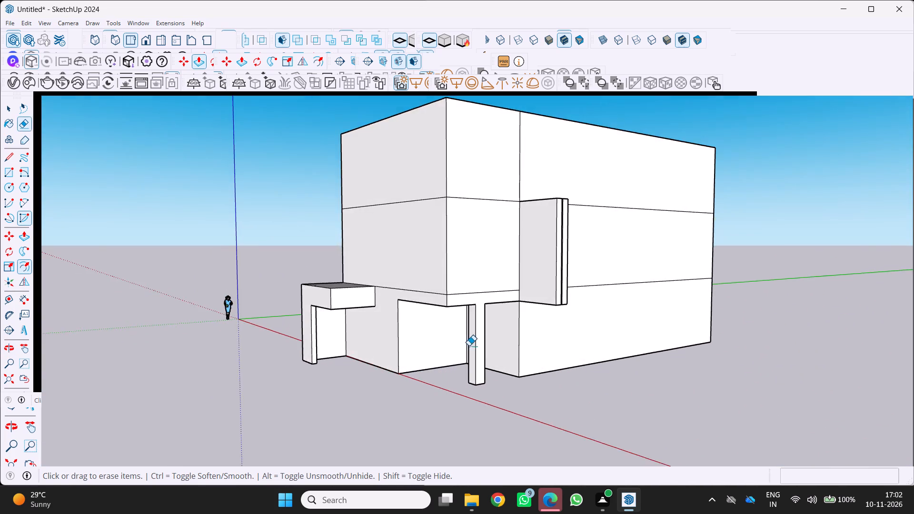
middle_click_drag(469, 345, 378, 225)
scroll(441, 284, "up", 6)
middle_click_drag(417, 267, 365, 239)
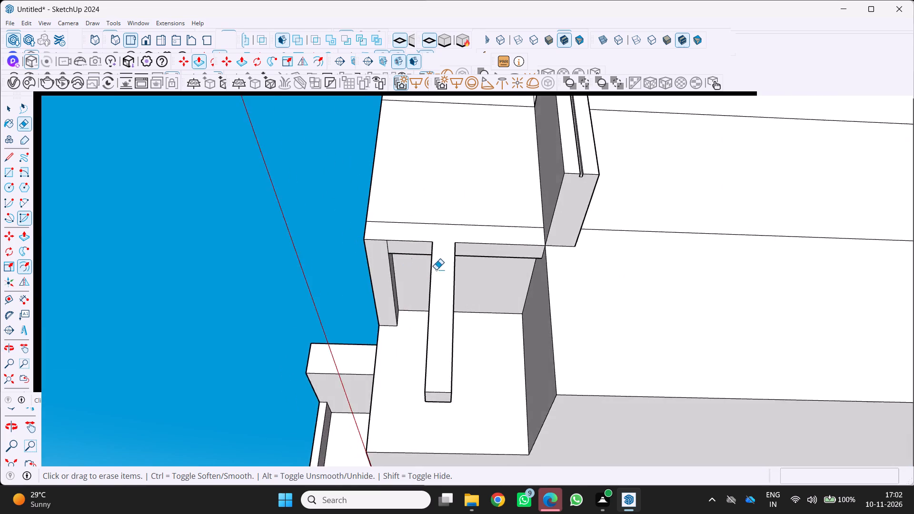
scroll(432, 261, "up", 4)
scroll(357, 245, "up", 3)
middle_click_drag(358, 229, 402, 154)
scroll(397, 187, "up", 4)
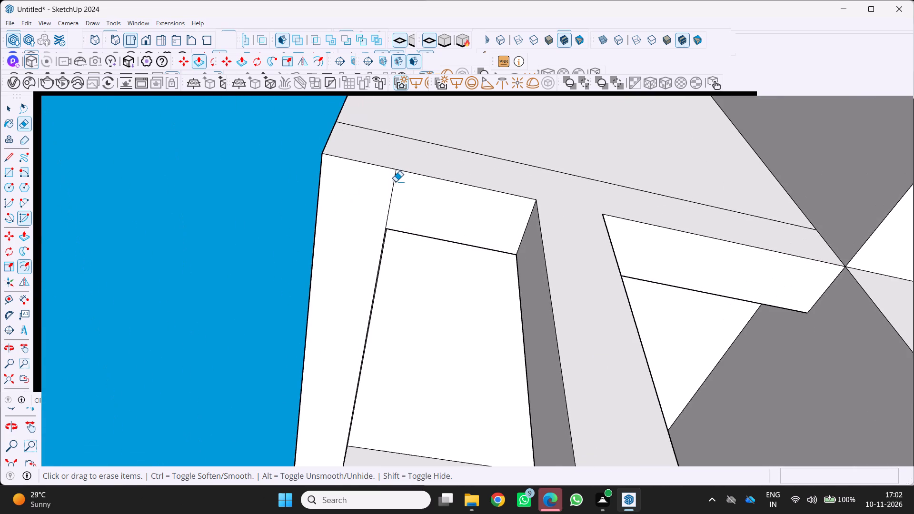
scroll(390, 192, "down", 12)
middle_click_drag(395, 200, 487, 339)
scroll(487, 339, "down", 2)
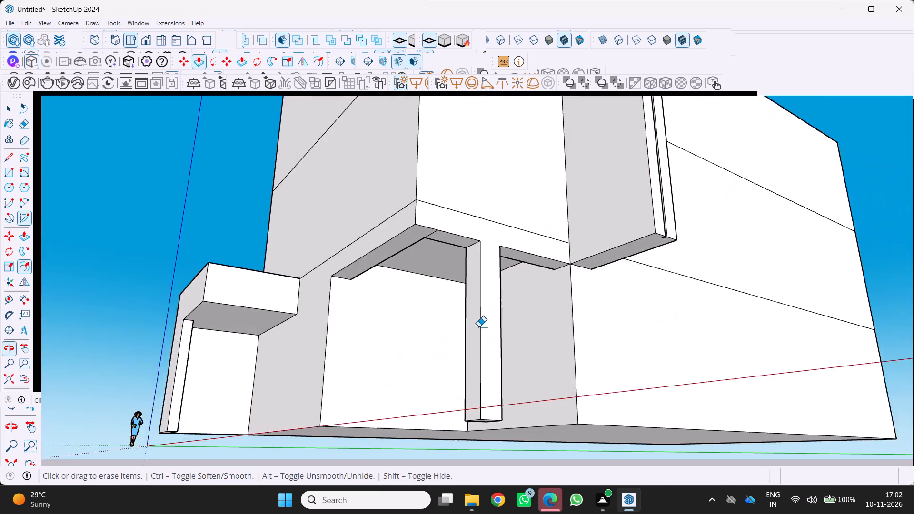
Examine the whole building massing from the front corner, from above and in the front elevation.
scroll(479, 326, "down", 3)
middle_click_drag(439, 314, 512, 370)
scroll(553, 356, "down", 4)
middle_click_drag(562, 363, 531, 390)
scroll(544, 384, "down", 1)
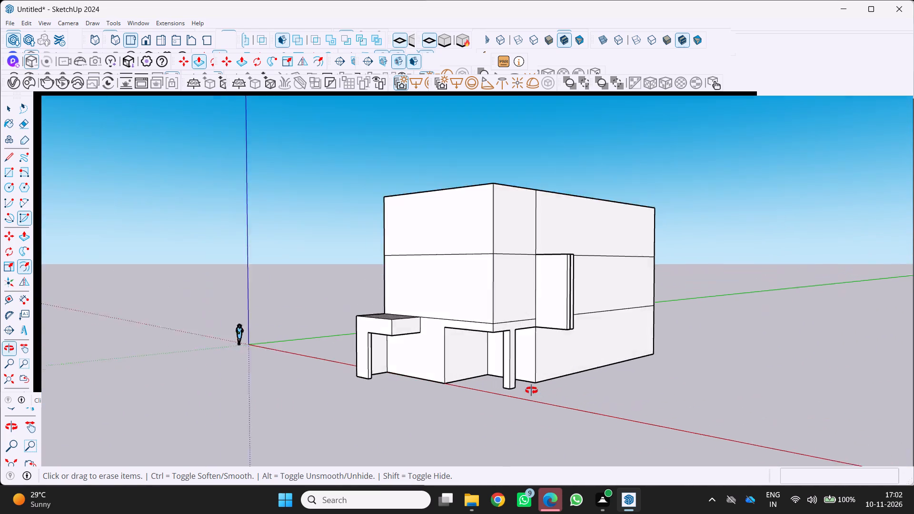
middle_click_drag(531, 390, 516, 396)
scroll(511, 378, "down", 3)
middle_click_drag(506, 378, 415, 387)
scroll(419, 351, "down", 6)
middle_click_drag(411, 350, 609, 392)
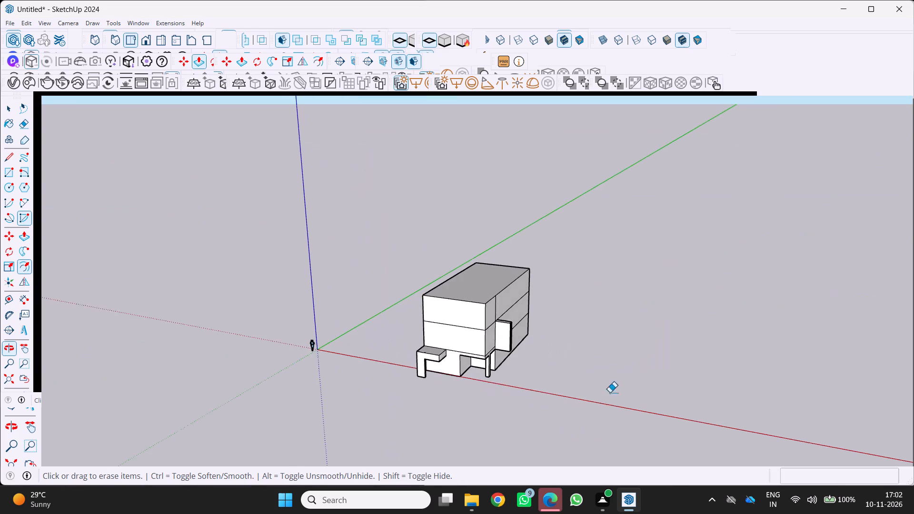
middle_click_drag(446, 404, 358, 425)
scroll(383, 413, "up", 1)
scroll(433, 388, "down", 1)
middle_click_drag(432, 390, 619, 270)
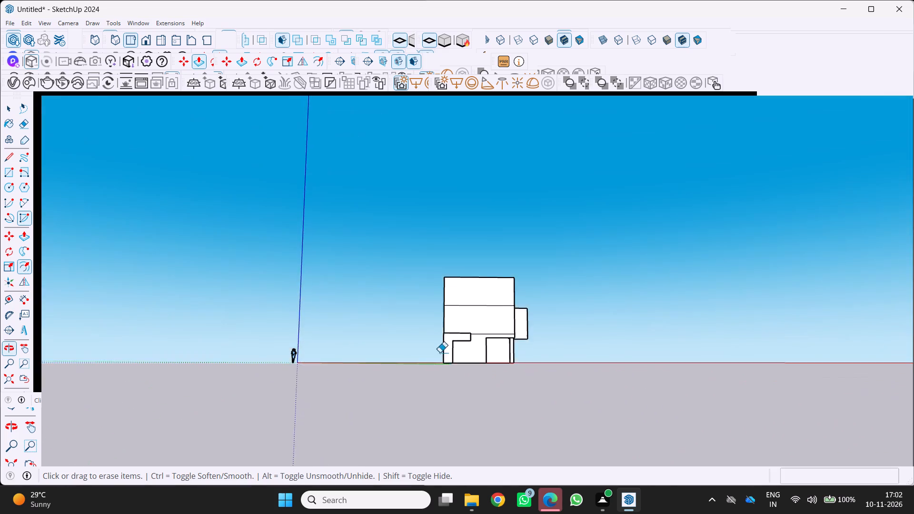
scroll(423, 376, "up", 2)
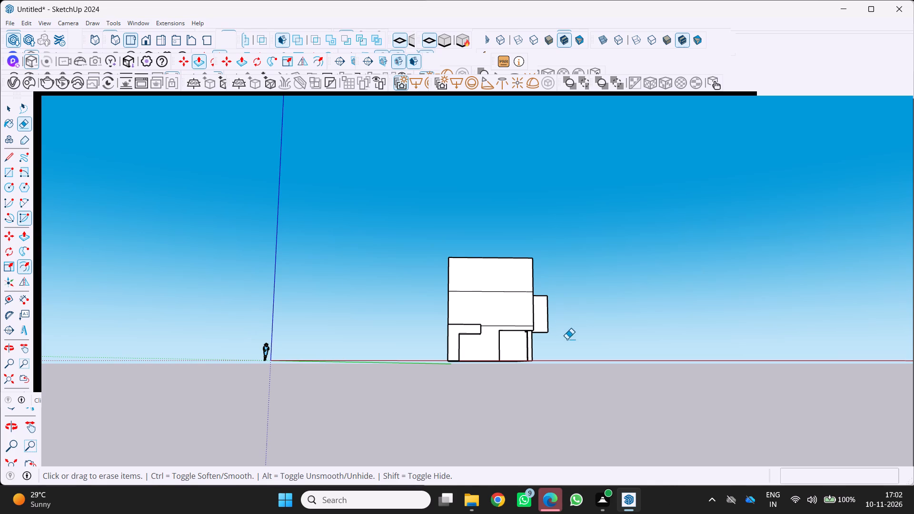
middle_click_drag(559, 343, 433, 401)
scroll(414, 325, "up", 3)
middle_click_drag(420, 335, 333, 333)
scroll(333, 333, "up", 1)
Examine the fin side wall and the overhang with its post from the side and slightly above.
middle_click_drag(580, 392, 480, 352)
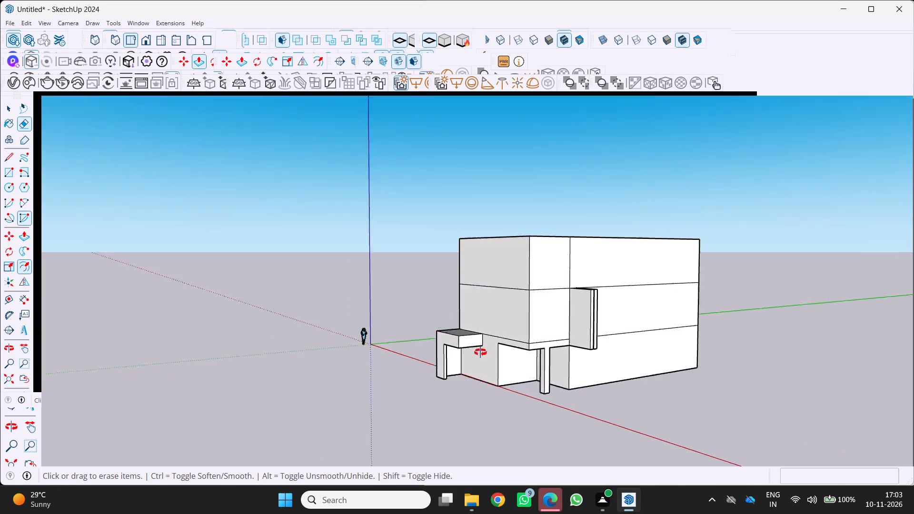
middle_click_drag(480, 352, 441, 346)
scroll(560, 339, "up", 2)
middle_click_drag(557, 339, 492, 383)
scroll(529, 304, "up", 1)
middle_click_drag(528, 307, 524, 346)
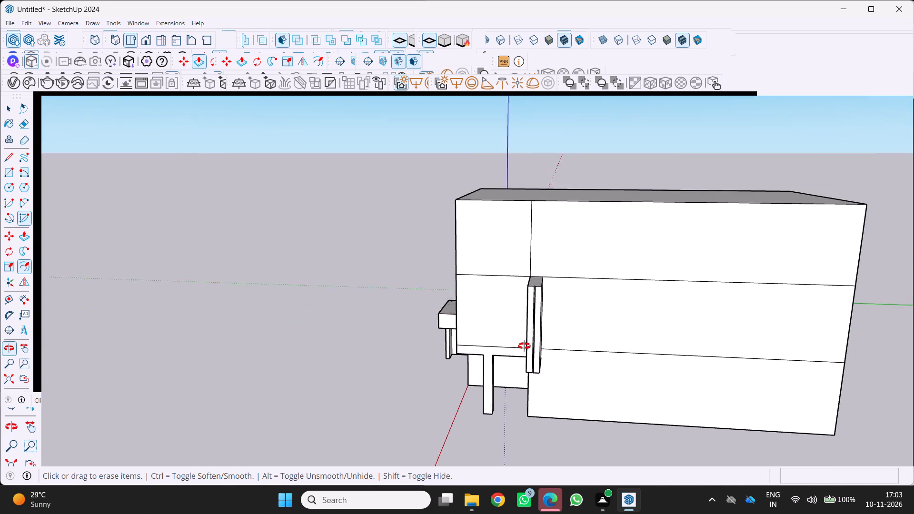
middle_click_drag(524, 346, 521, 352)
scroll(512, 351, "up", 3)
scroll(505, 344, "down", 4)
middle_click_drag(525, 344, 546, 349)
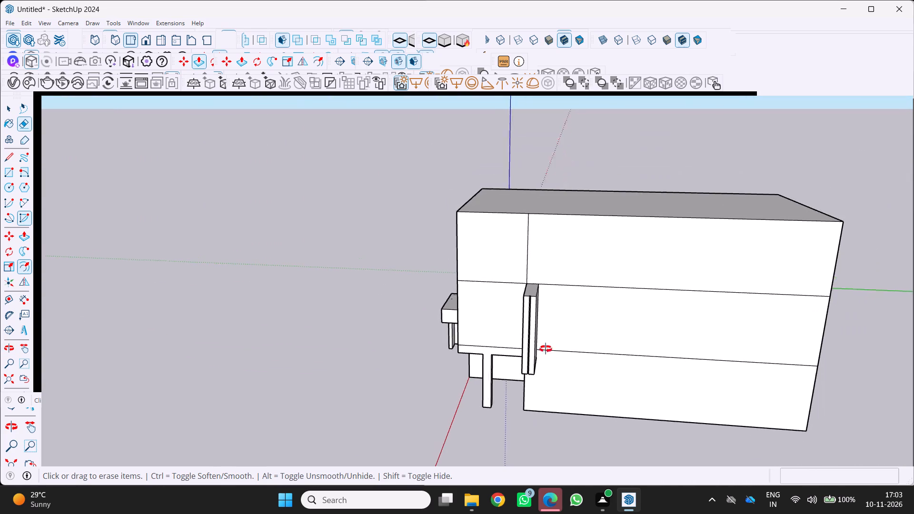
middle_click_drag(546, 349, 665, 354)
middle_click_drag(457, 408, 561, 404)
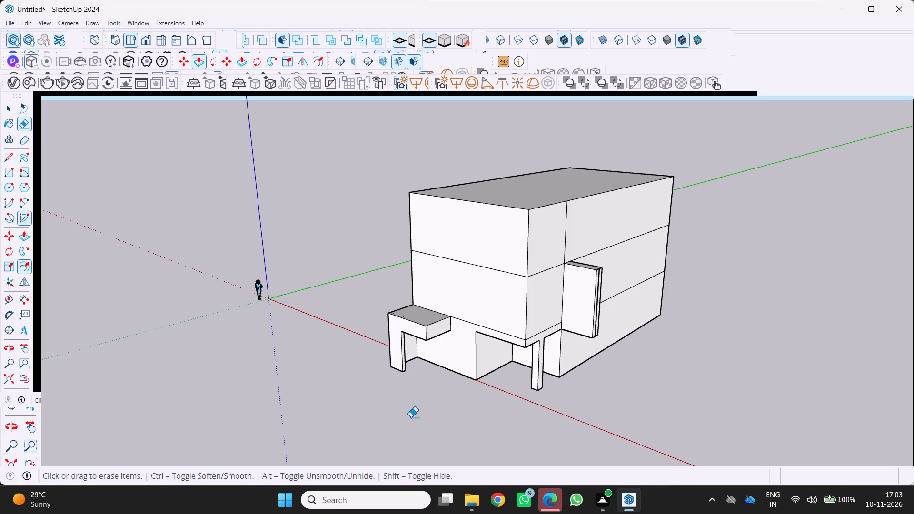
Examine the massing from the front corner, from beneath the overhang and canopy, and around to the blank side wall.
scroll(461, 368, "down", 3)
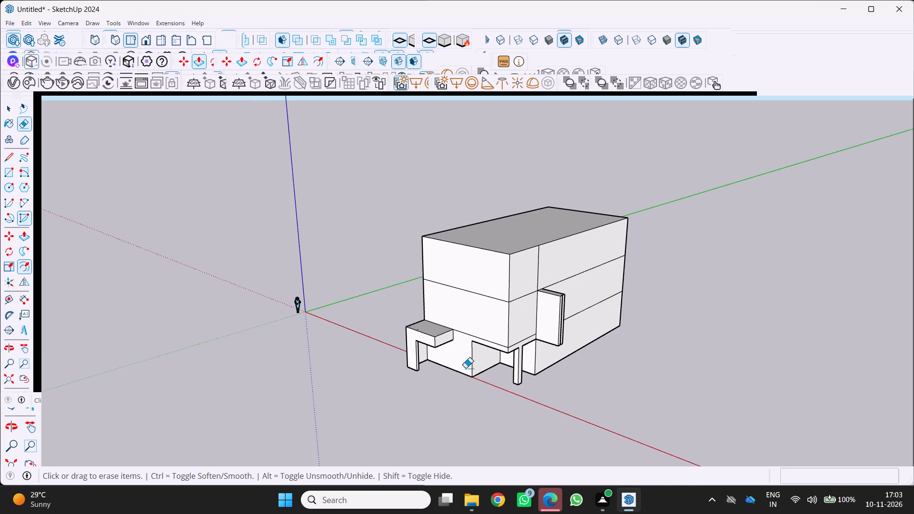
middle_click_drag(468, 370, 390, 342)
scroll(479, 364, "up", 3)
middle_click_drag(504, 376, 459, 369)
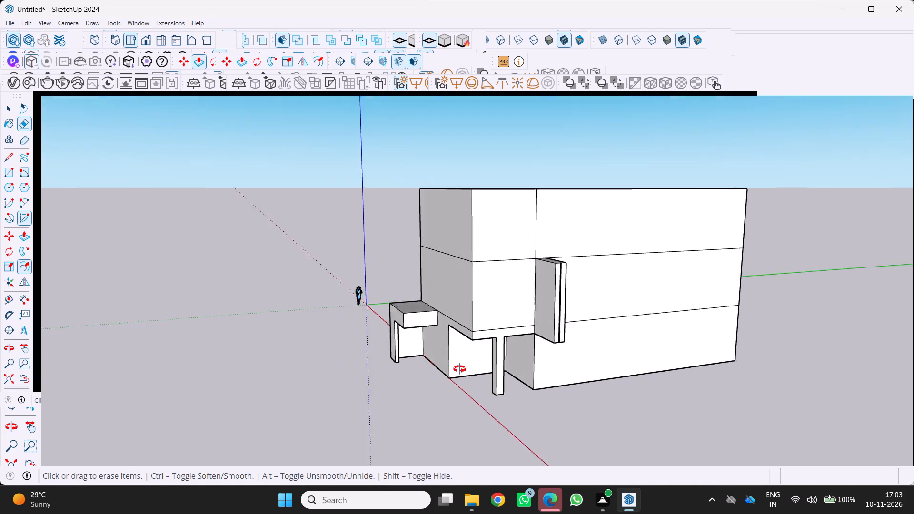
middle_click_drag(459, 369, 452, 366)
scroll(488, 363, "up", 2)
middle_click_drag(488, 354, 544, 232)
scroll(540, 330, "up", 2)
scroll(549, 402, "up", 2)
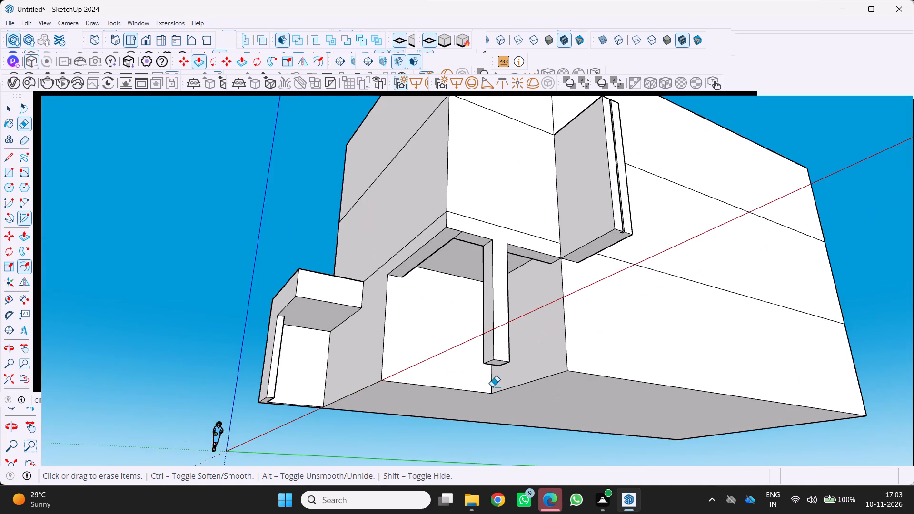
middle_click_drag(486, 363, 458, 264)
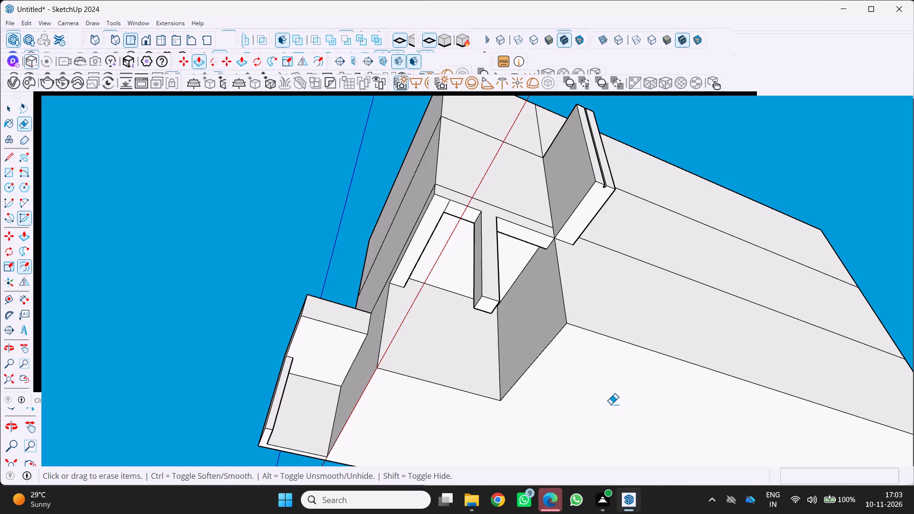
scroll(383, 299, "down", 2)
middle_click_drag(388, 300, 563, 433)
middle_click_drag(375, 374, 417, 423)
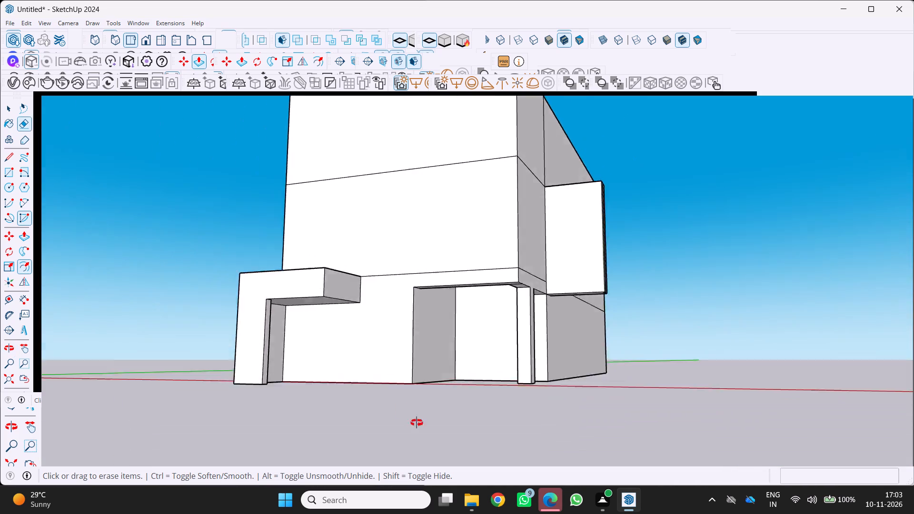
middle_click_drag(417, 423, 624, 444)
scroll(578, 403, "down", 7)
middle_click_drag(406, 393, 607, 373)
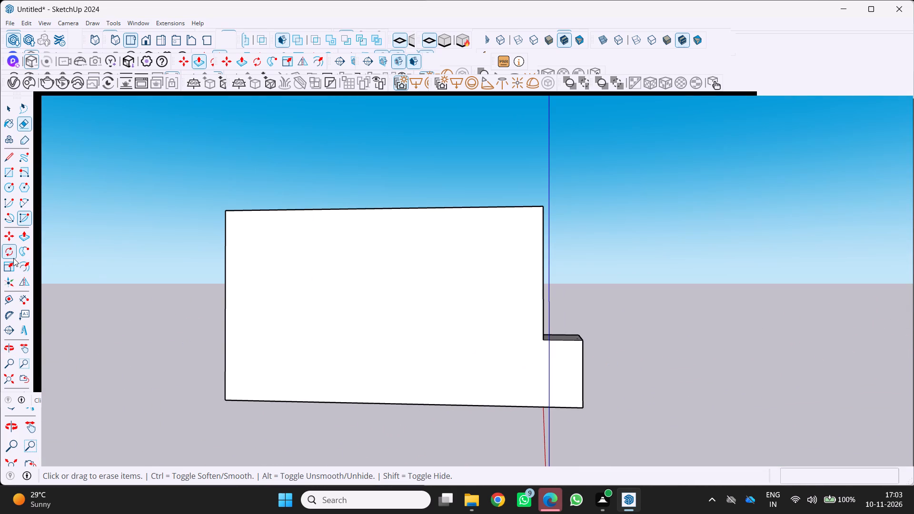
Draw a freehand rectangle flat on the open ground in front of the building's canopy side.
left_click(10, 172)
scroll(42, 189, "down", 8)
middle_click_drag(68, 213, 42, 293)
scroll(636, 301, "up", 1)
scroll(571, 297, "down", 3)
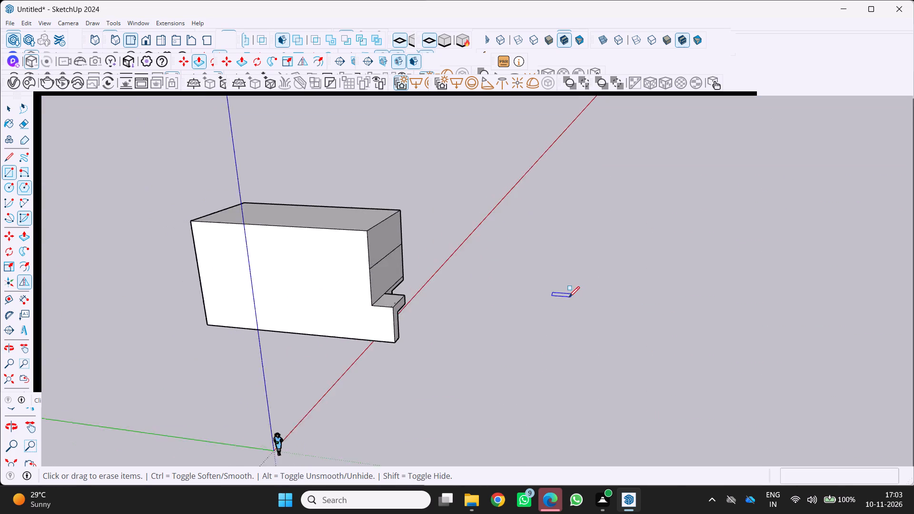
scroll(563, 306, "up", 3)
middle_click_drag(569, 311, 603, 323)
scroll(489, 364, "up", 4)
left_click(487, 360)
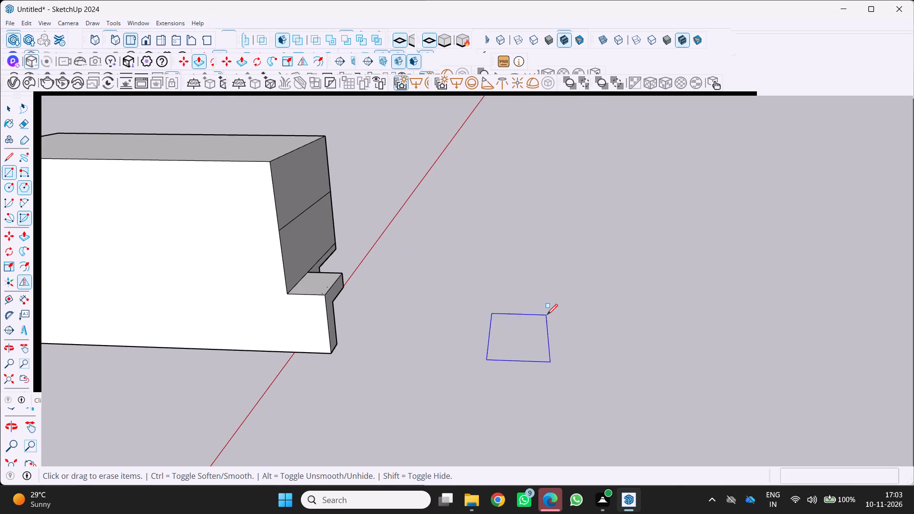
left_click_drag(558, 299, 562, 294)
Push/Pull the ground rectangle upward into a low box.
type("PO")
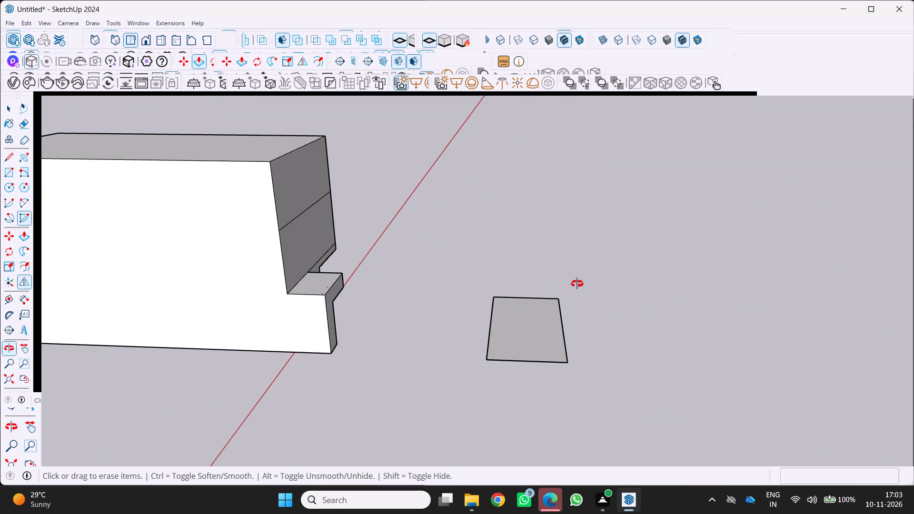
key("p")
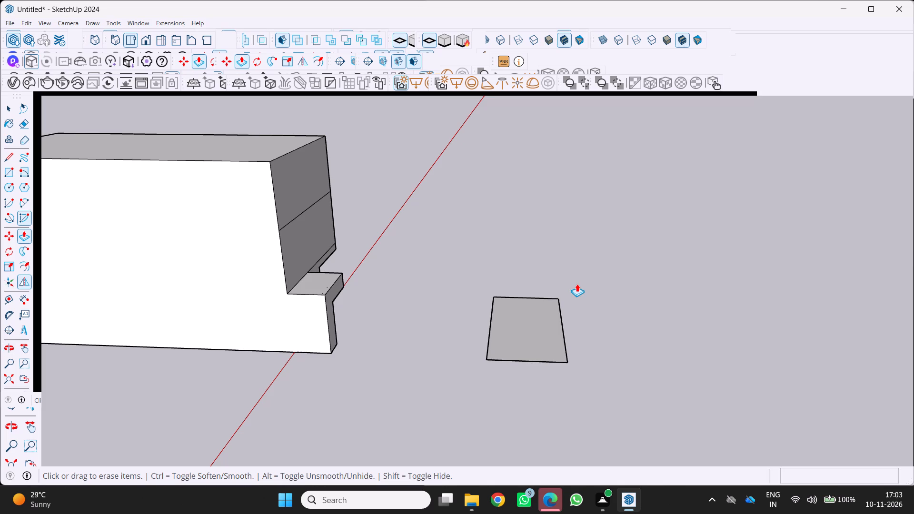
left_click_drag(517, 347, 517, 309)
Draw four vertical lines from top edge to bottom edge on the box's long face, spaced by eye starting near one end.
middle_click_drag(509, 360, 490, 344)
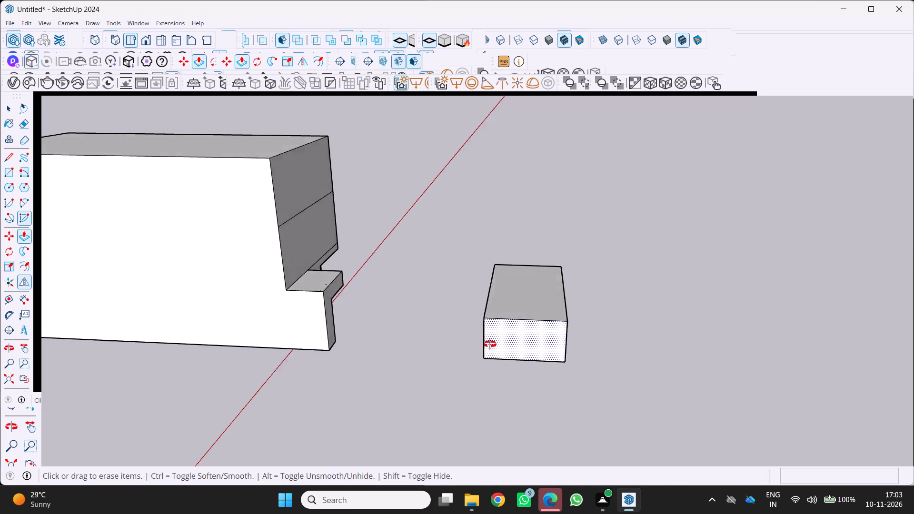
middle_click_drag(490, 344, 402, 307)
scroll(559, 345, "up", 4)
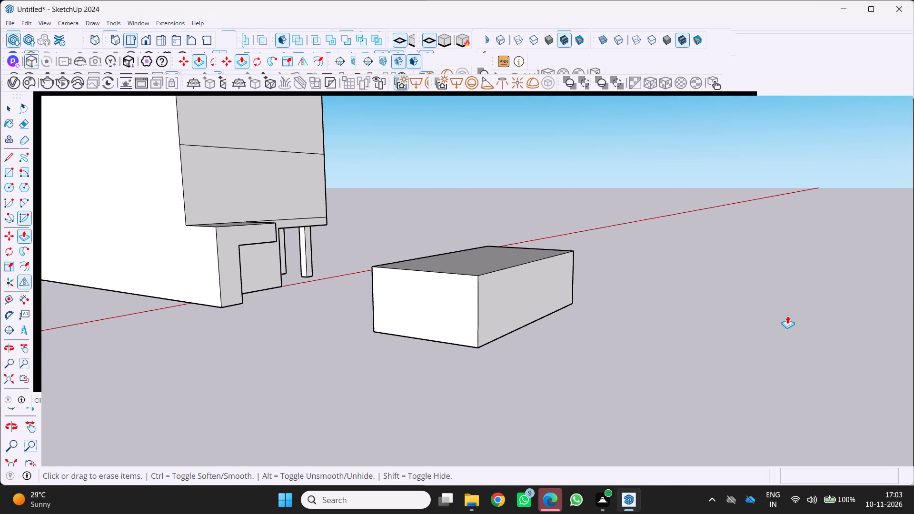
key("l")
middle_click_drag(478, 295, 397, 311)
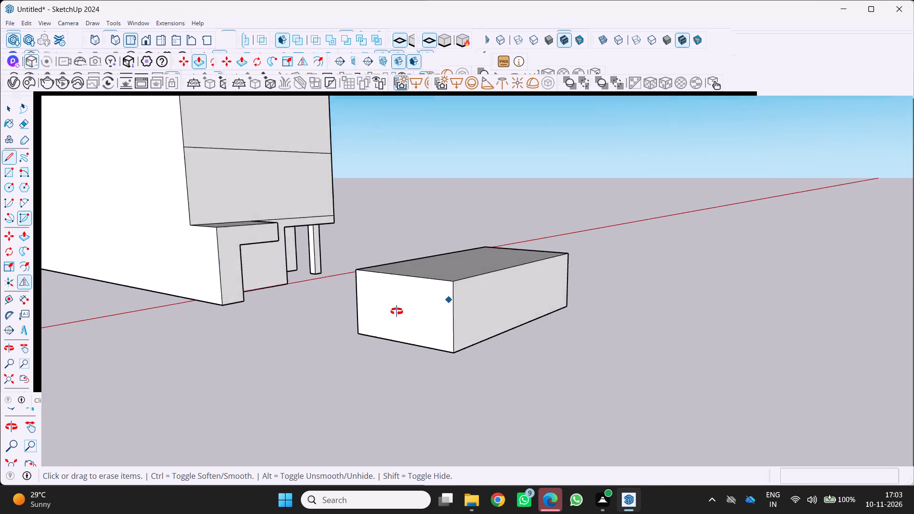
middle_click_drag(397, 311, 387, 312)
scroll(376, 287, "up", 1)
left_click(374, 295)
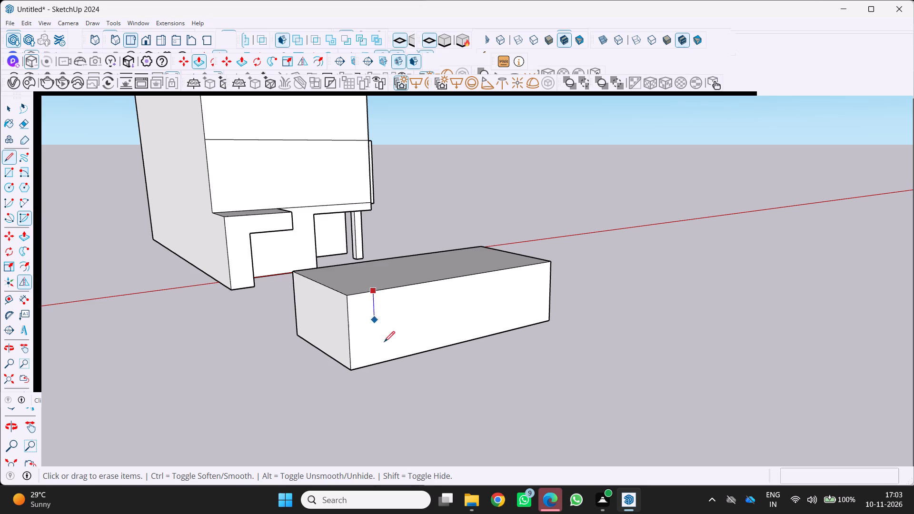
left_click(377, 362)
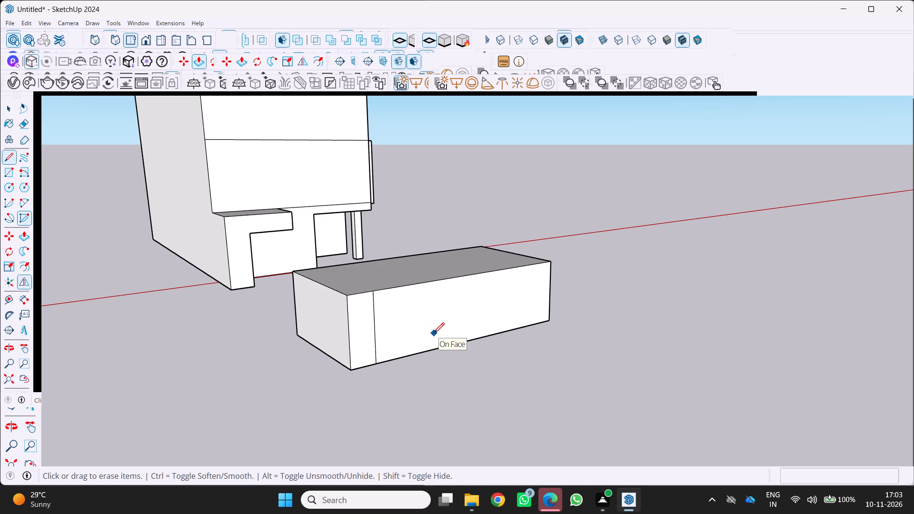
key("l")
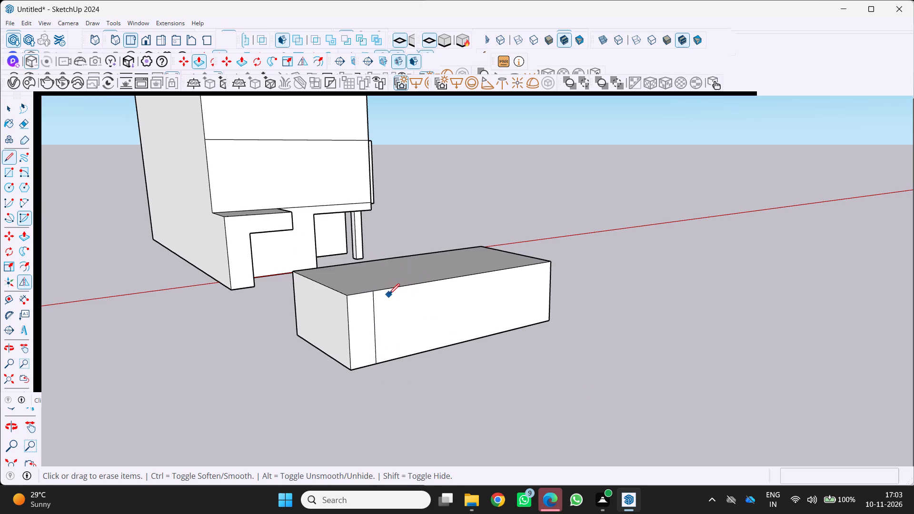
left_click(394, 290)
left_click(396, 361)
left_click(410, 287)
left_click(412, 360)
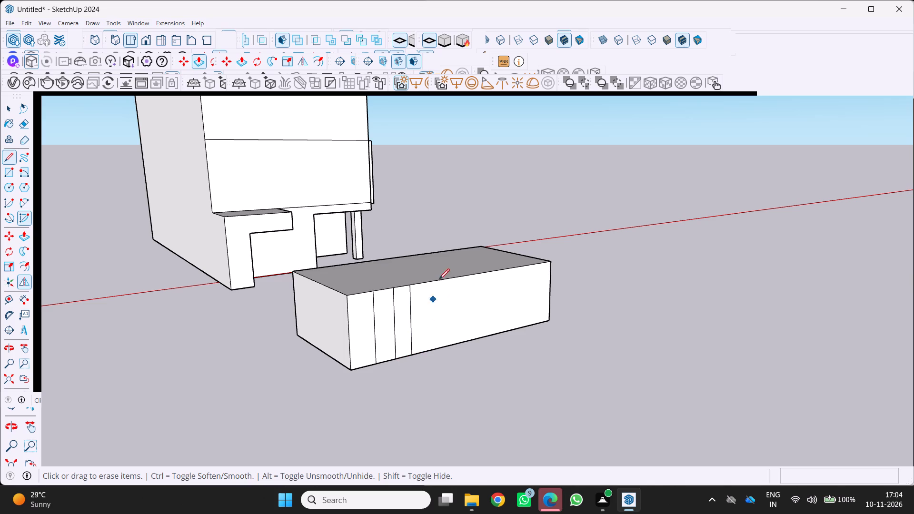
left_click(424, 284)
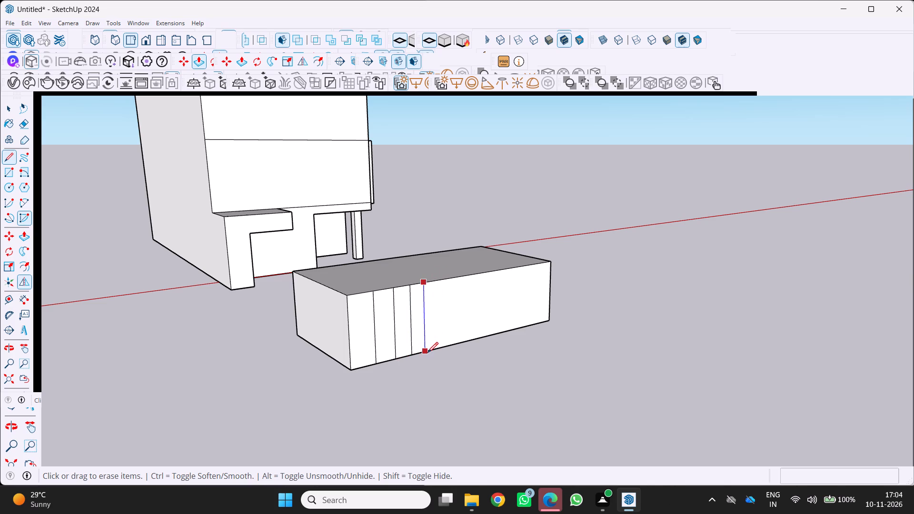
left_click(427, 353)
Draw seven more vertical lines at roughly similar spacing across the rest of the long face, dividing it into twelve strips.
middle_click_drag(438, 349, 340, 340)
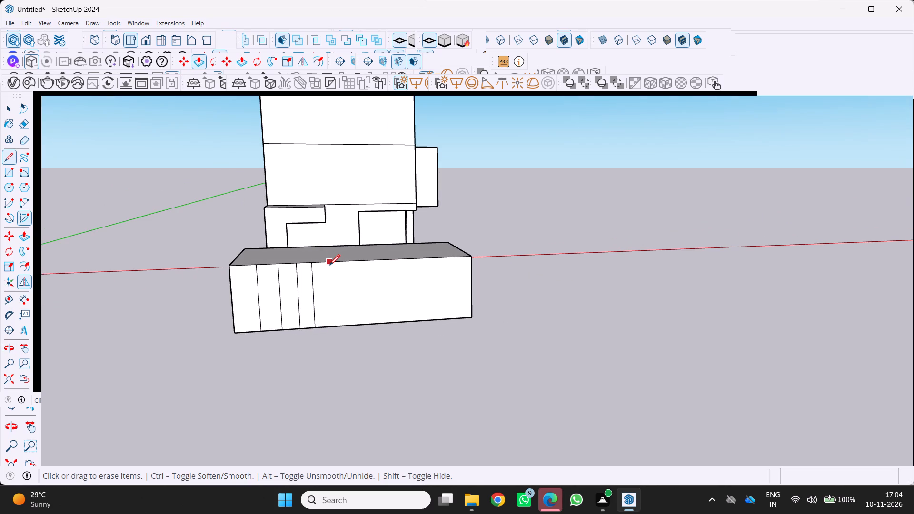
left_click(329, 265)
left_click(328, 327)
left_click(346, 263)
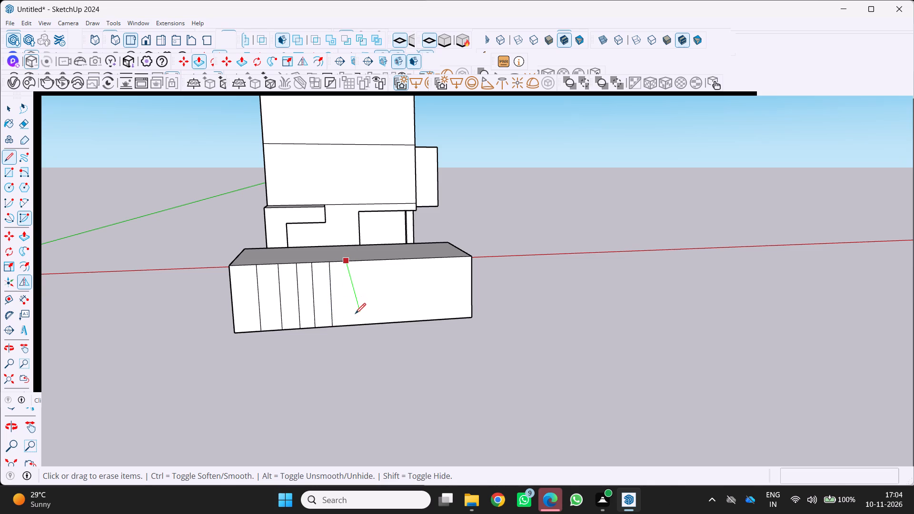
left_click(346, 331)
left_click_drag(366, 262, 366, 266)
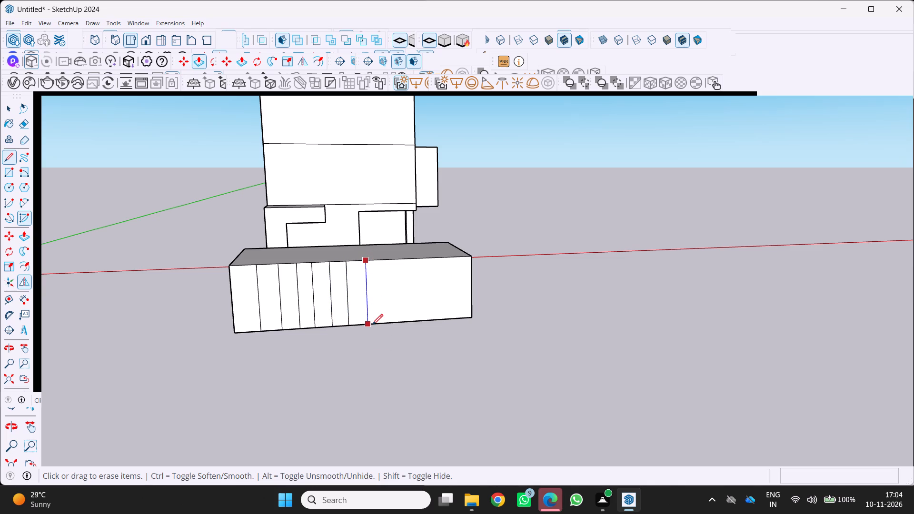
left_click(372, 325)
left_click_drag(383, 260, 383, 267)
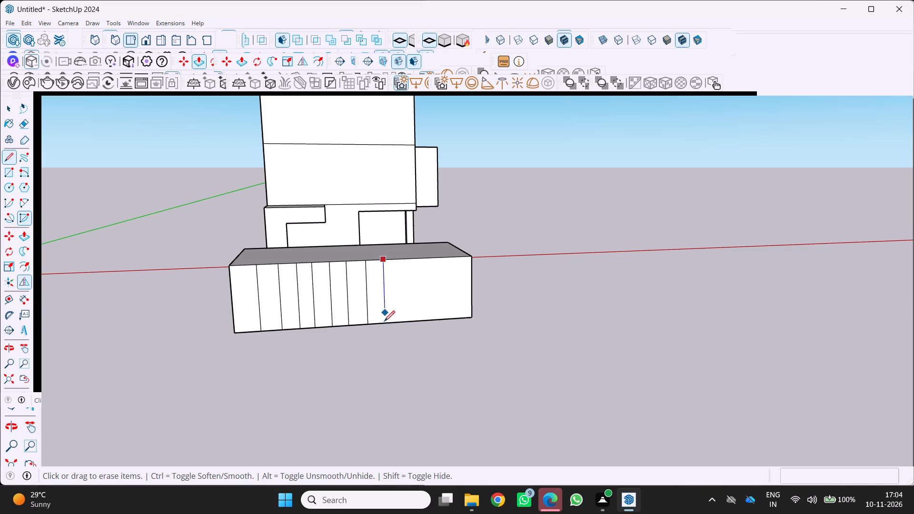
left_click(381, 327)
left_click(406, 261)
left_click(407, 324)
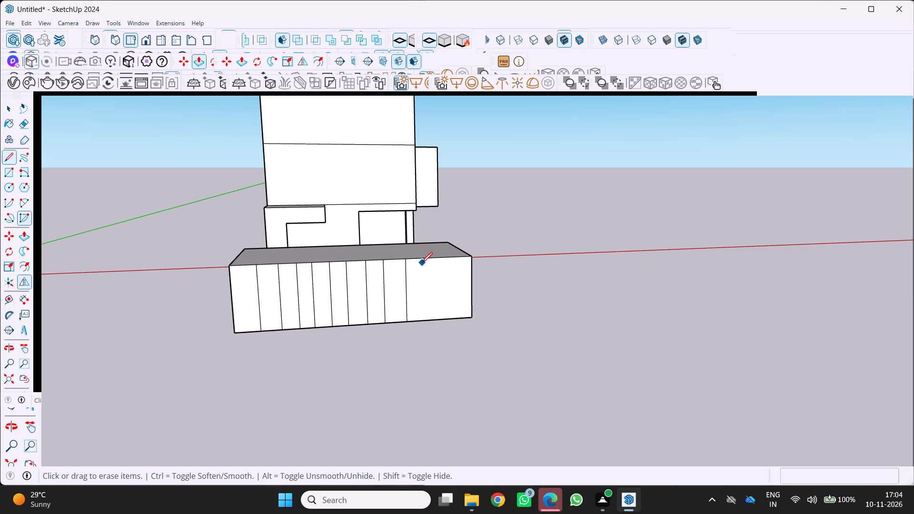
left_click(423, 258)
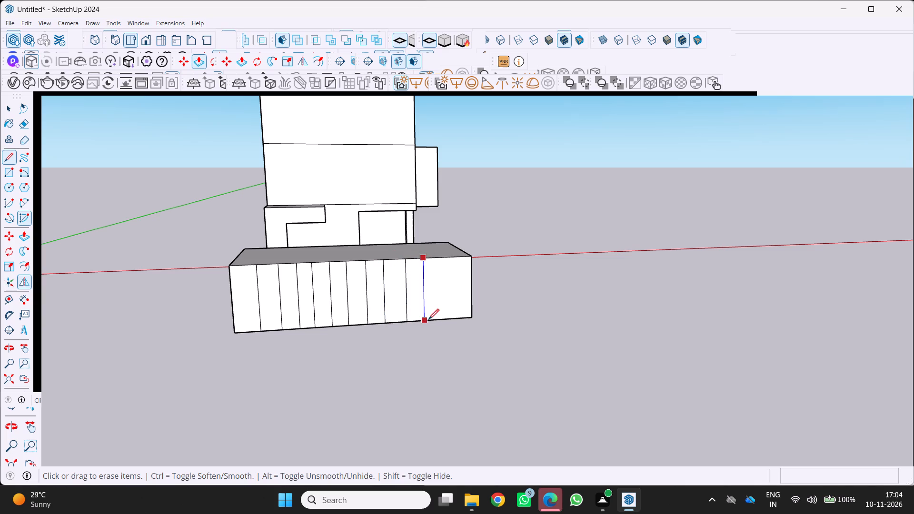
left_click(428, 319)
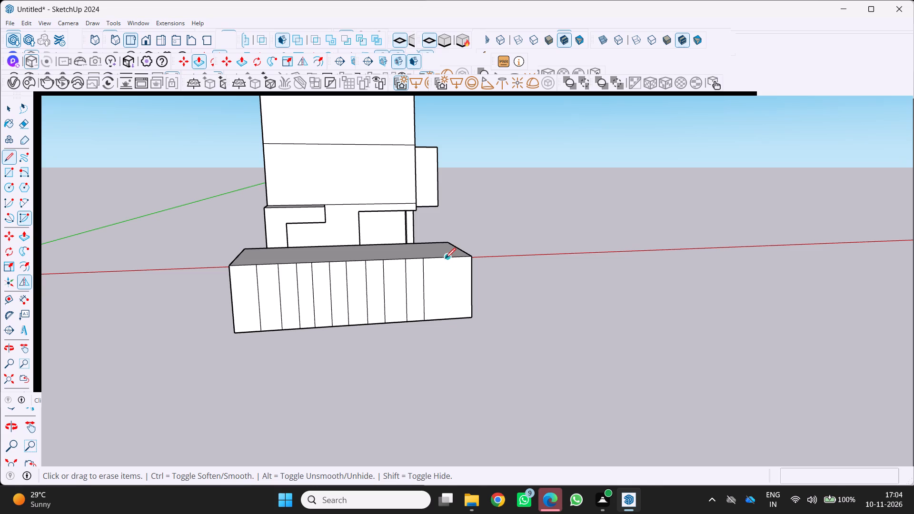
left_click(445, 258)
left_click(449, 324)
Draw a horizontal line at mid-height across the whole striped face, from one end edge to the other.
left_click(6, 157)
scroll(261, 291, "up", 3)
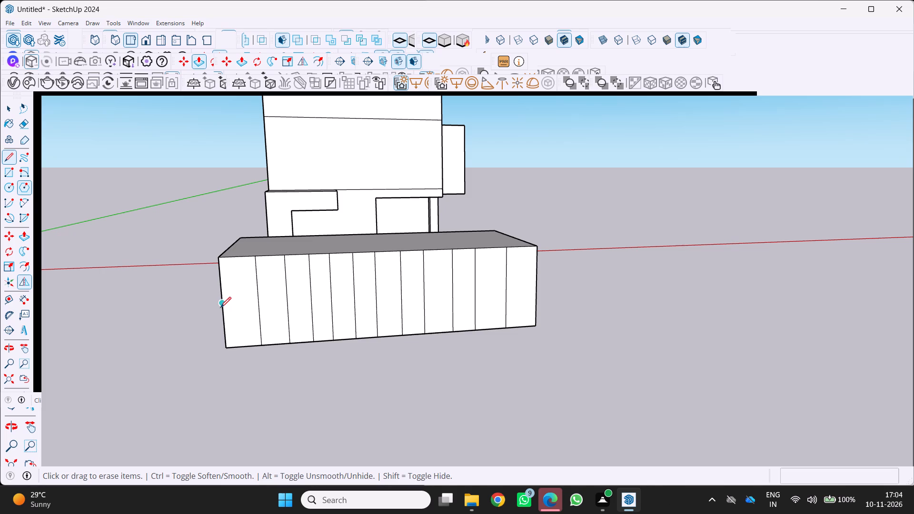
left_click_drag(220, 307, 225, 307)
scroll(531, 290, "up", 2)
left_click(537, 287)
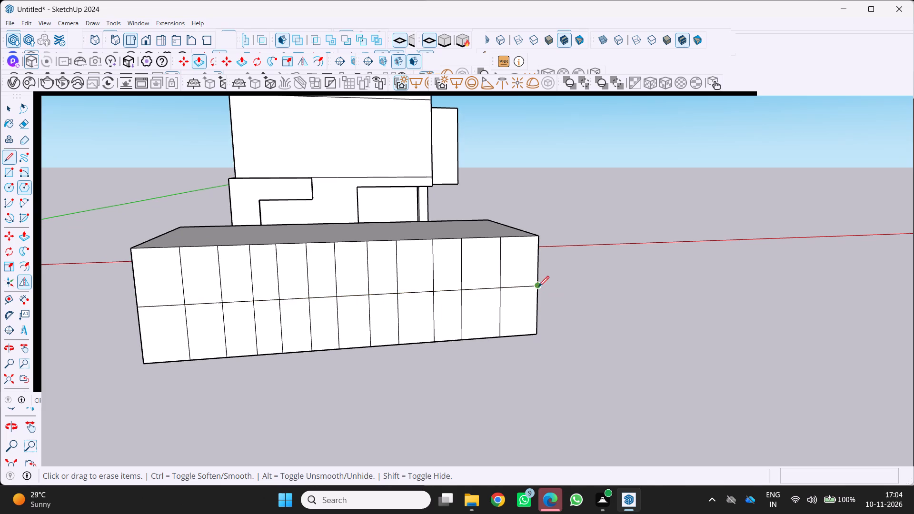
Place a Tape Measure guide parallel to the mid-height line, 1 inch above it.
scroll(254, 294, "up", 2)
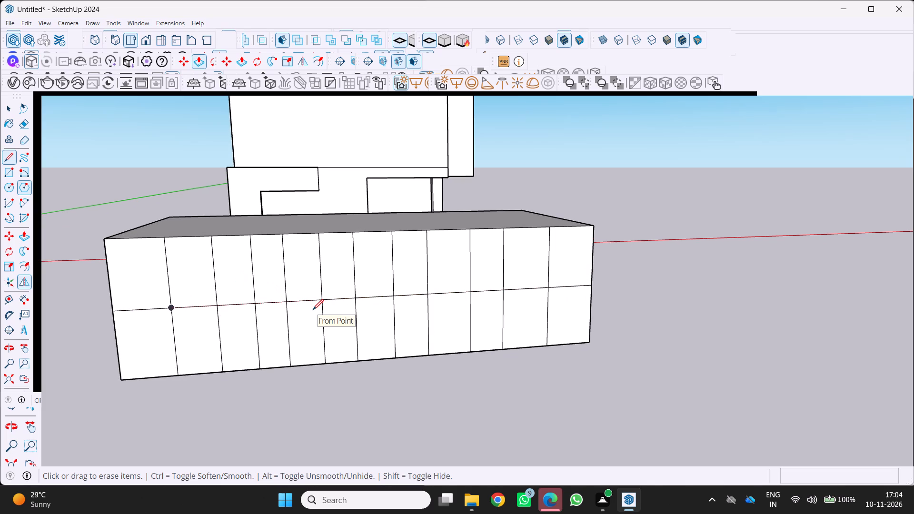
key("t")
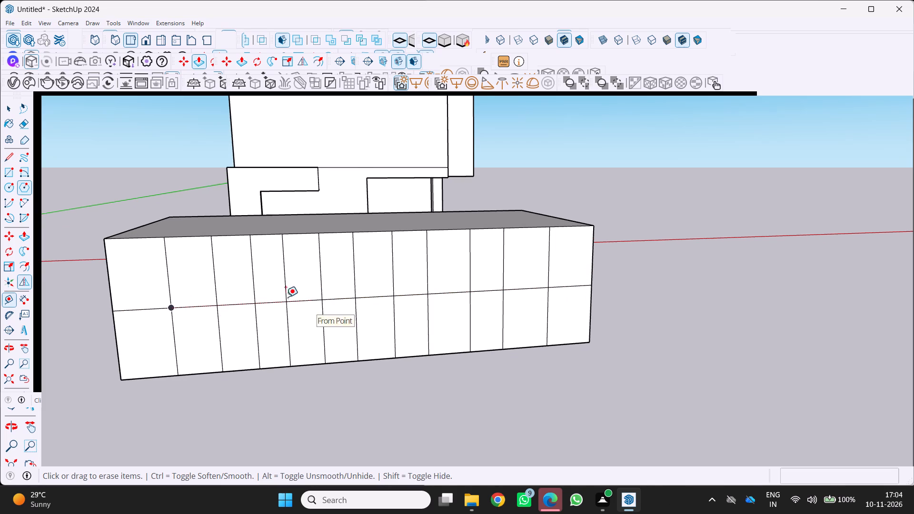
scroll(274, 290, "up", 3)
left_click(316, 303)
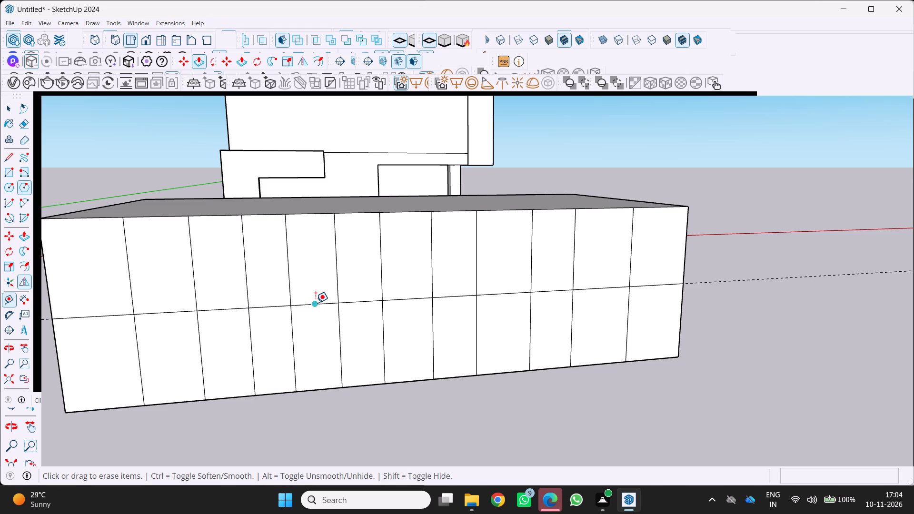
scroll(313, 271, "down", 5)
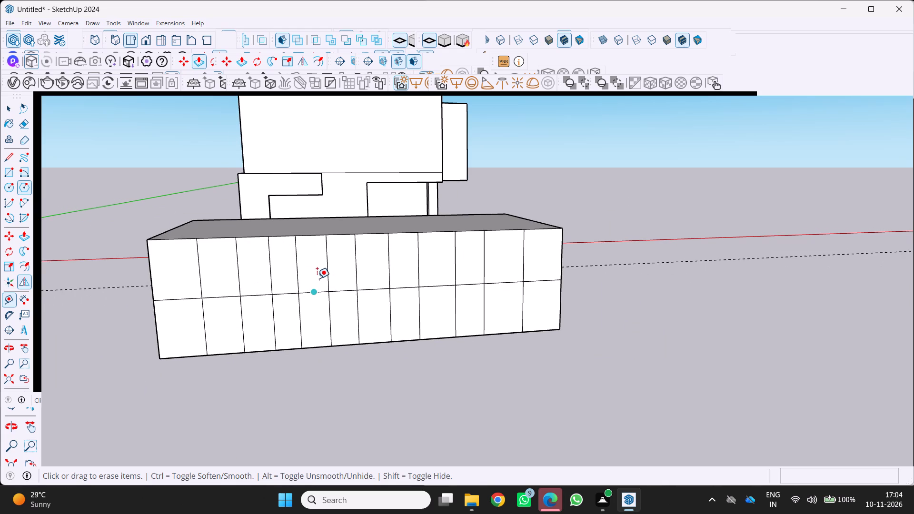
scroll(308, 280, "down", 2)
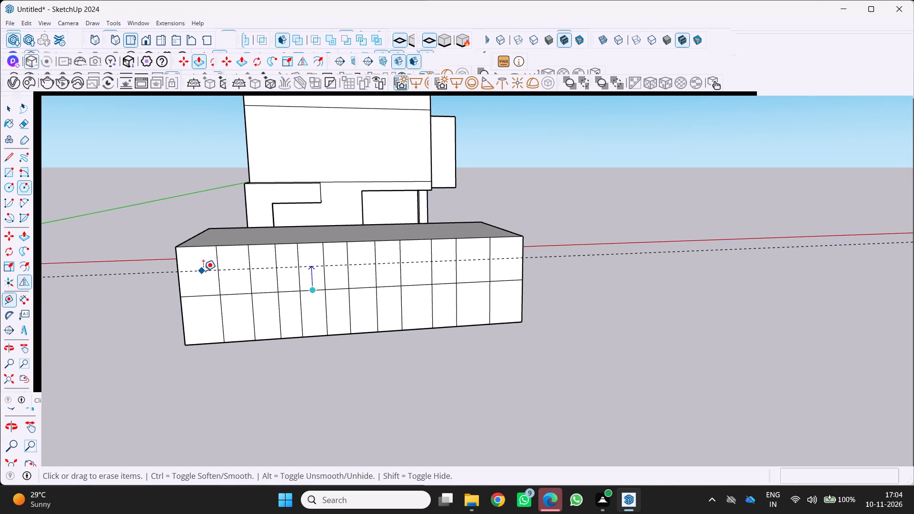
key("1")
key("Return")
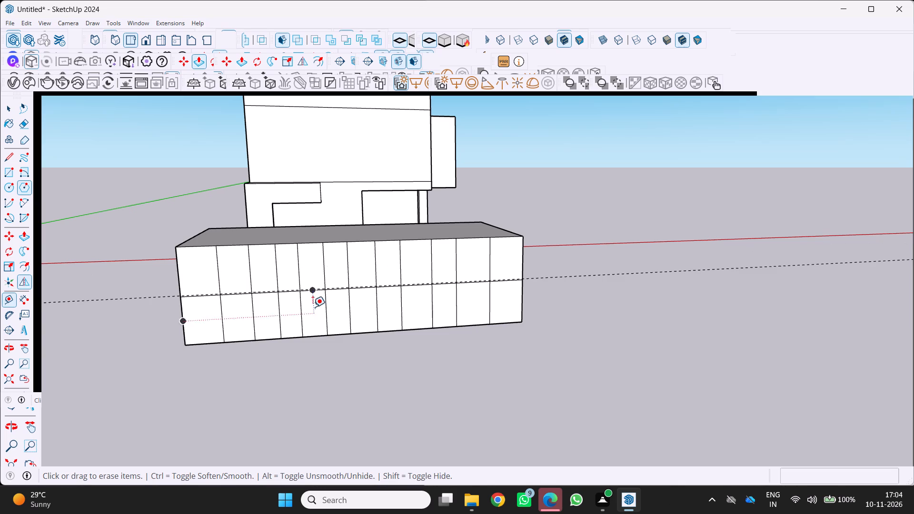
Place a second Tape Measure guide parallel to the mid-height line, 1 inch below it.
scroll(312, 306, "up", 9)
middle_click_drag(306, 289, 299, 242)
scroll(298, 238, "up", 8)
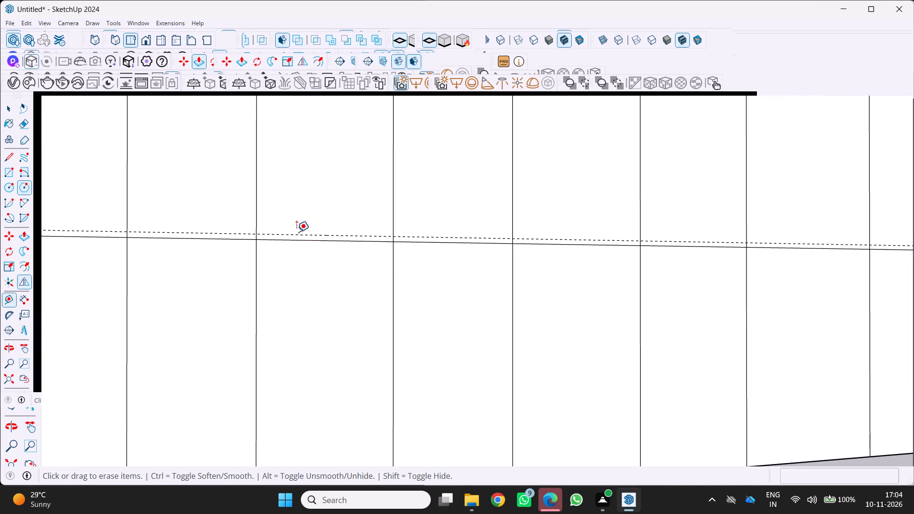
left_click_drag(287, 239, 288, 244)
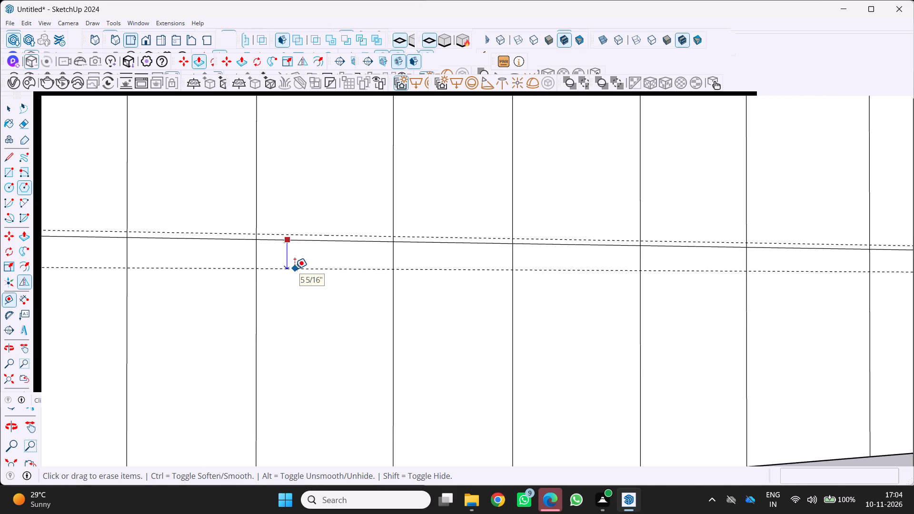
key("1")
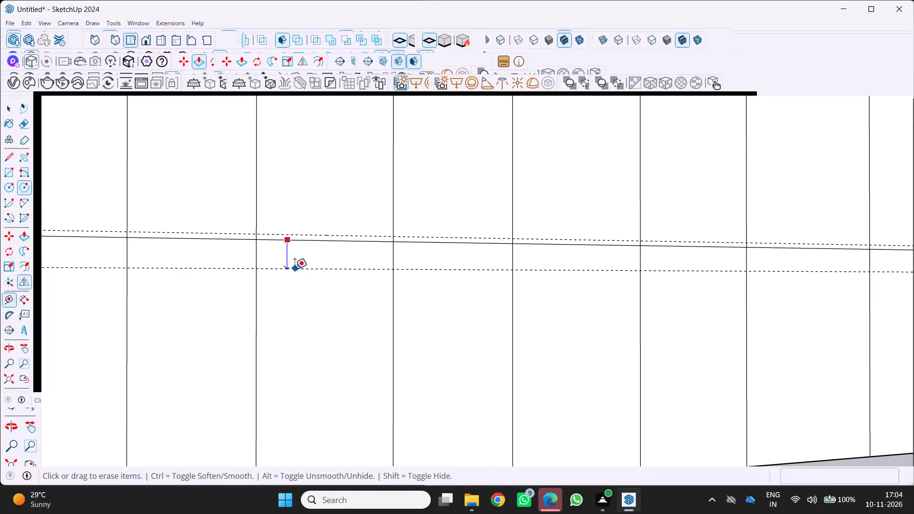
key("Return")
Draw a thin rectangle between the two guides across the full length of the striped face, from one end edge to the other.
scroll(426, 304, "down", 11)
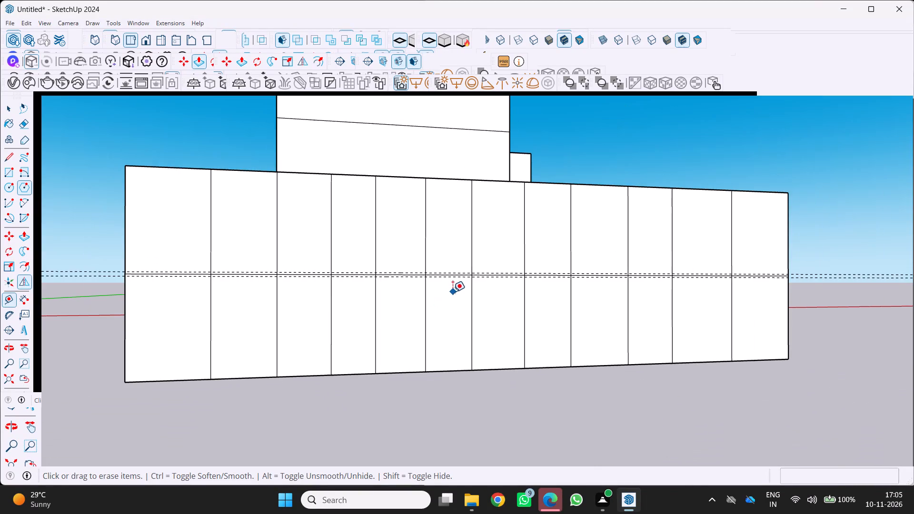
scroll(59, 255, "up", 5)
scroll(156, 281, "down", 5)
scroll(219, 292, "up", 3)
key("r")
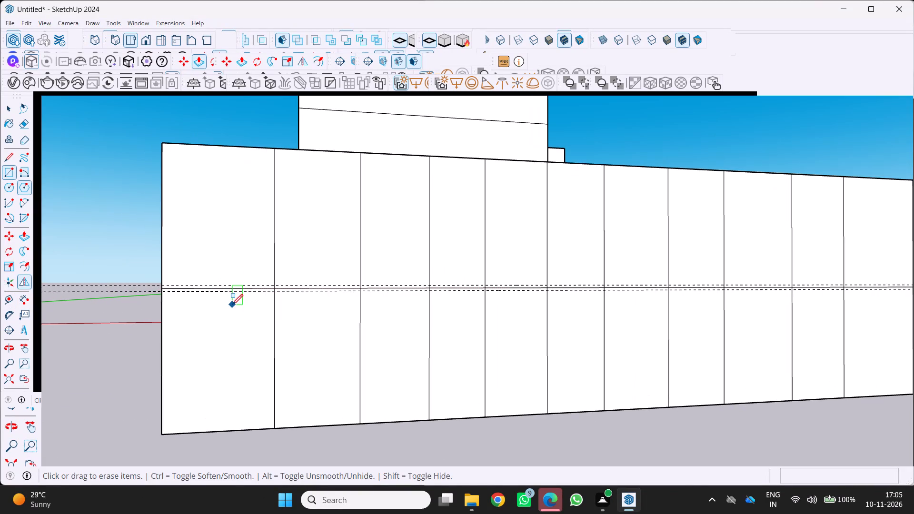
scroll(150, 286, "up", 4)
scroll(166, 300, "down", 3)
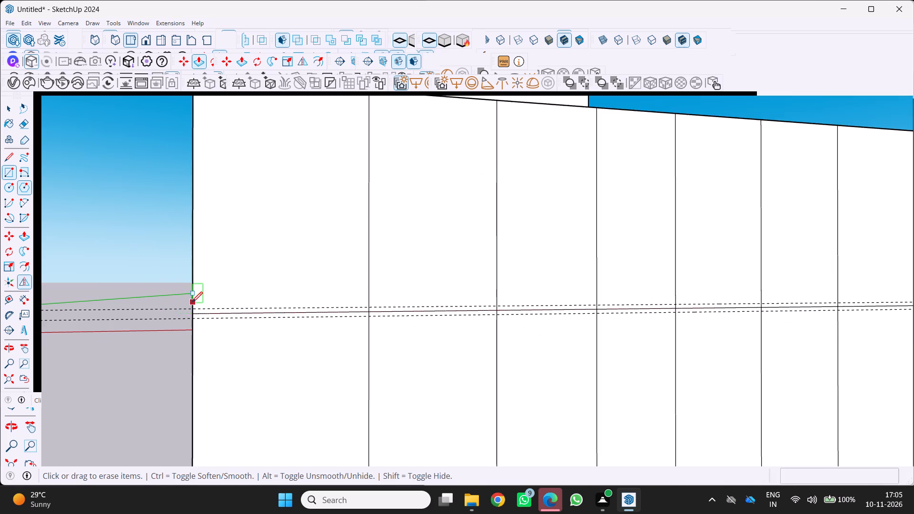
scroll(199, 303, "up", 5)
scroll(200, 311, "down", 3)
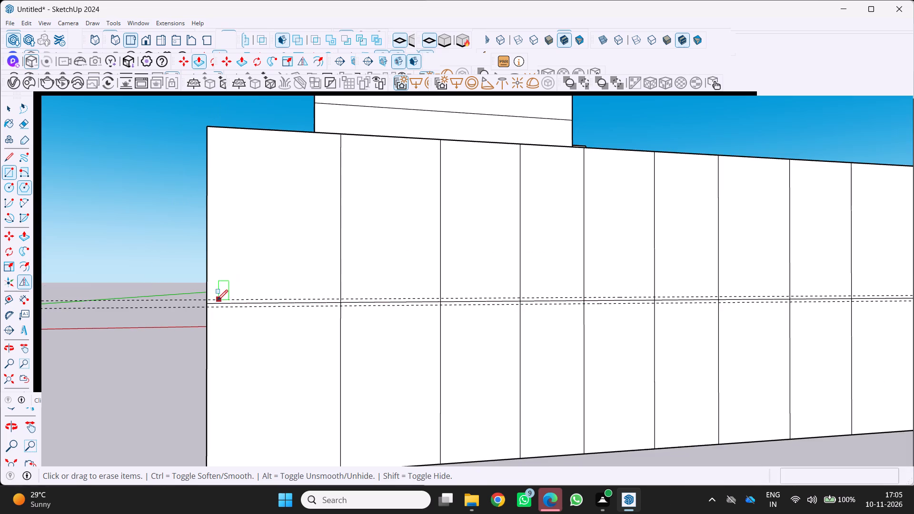
scroll(208, 298, "up", 6)
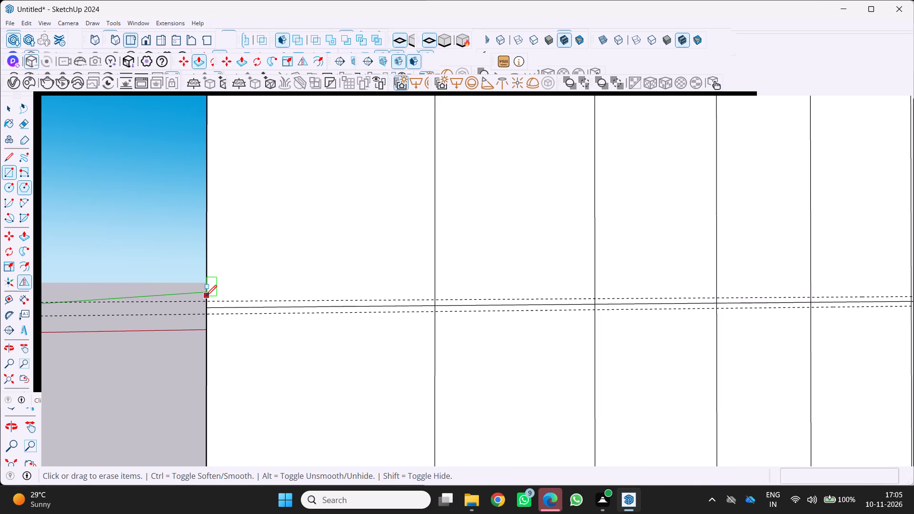
left_click(206, 299)
scroll(206, 302, "down", 6)
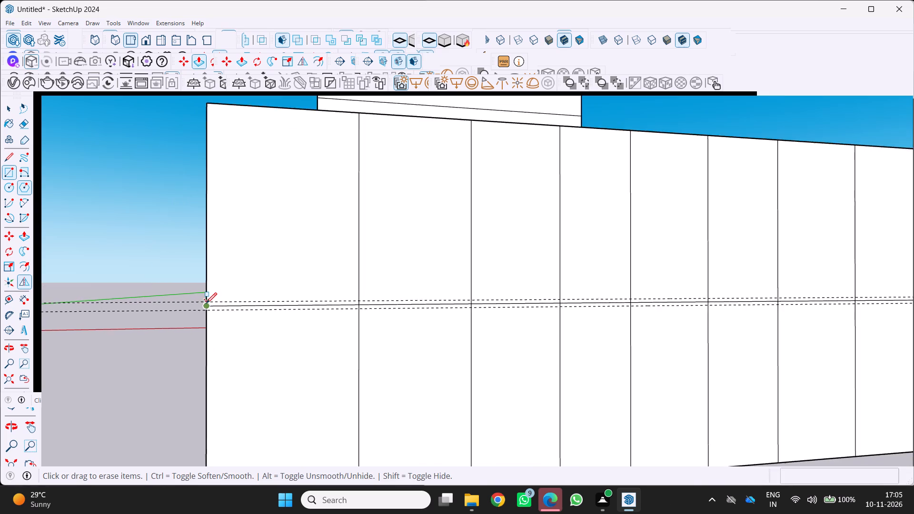
scroll(206, 303, "down", 14)
scroll(708, 321, "up", 4)
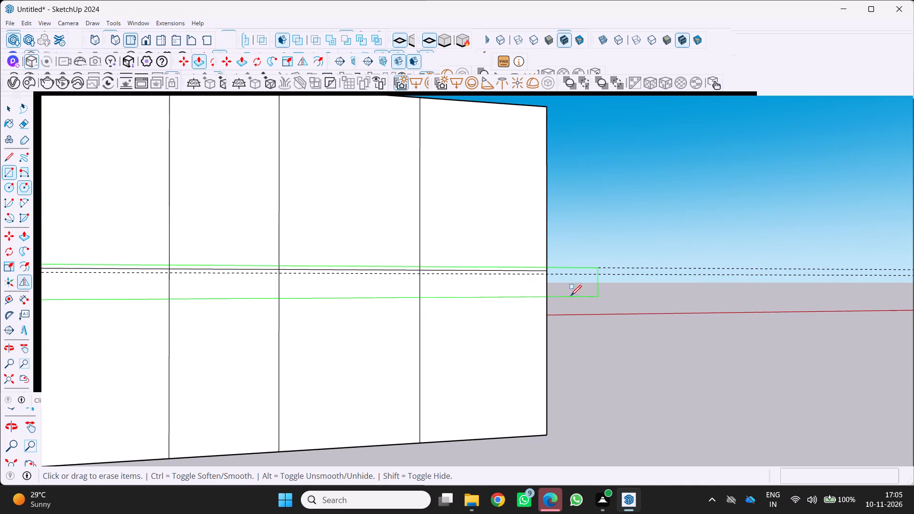
scroll(535, 276, "up", 7)
scroll(576, 262, "up", 3)
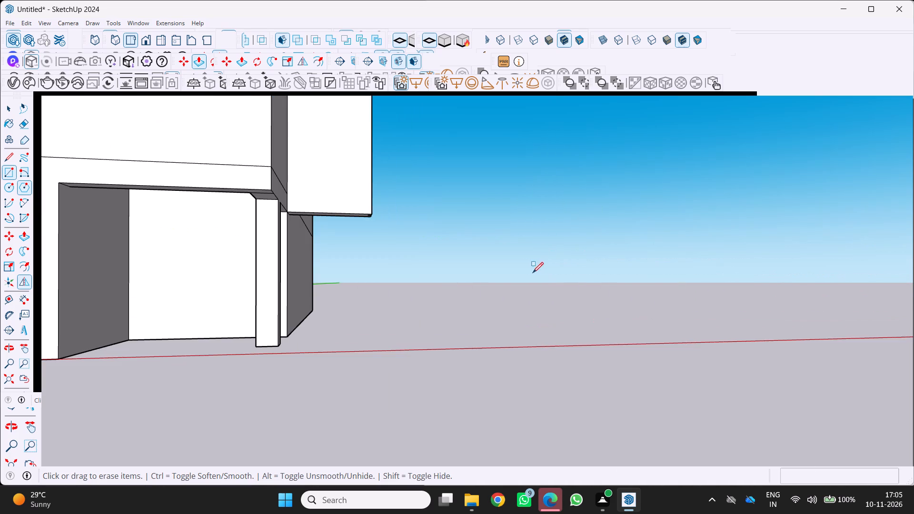
scroll(534, 273, "down", 10)
scroll(558, 272, "up", 10)
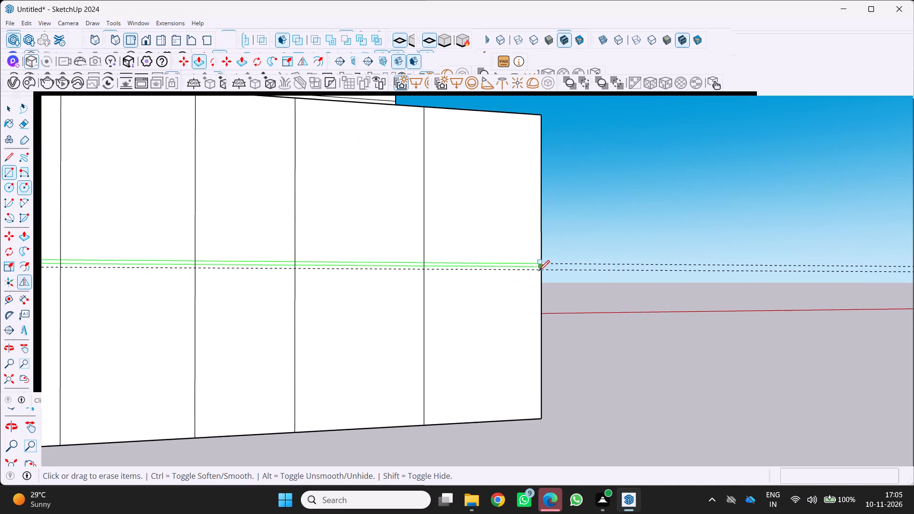
scroll(539, 271, "up", 6)
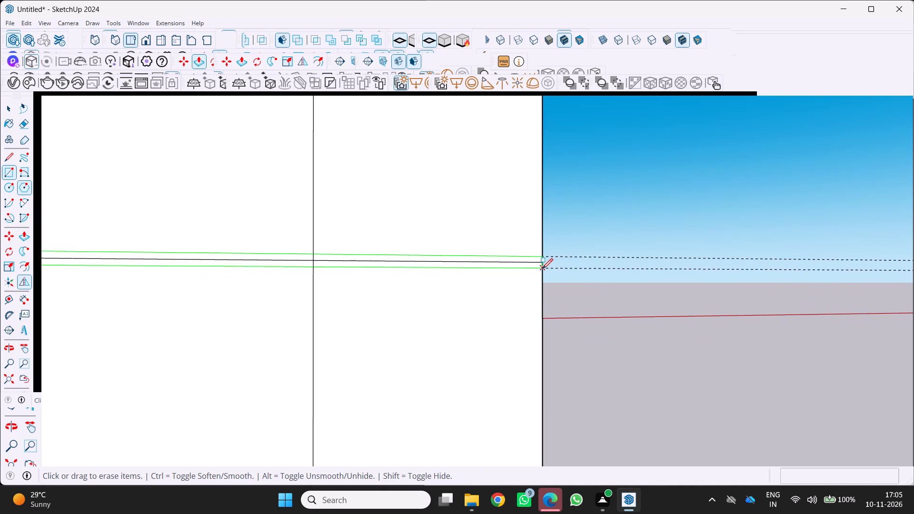
left_click(543, 270)
Erase the mid-height line inside the band across the first three strips nearest the origin, plus the vertical pieces at their two dividers.
scroll(559, 271, "down", 12)
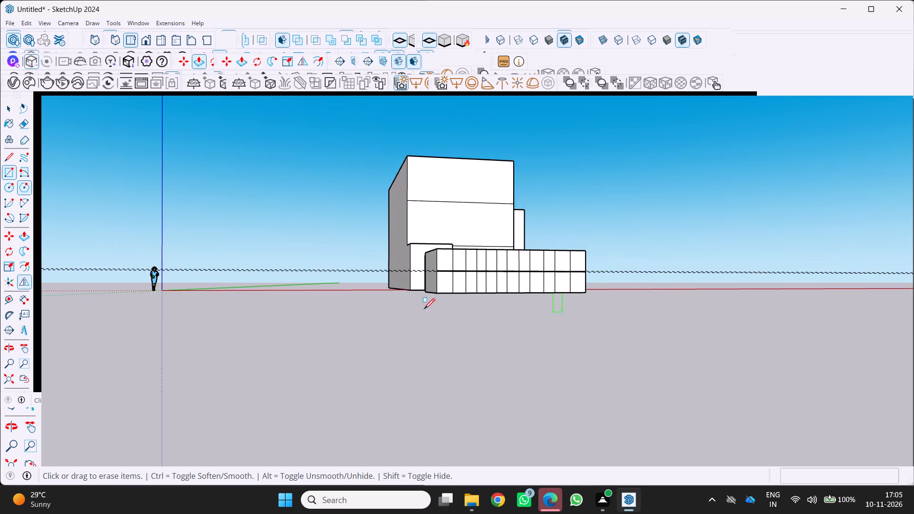
scroll(319, 281, "up", 7)
scroll(578, 276, "up", 2)
middle_click_drag(580, 276, 526, 280)
scroll(526, 280, "up", 4)
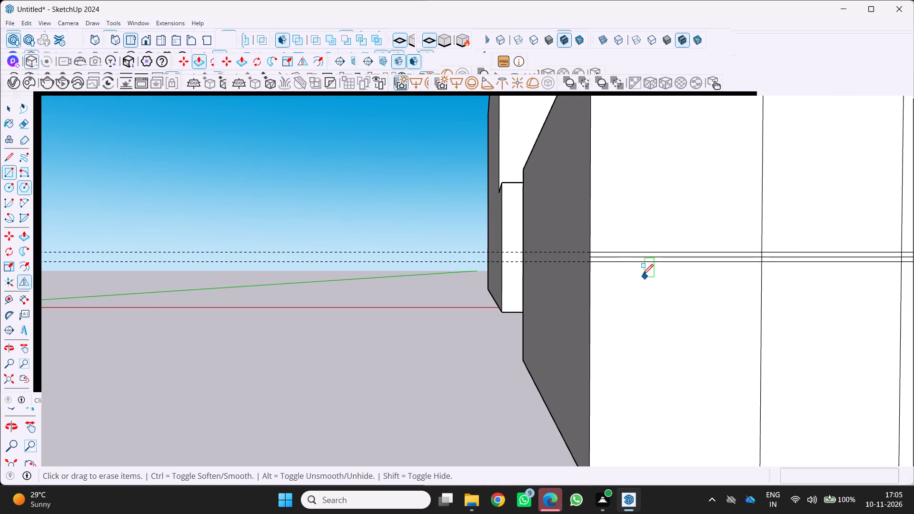
key("e")
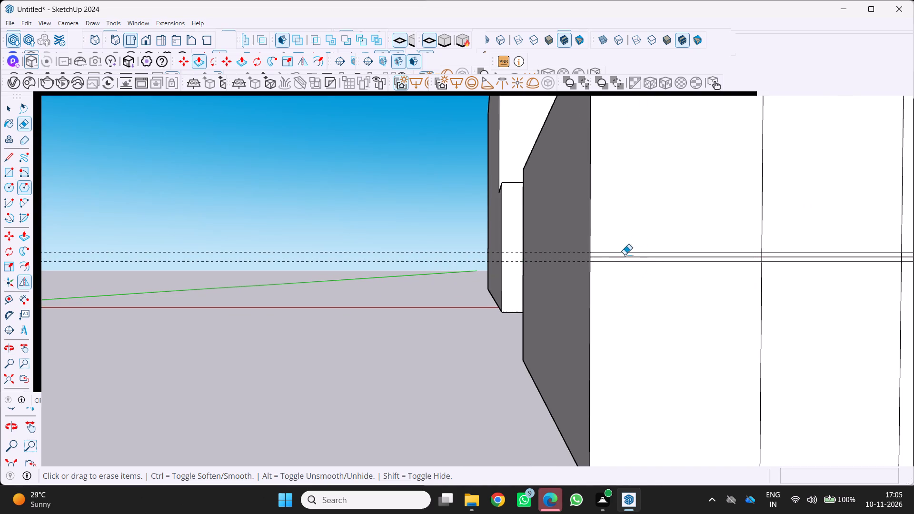
scroll(615, 244, "up", 6)
left_click(597, 257)
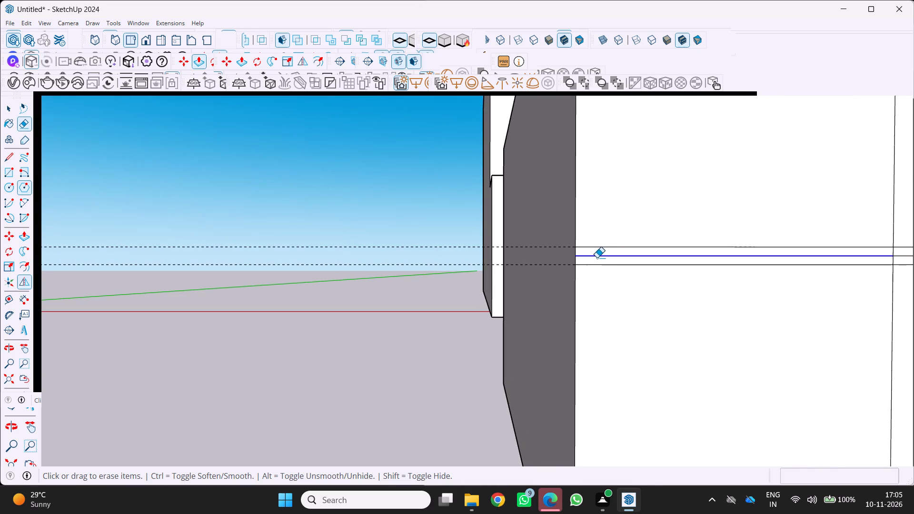
scroll(595, 257, "down", 12)
scroll(754, 265, "up", 7)
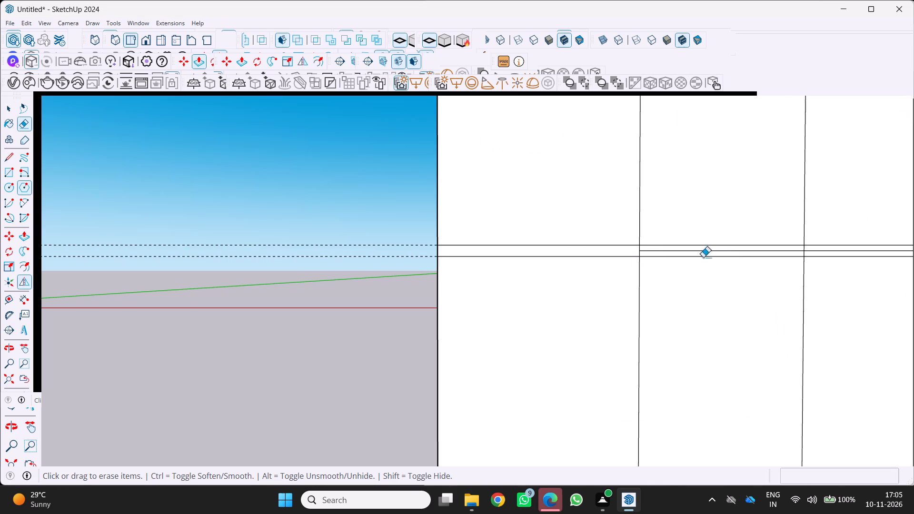
scroll(646, 248, "up", 3)
left_click(638, 251)
scroll(638, 252, "down", 3)
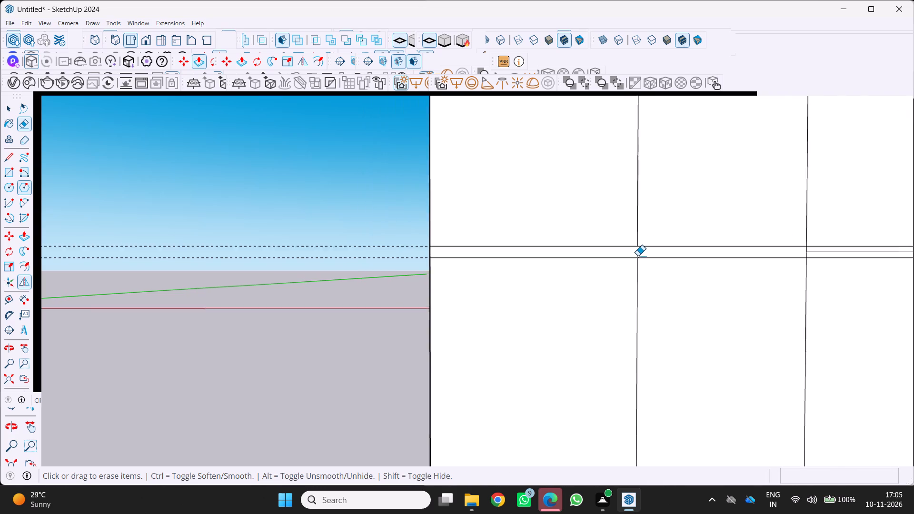
scroll(638, 256, "down", 8)
scroll(717, 266, "up", 4)
middle_click_drag(719, 266, 638, 280)
scroll(714, 263, "up", 9)
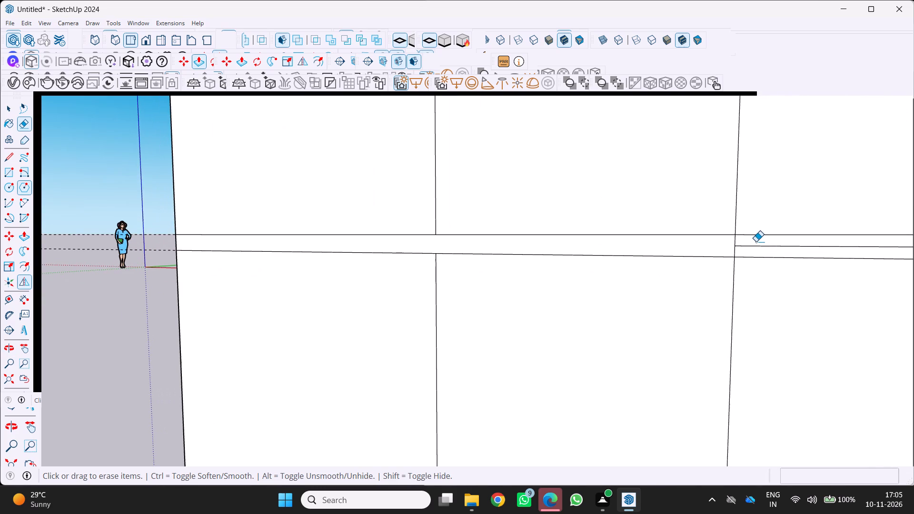
left_click(735, 245)
At the face's far end, erase the mid-height line inside the band across the last two strips, plus the vertical piece between them.
scroll(727, 245, "down", 4)
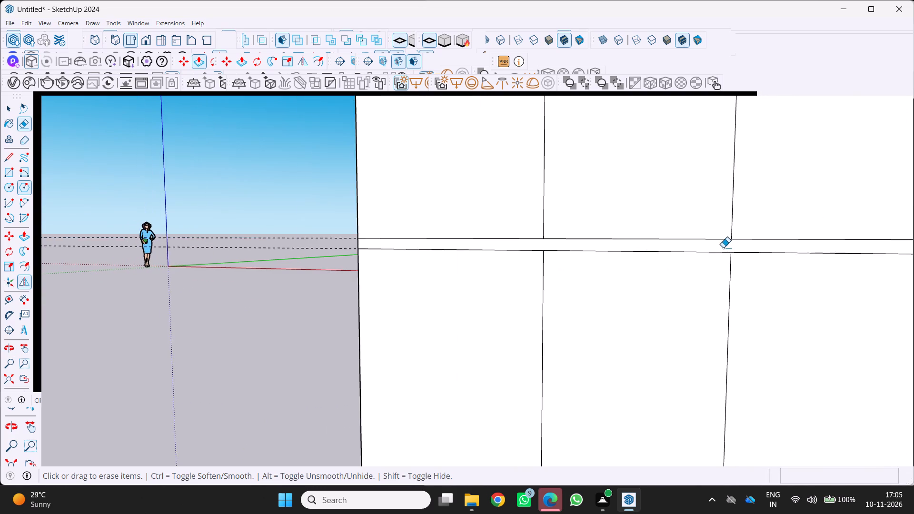
scroll(723, 247, "down", 17)
middle_click_drag(780, 260, 716, 278)
scroll(714, 278, "down", 10)
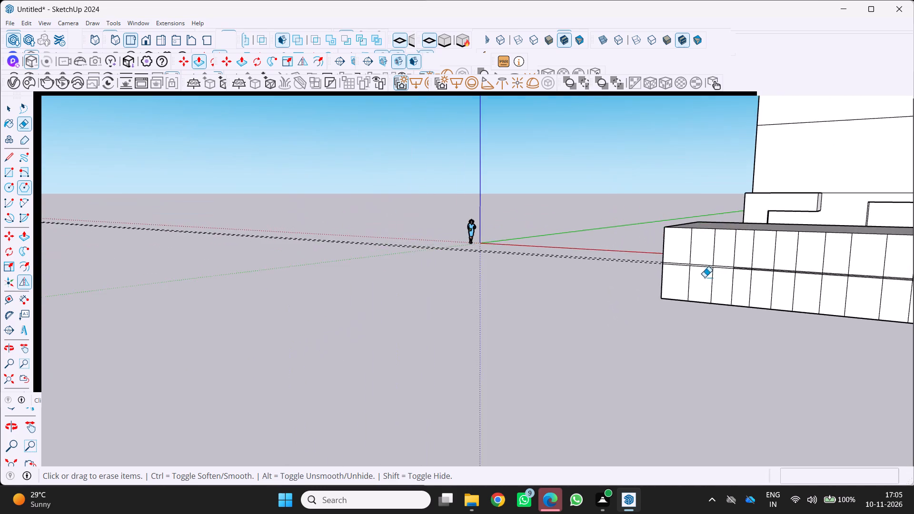
scroll(773, 289, "up", 4)
middle_click_drag(768, 289, 692, 275)
scroll(690, 275, "down", 11)
scroll(734, 296, "up", 10)
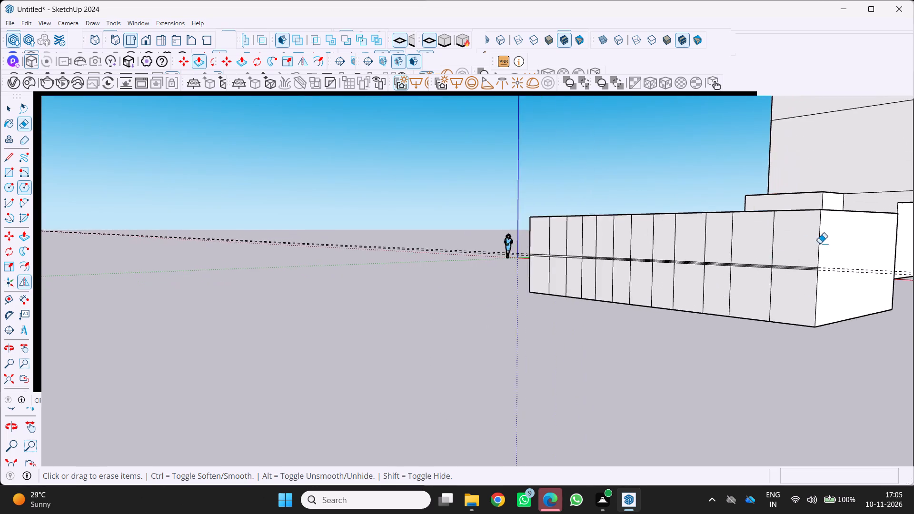
scroll(820, 243, "up", 20)
scroll(820, 243, "up", 4)
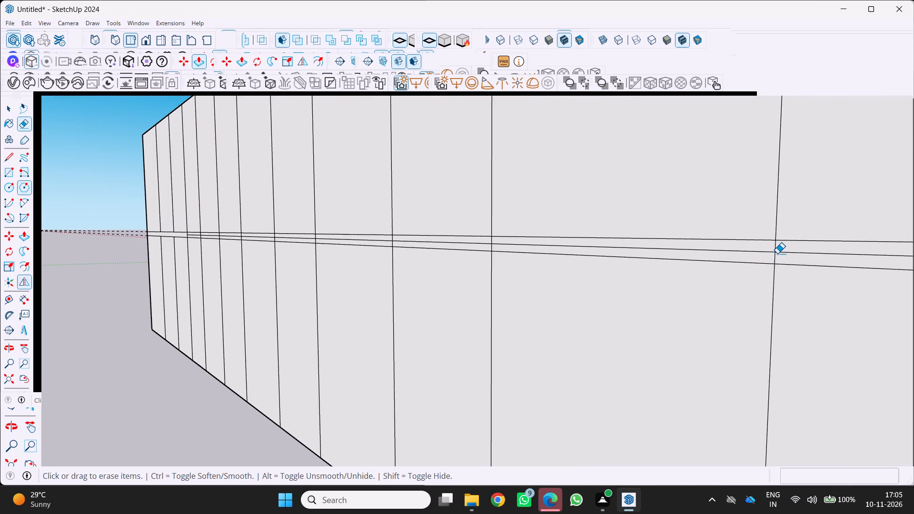
left_click(773, 251)
left_click_drag(775, 252, 763, 251)
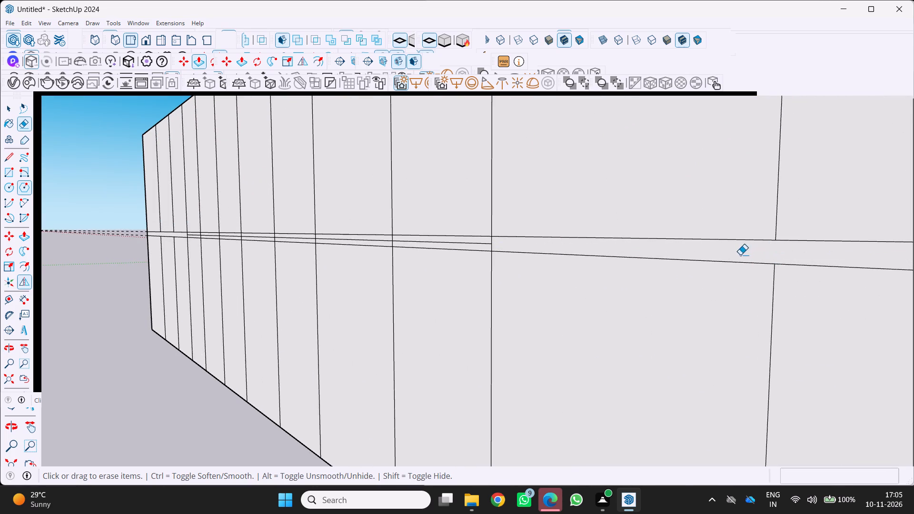
Erase the vertical pieces crossing the band at the eighth and ninth dividers, along with the mid-height line in the adjoining three strips.
scroll(765, 257, "down", 6)
middle_click_drag(458, 271, 593, 296)
scroll(571, 280, "up", 3)
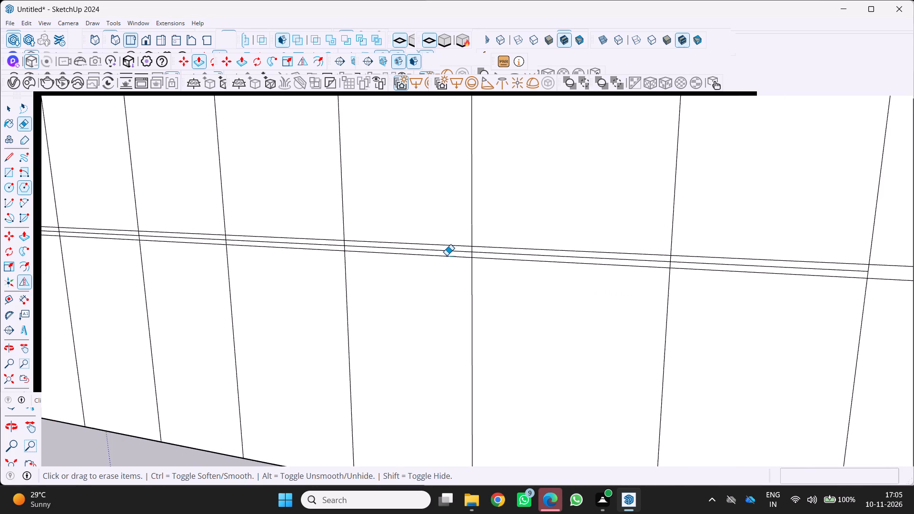
scroll(447, 255, "up", 4)
left_click(482, 252)
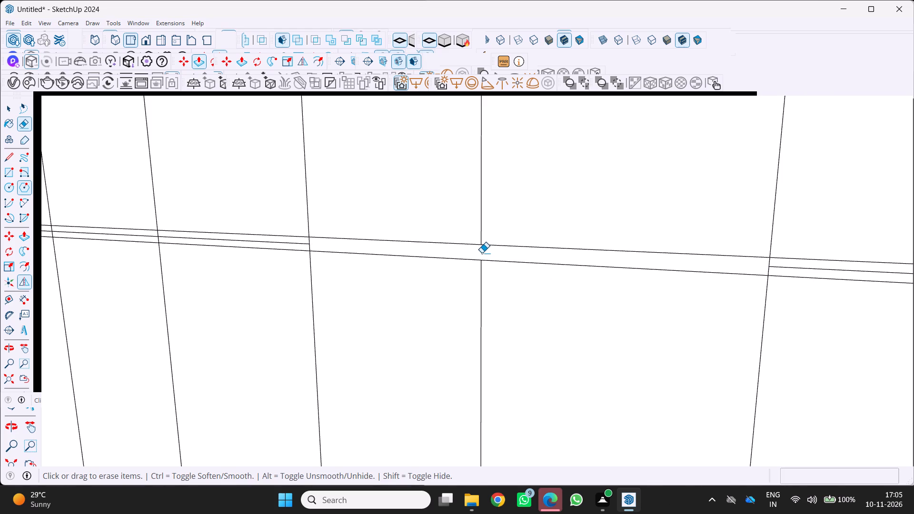
scroll(475, 259, "down", 6)
scroll(670, 266, "up", 4)
scroll(621, 267, "up", 3)
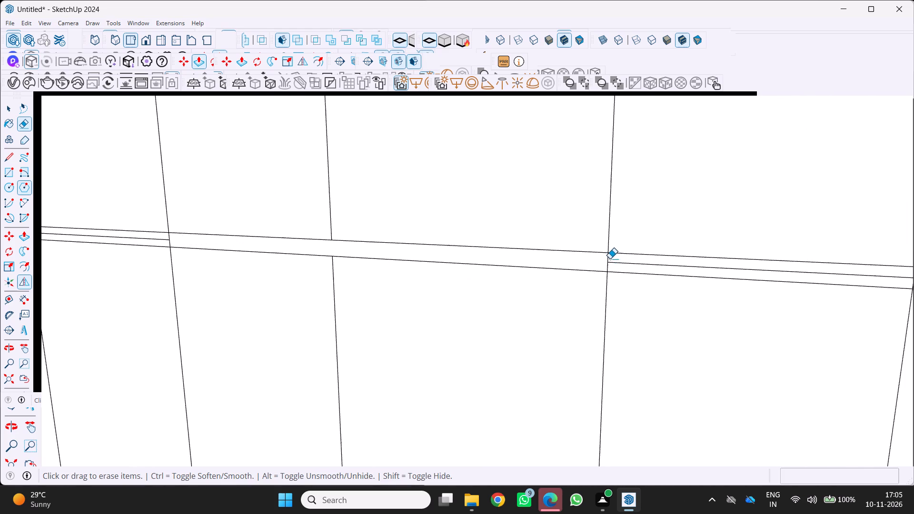
left_click(610, 262)
Erase the vertical piece crossing the band at the third divider and the mid-height line in the fourth strip.
scroll(603, 269, "down", 11)
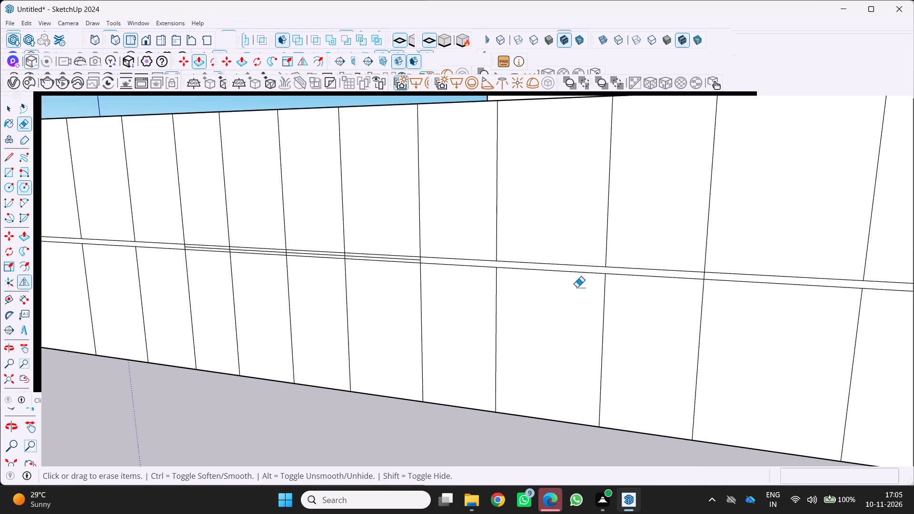
middle_click_drag(302, 304, 480, 288)
scroll(496, 278, "down", 7)
scroll(325, 273, "up", 8)
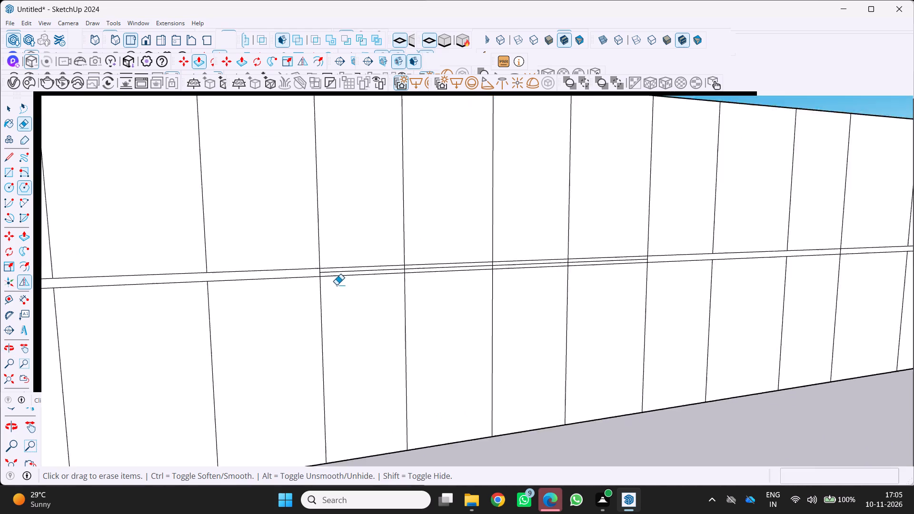
scroll(337, 285, "up", 7)
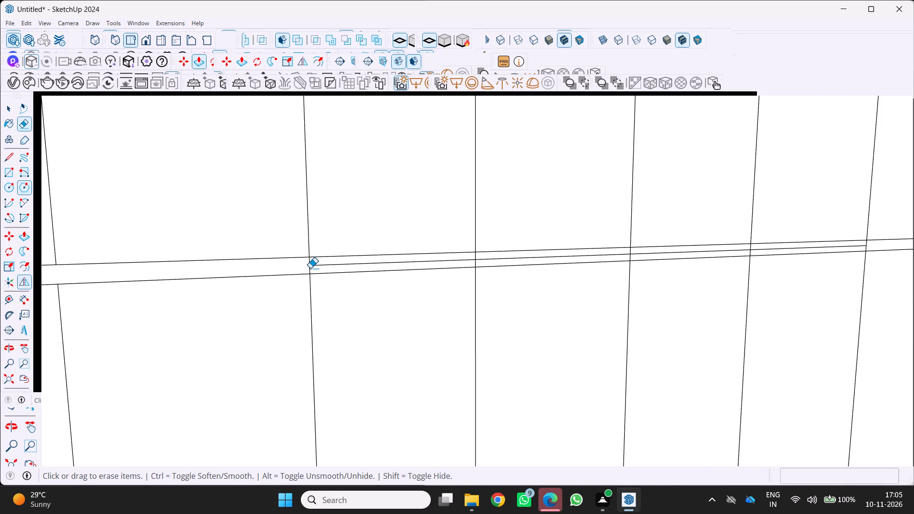
left_click(310, 268)
left_click(311, 263)
Erase the vertical pieces crossing the band at the fourth and fifth dividers, along with the mid-height line in the fifth and sixth strips.
scroll(328, 274, "down", 6)
scroll(534, 309, "up", 1)
middle_click_drag(534, 309, 478, 328)
scroll(475, 325, "down", 6)
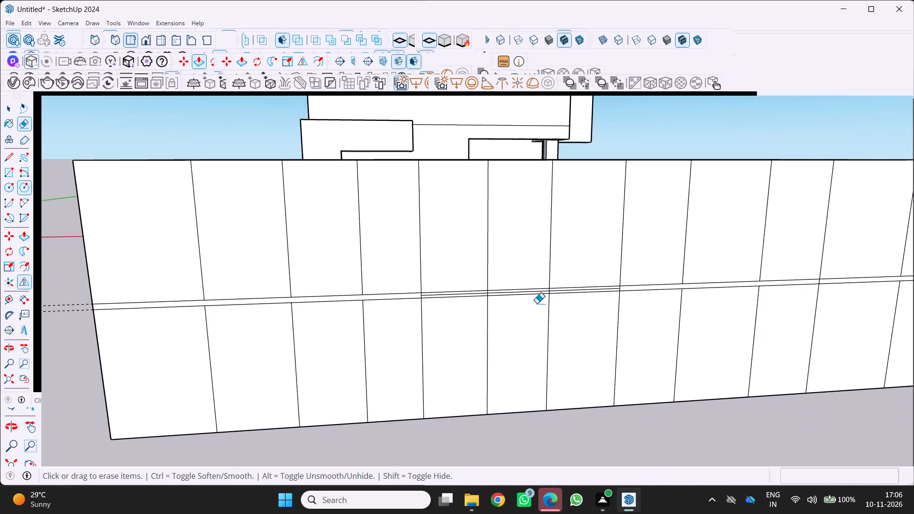
scroll(435, 317, "up", 7)
scroll(518, 287, "up", 3)
scroll(573, 276, "up", 6)
left_click(535, 269)
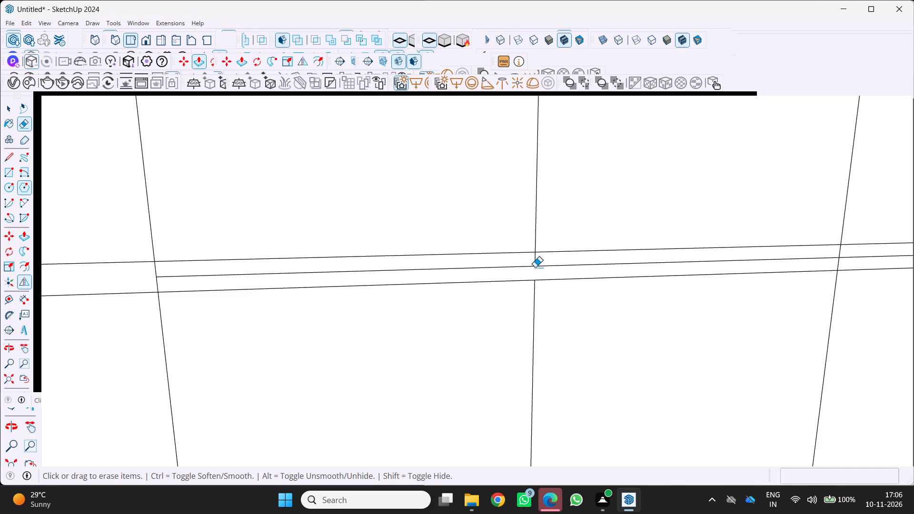
left_click(535, 266)
scroll(536, 268, "down", 6)
scroll(342, 282, "up", 2)
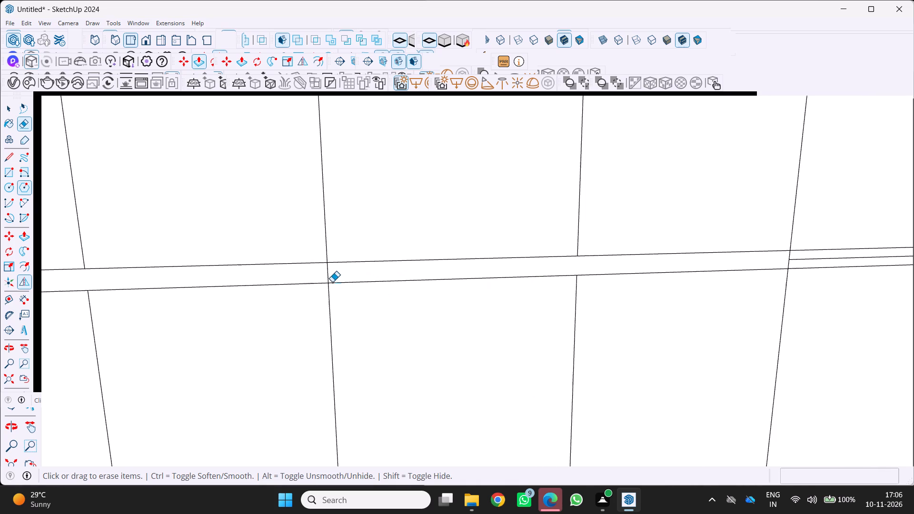
left_click(328, 272)
Erase the last remaining piece of the mid-height line inside the band, in the seventh strip.
scroll(324, 278, "down", 16)
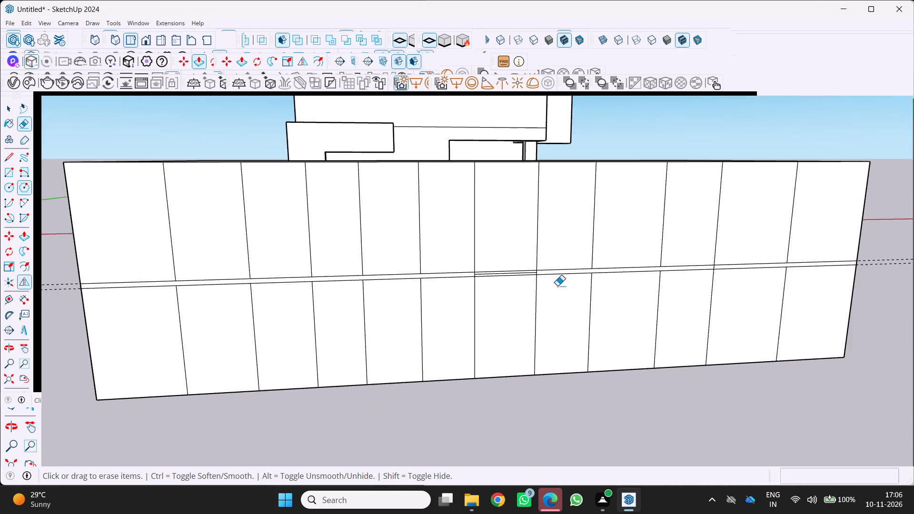
scroll(557, 286, "up", 13)
left_click(469, 262)
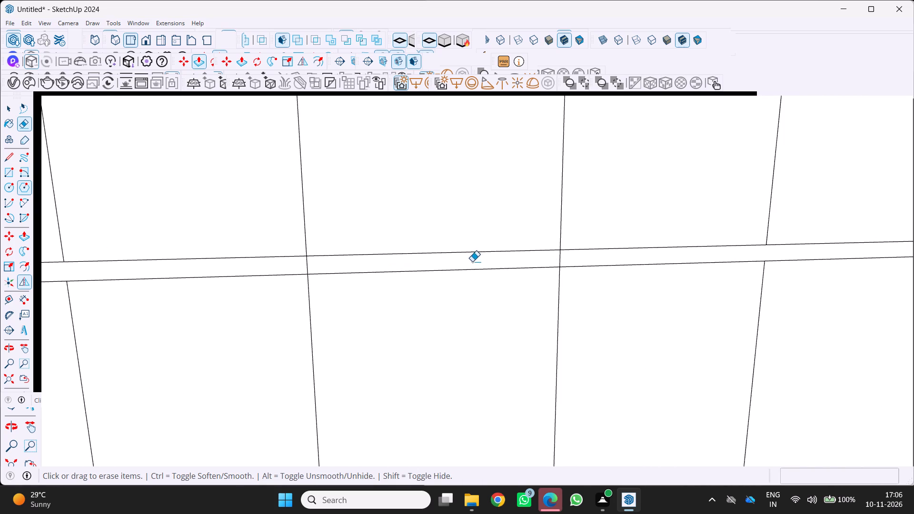
Erase the vertical pieces crossing the horizontal band at the sixth and seventh dividers.
scroll(472, 265, "down", 6)
scroll(523, 282, "up", 7)
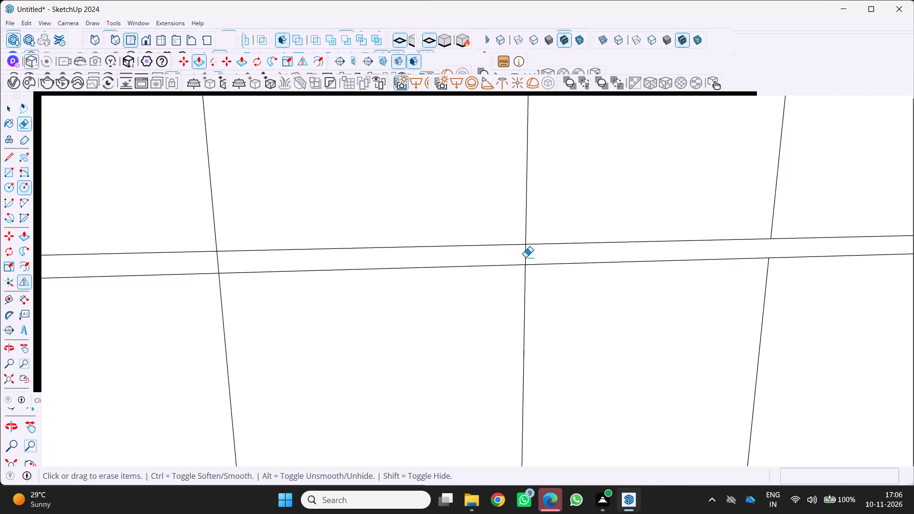
left_click(526, 257)
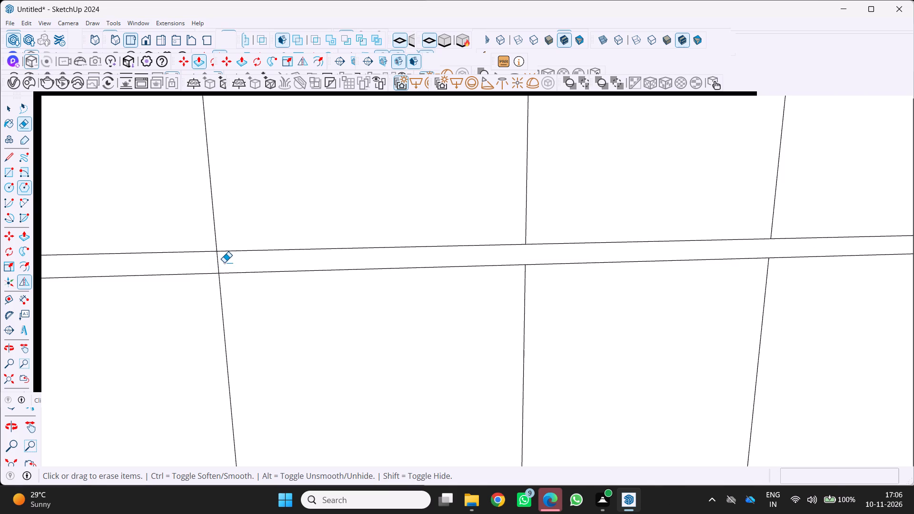
left_click(217, 261)
Push the horizontal band on the box's divided long face slightly inward to form a shallow groove.
scroll(228, 276, "down", 20)
scroll(228, 276, "down", 2)
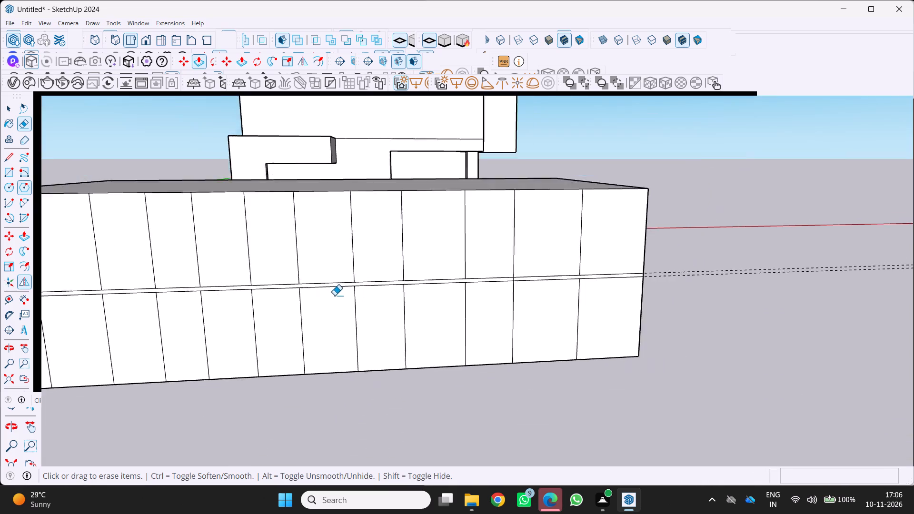
scroll(335, 295, "down", 1)
middle_click_drag(101, 331, 251, 327)
scroll(212, 334, "down", 10)
scroll(198, 384, "up", 9)
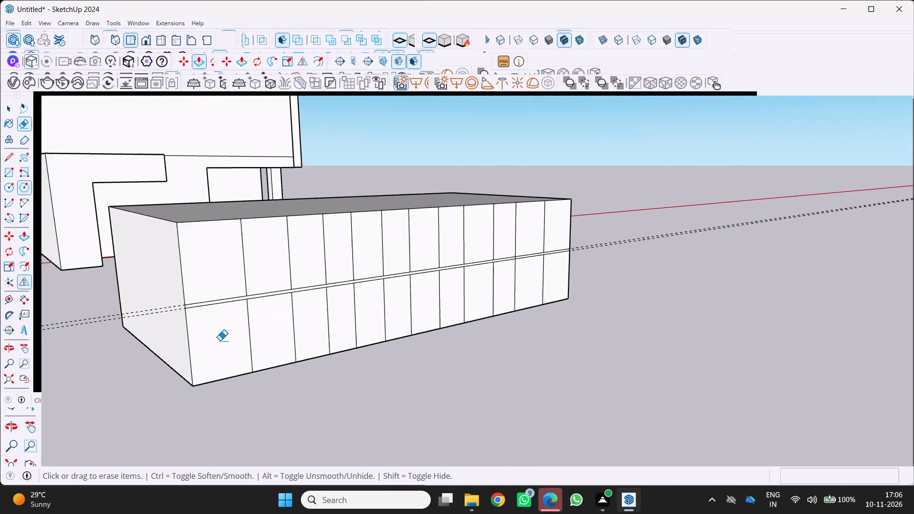
scroll(220, 340, "up", 8)
scroll(375, 344, "up", 4)
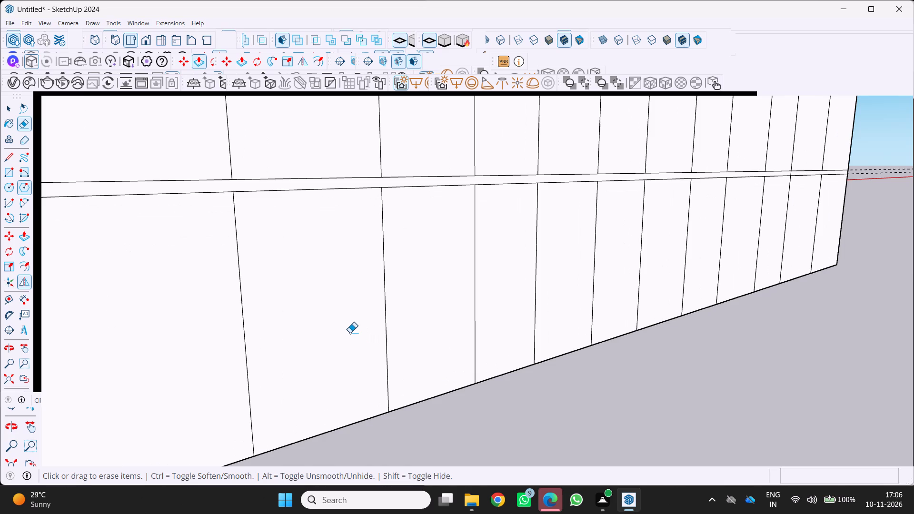
key("p")
scroll(477, 314, "down", 5)
scroll(580, 290, "down", 2)
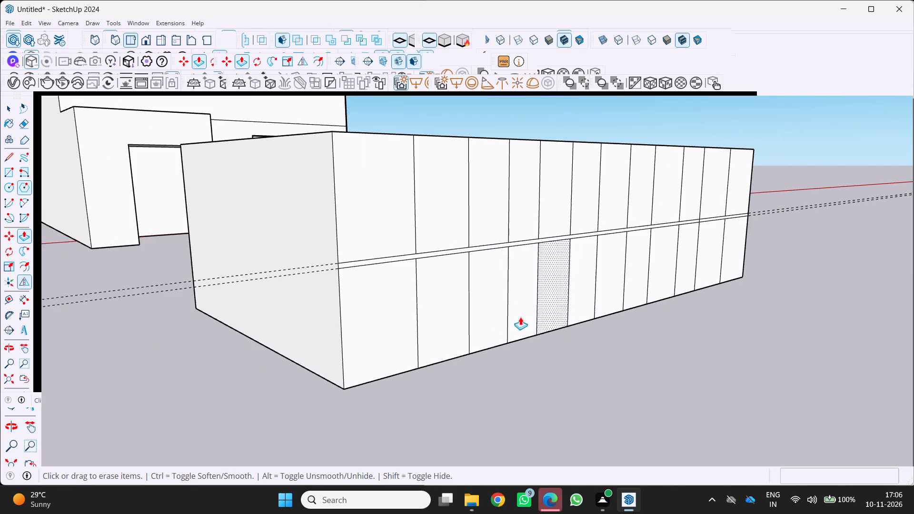
scroll(296, 290, "up", 3)
scroll(389, 252, "up", 2)
left_click_drag(386, 253, 376, 250)
Draw a horizontal line across the adjacent end face from the groove's lower inner corner to the opposite vertical edge.
middle_click_drag(339, 289, 578, 286)
scroll(576, 283, "down", 6)
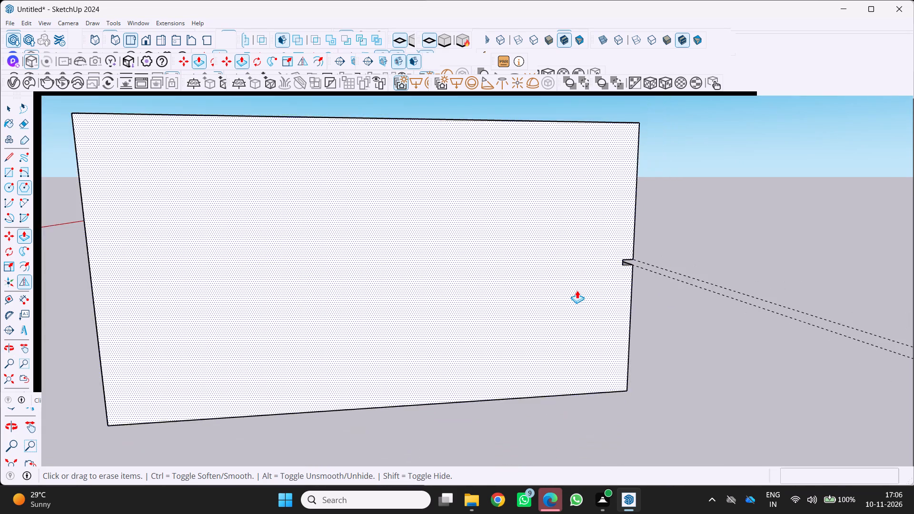
scroll(577, 290, "down", 4)
key("l")
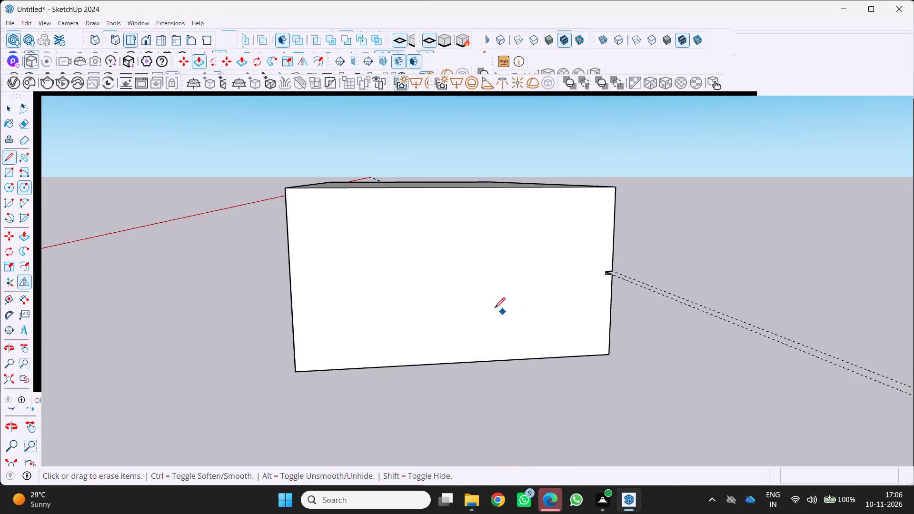
scroll(563, 289, "up", 14)
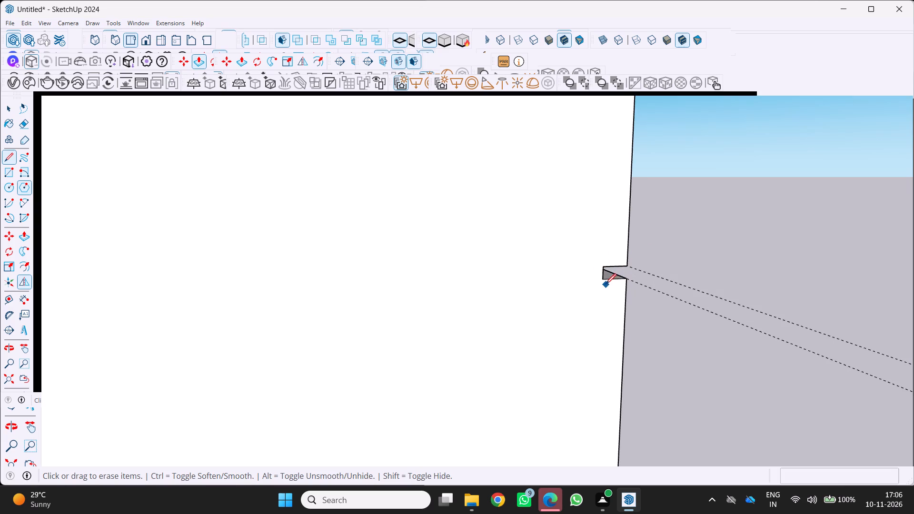
left_click(603, 282)
scroll(601, 282, "down", 12)
scroll(237, 302, "up", 4)
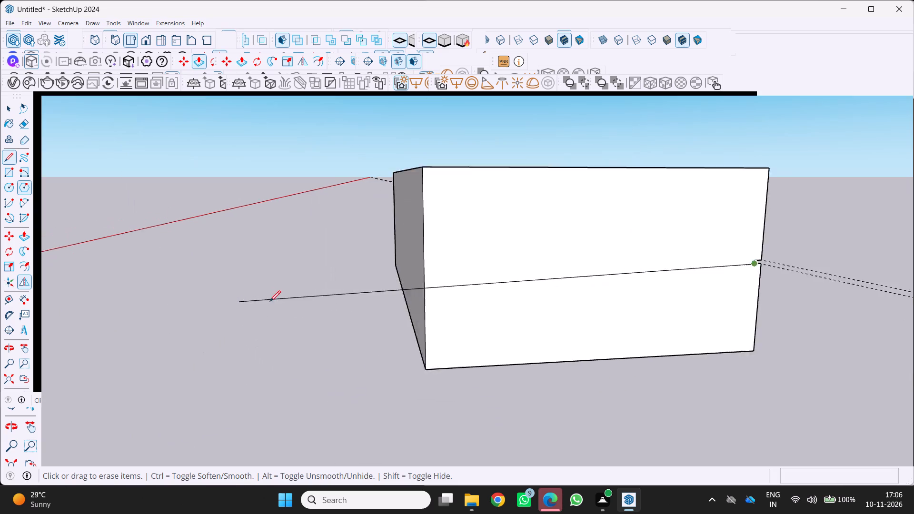
scroll(454, 216, "down", 7)
scroll(475, 244, "up", 2)
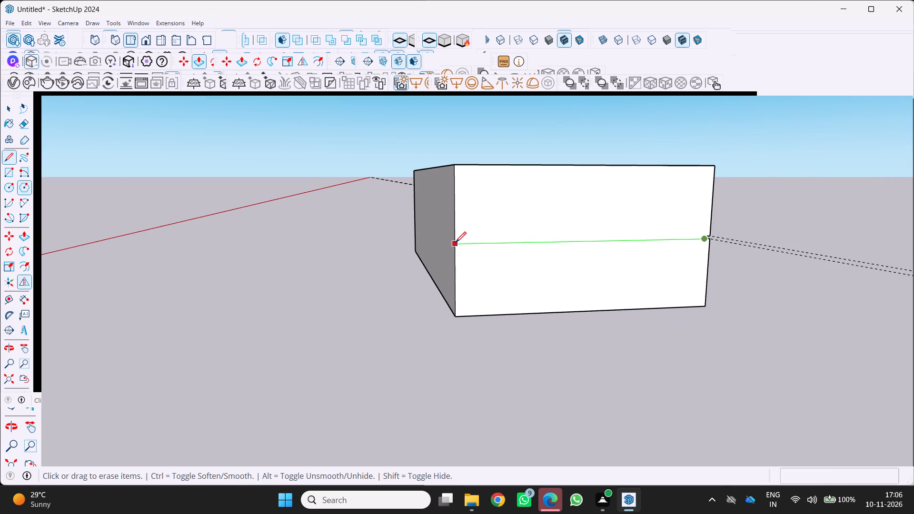
left_click(456, 242)
Draw a parallel line across the same end face from the groove's upper inner corner to the opposite vertical edge.
middle_click_drag(631, 242, 523, 269)
scroll(609, 291, "up", 9)
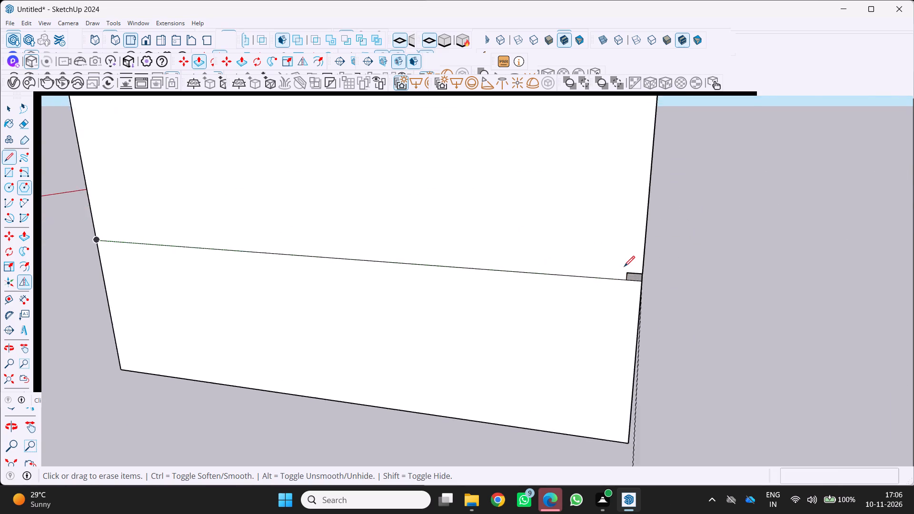
scroll(624, 267, "up", 8)
middle_click_drag(516, 225, 615, 268)
scroll(615, 268, "down", 2)
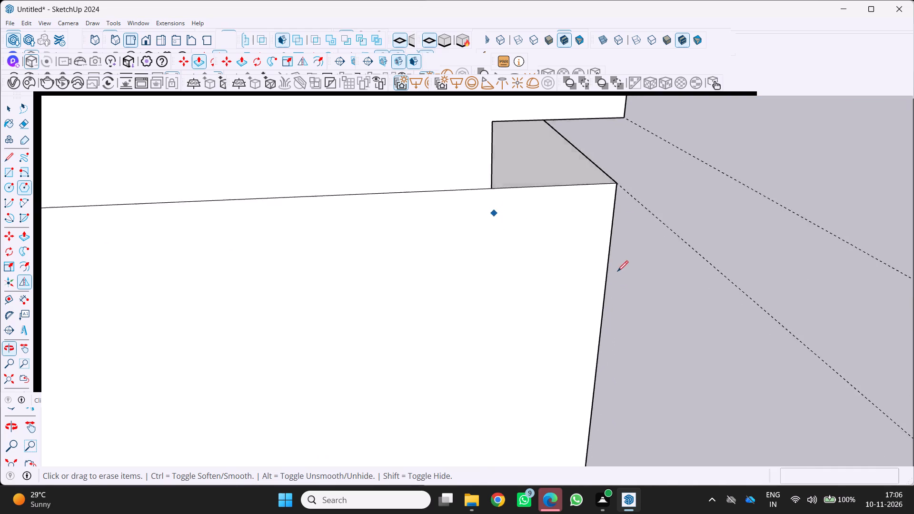
scroll(617, 271, "down", 5)
scroll(580, 242, "up", 5)
left_click(595, 249)
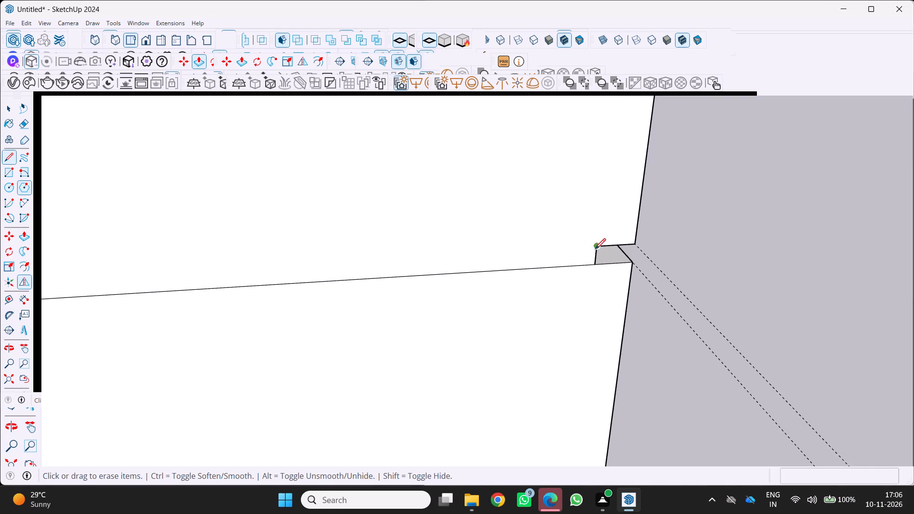
scroll(594, 248, "down", 10)
scroll(593, 247, "down", 11)
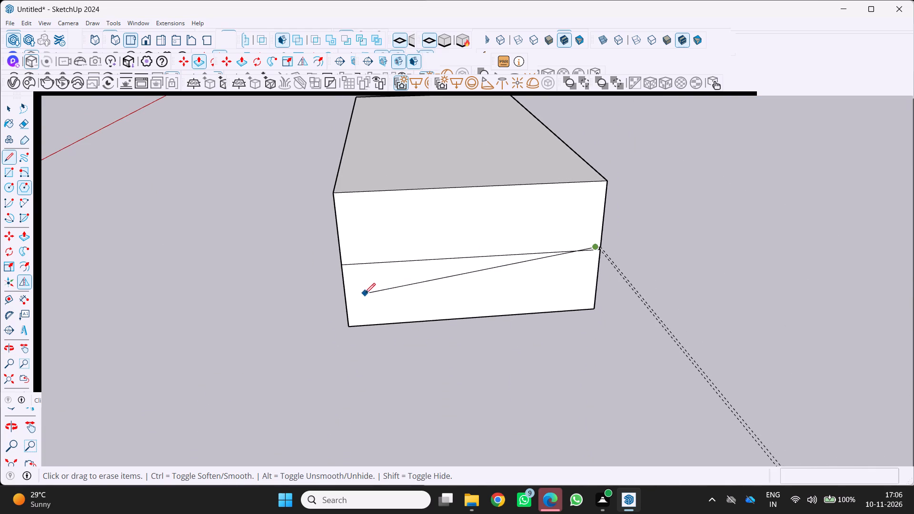
scroll(344, 258, "up", 6)
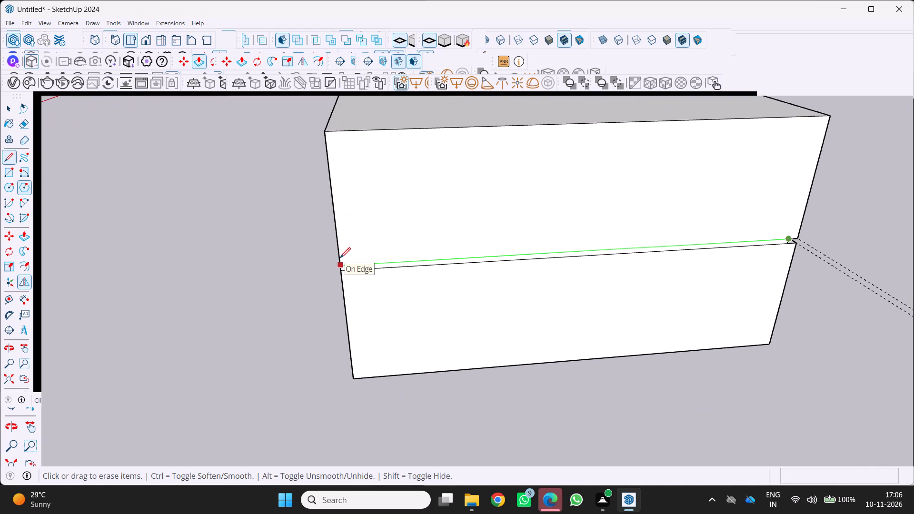
scroll(340, 258, "up", 3)
left_click(342, 266)
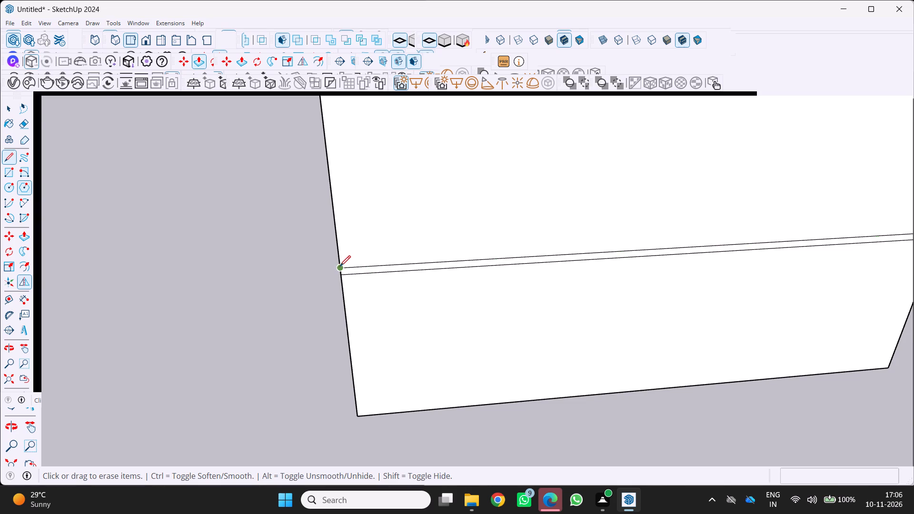
Push the thin band between the two lines on the end face slightly inward to continue the groove.
scroll(340, 266, "down", 11)
scroll(423, 284, "up", 8)
middle_click_drag(306, 317, 447, 302)
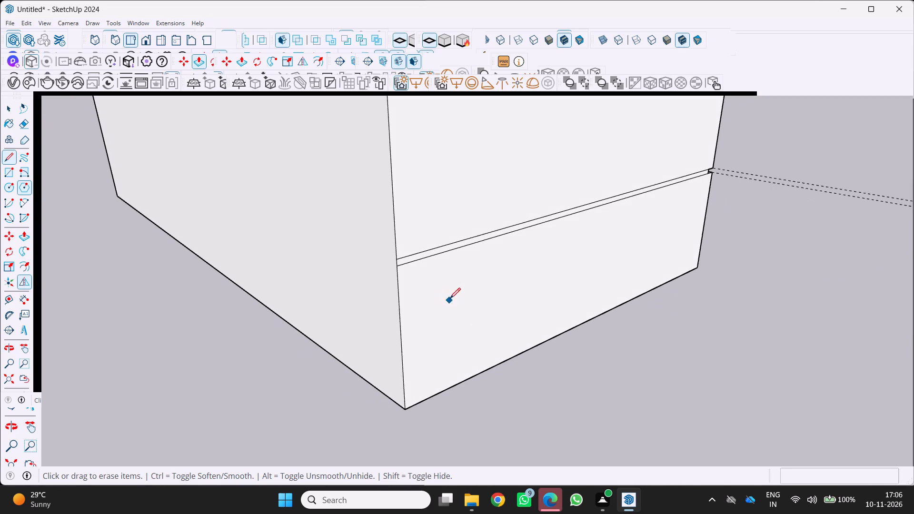
key("p")
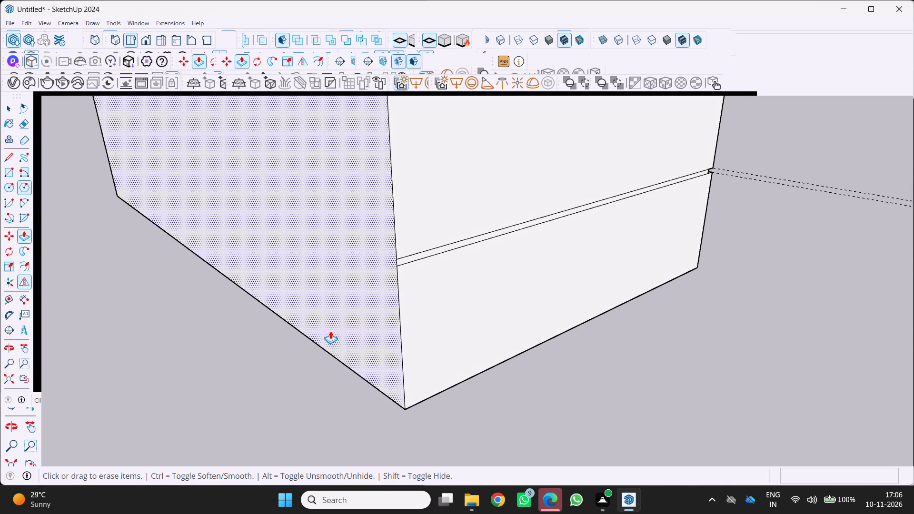
scroll(427, 229, "up", 3)
scroll(401, 270, "up", 2)
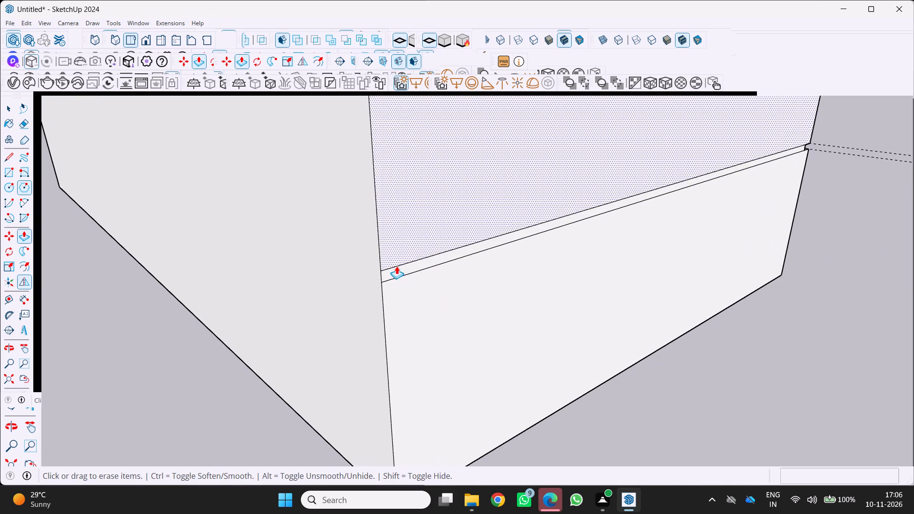
left_click(395, 269)
scroll(394, 287, "up", 3)
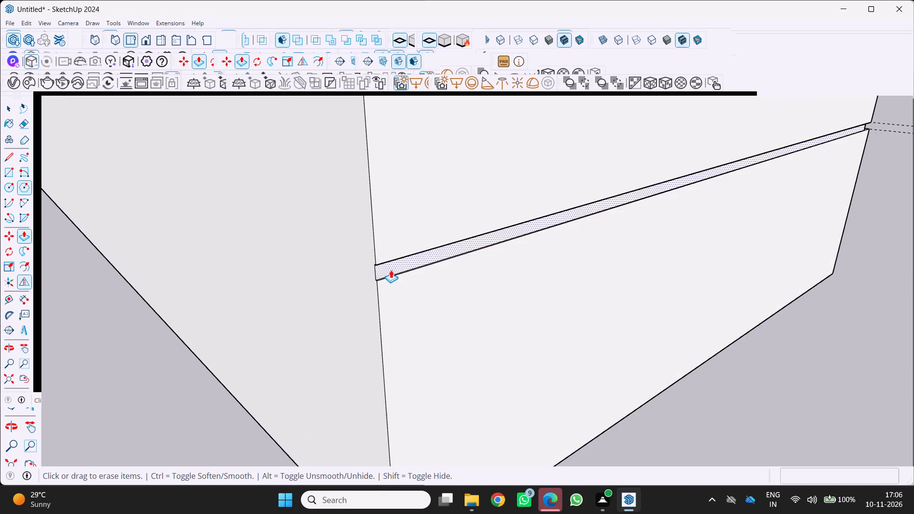
scroll(391, 270, "up", 2)
left_click_drag(389, 267, 373, 267)
Draw a horizontal line along the long face toward the building, from the groove's lower inner corner to the far vertical edge.
middle_click_drag(368, 311, 538, 293)
scroll(538, 293, "down", 8)
scroll(487, 319, "down", 2)
middle_click_drag(487, 319, 572, 295)
scroll(554, 293, "down", 5)
middle_click_drag(550, 297, 495, 325)
scroll(495, 322, "up", 1)
scroll(502, 319, "down", 20)
scroll(502, 319, "down", 8)
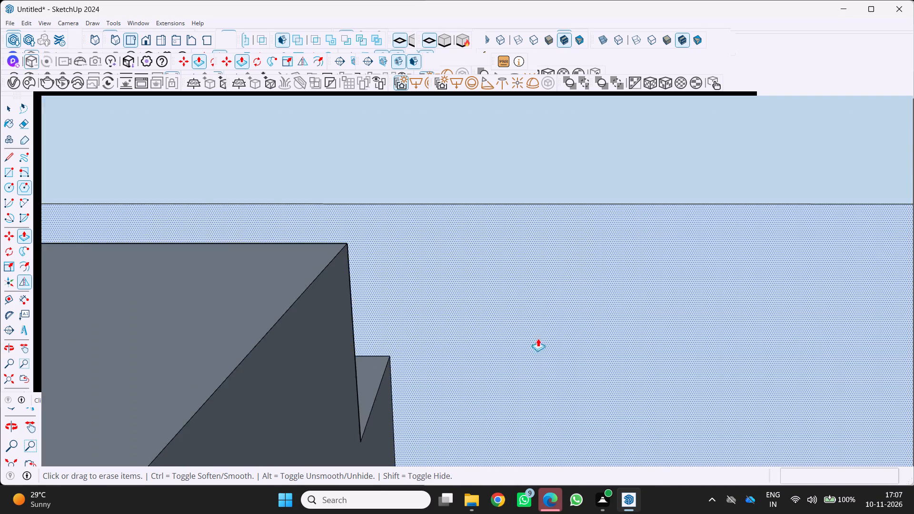
scroll(538, 338, "down", 20)
scroll(538, 338, "down", 20)
scroll(538, 338, "down", 2)
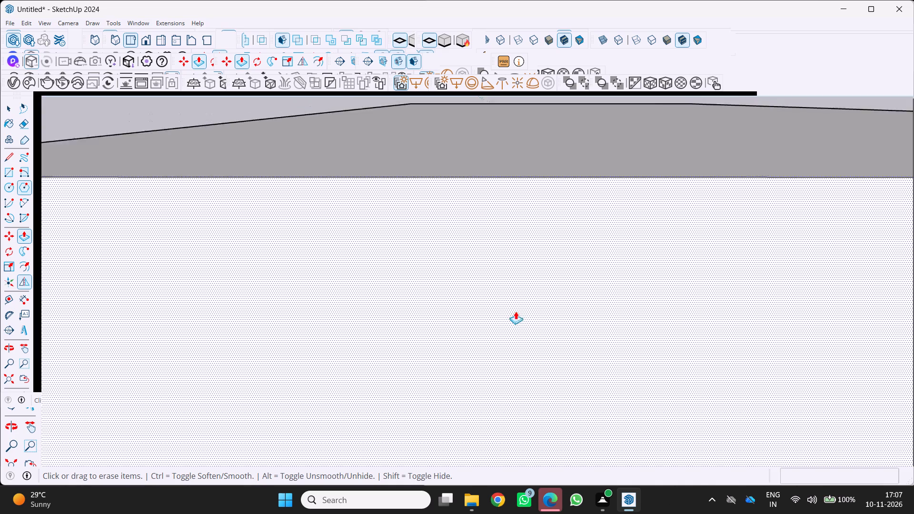
scroll(516, 311, "down", 20)
scroll(516, 311, "down", 8)
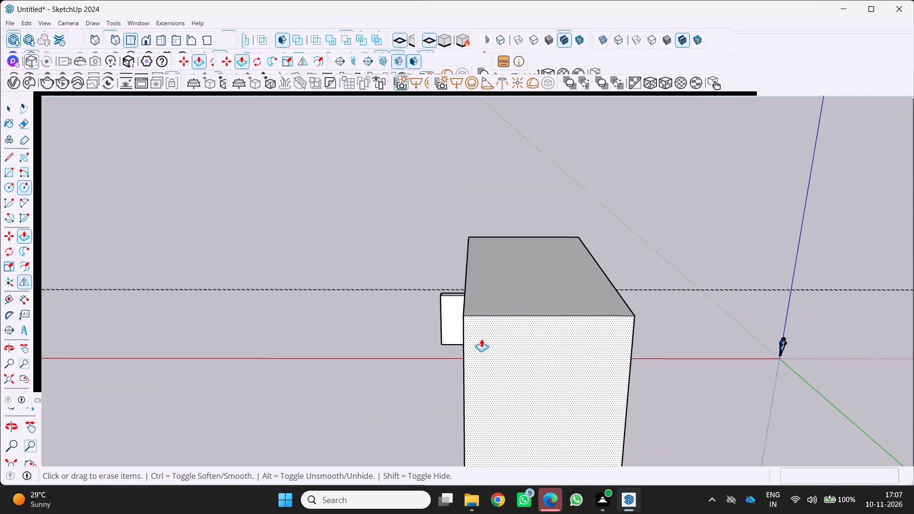
middle_click_drag(481, 339, 325, 332)
scroll(386, 320, "down", 5)
middle_click_drag(386, 320, 199, 326)
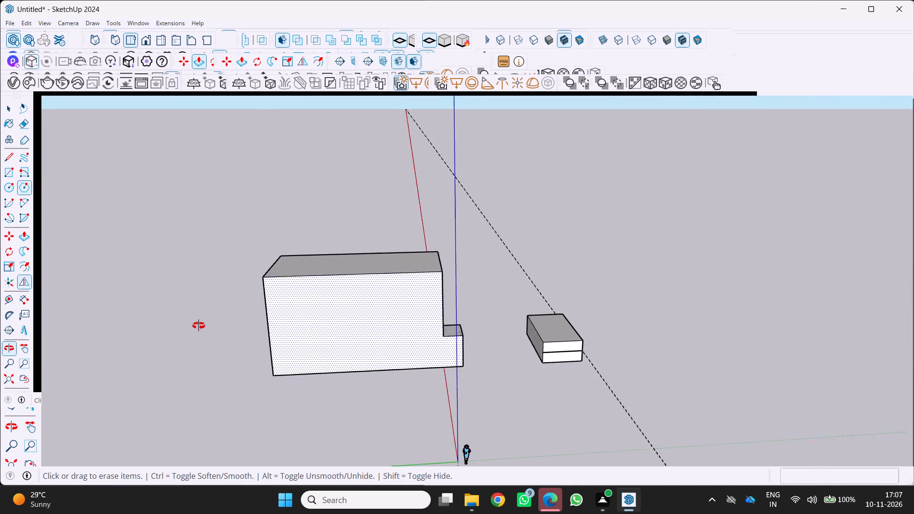
middle_click_drag(199, 326, 197, 327)
scroll(463, 364, "up", 1)
middle_click_drag(462, 364, 380, 346)
scroll(509, 361, "up", 8)
middle_click_drag(555, 380, 660, 370)
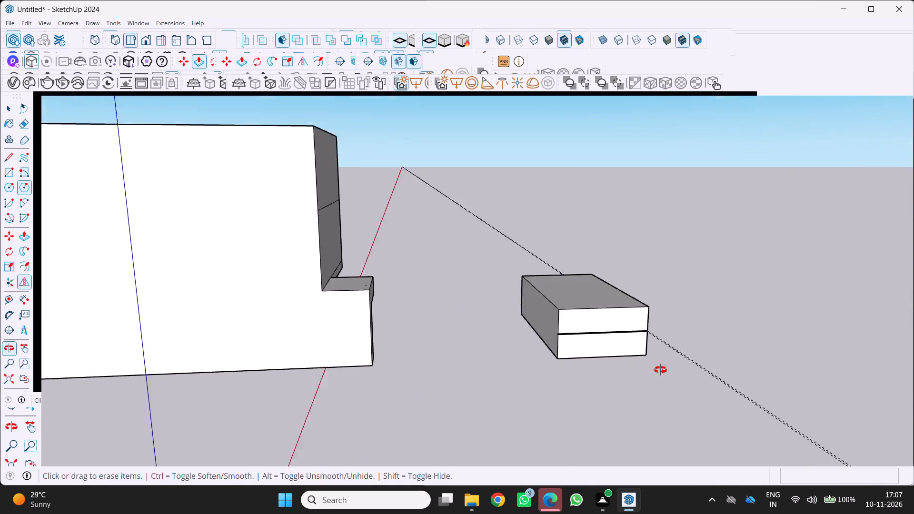
middle_click_drag(660, 370, 686, 352)
scroll(572, 307, "up", 5)
middle_click_drag(536, 306, 583, 306)
scroll(609, 336, "up", 5)
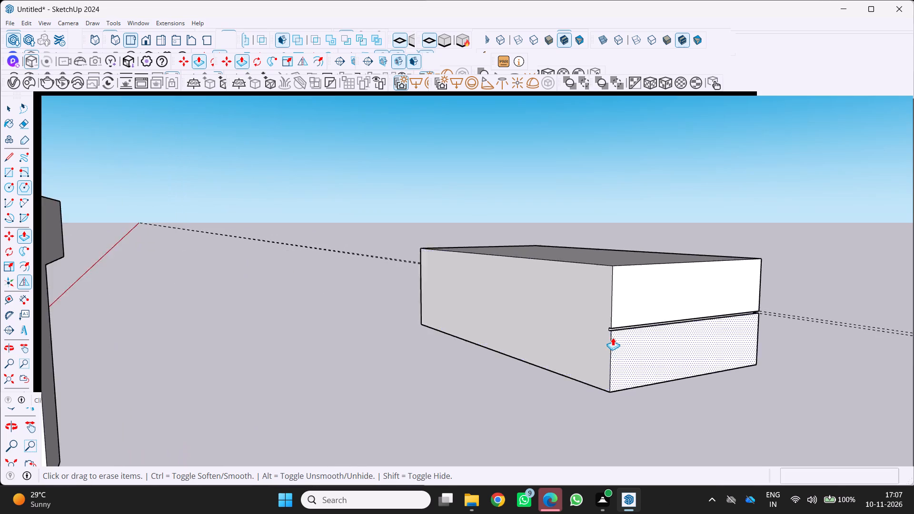
scroll(613, 337, "up", 3)
key("l")
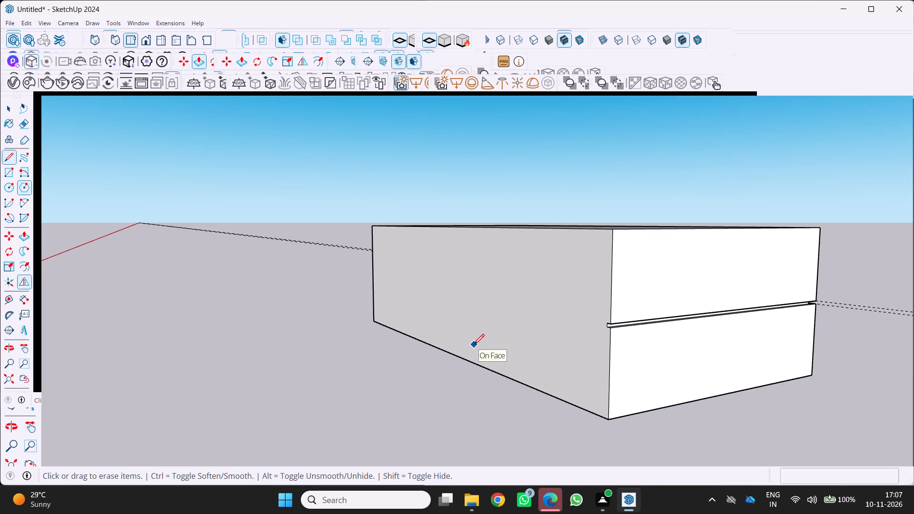
scroll(558, 327, "up", 1)
scroll(617, 317, "up", 7)
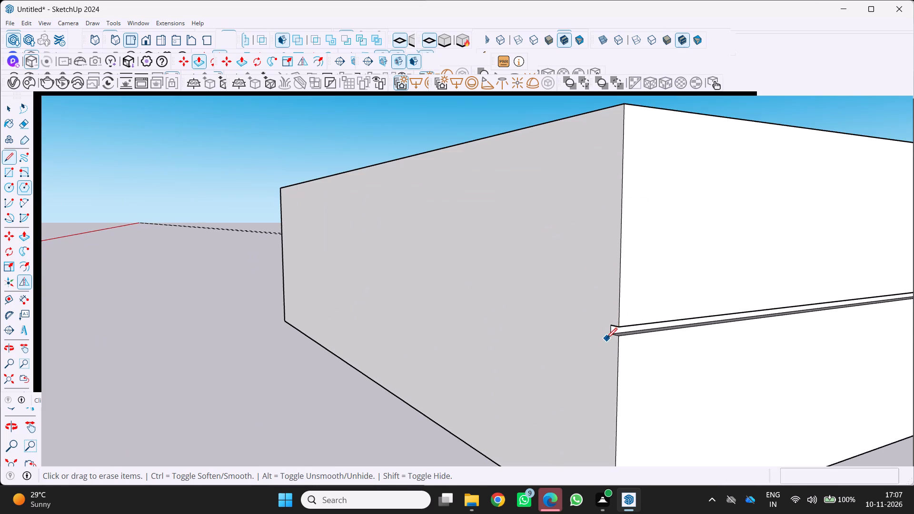
left_click_drag(608, 335, 604, 334)
scroll(204, 234, "down", 1)
middle_click_drag(207, 234, 274, 280)
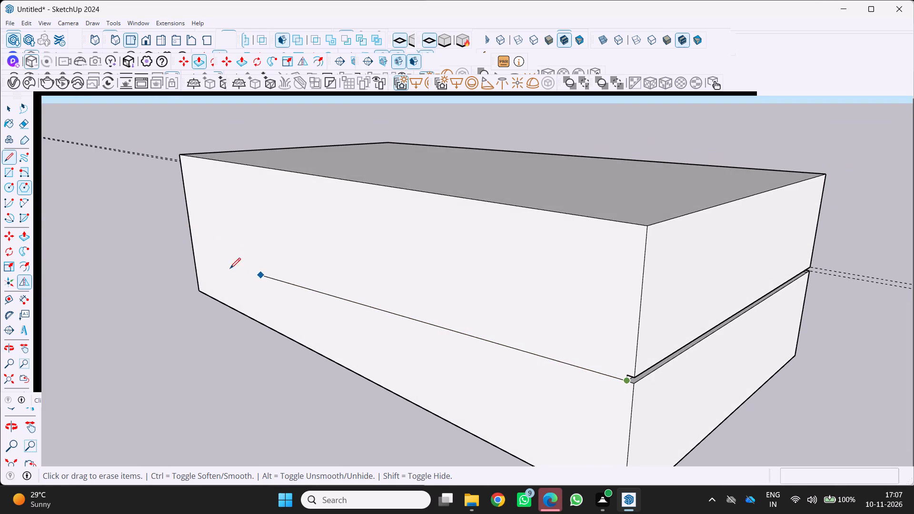
left_click(188, 229)
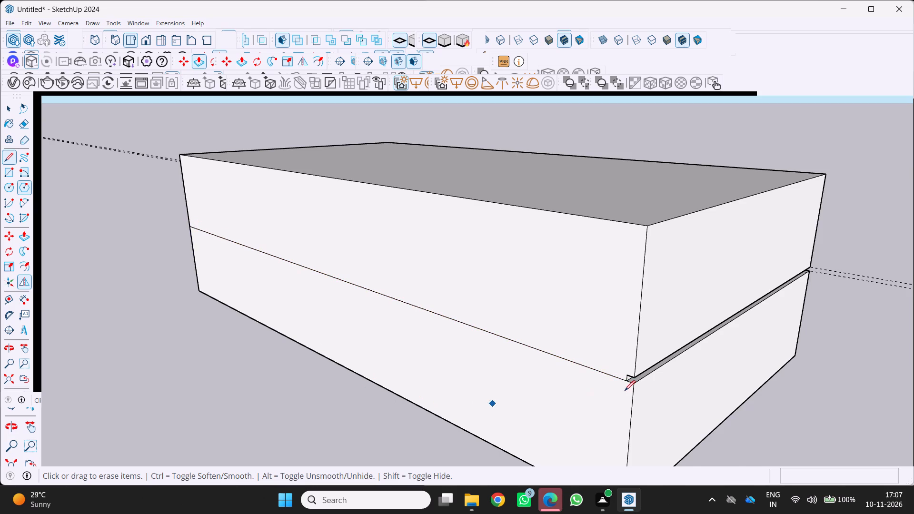
Draw a parallel line along that long face from the groove's upper inner corner to the far vertical edge.
scroll(625, 391, "up", 5)
left_click(626, 379)
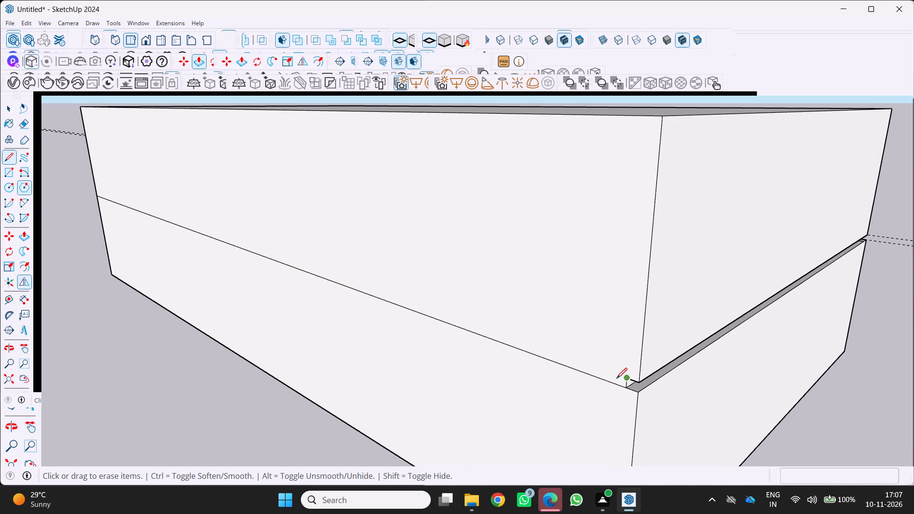
scroll(479, 357, "down", 5)
scroll(90, 214, "up", 7)
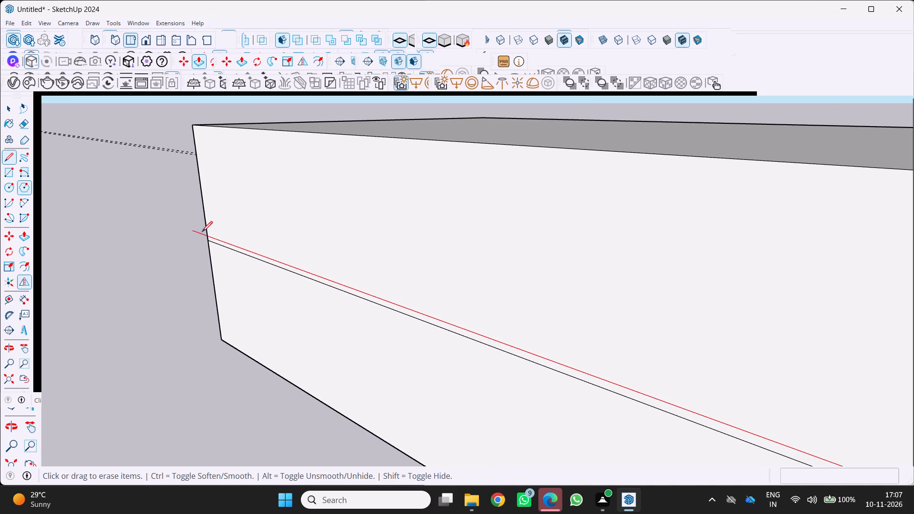
left_click(208, 233)
Push the thin band on the long face toward the building slightly inward to continue the groove.
scroll(192, 240, "down", 11)
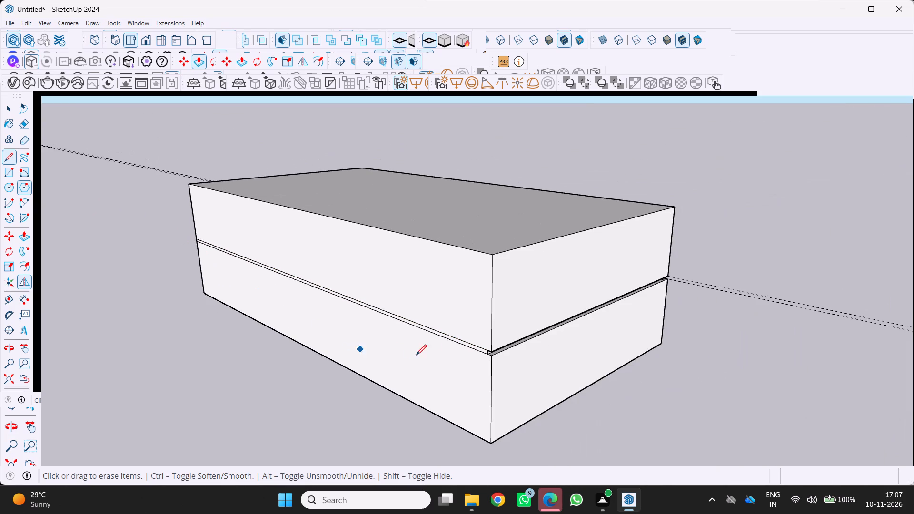
scroll(427, 353, "up", 7)
key("p")
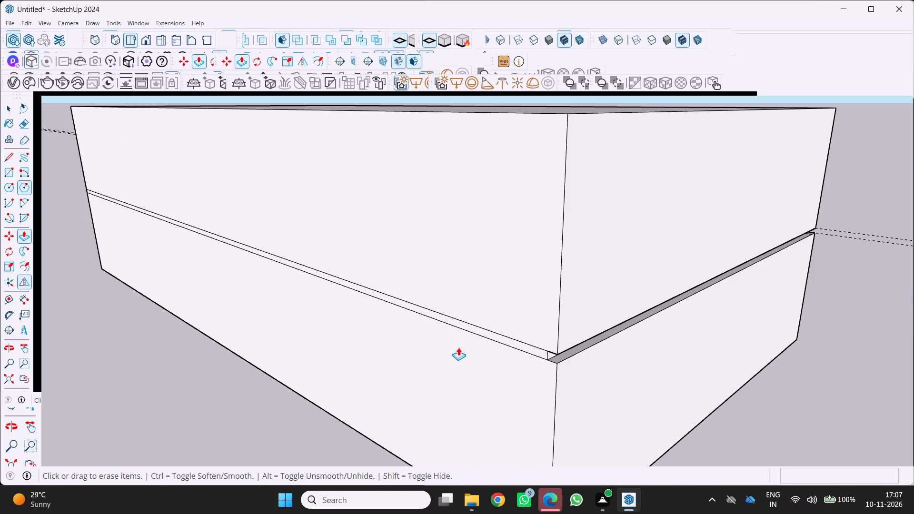
scroll(605, 317, "up", 1)
scroll(519, 357, "up", 5)
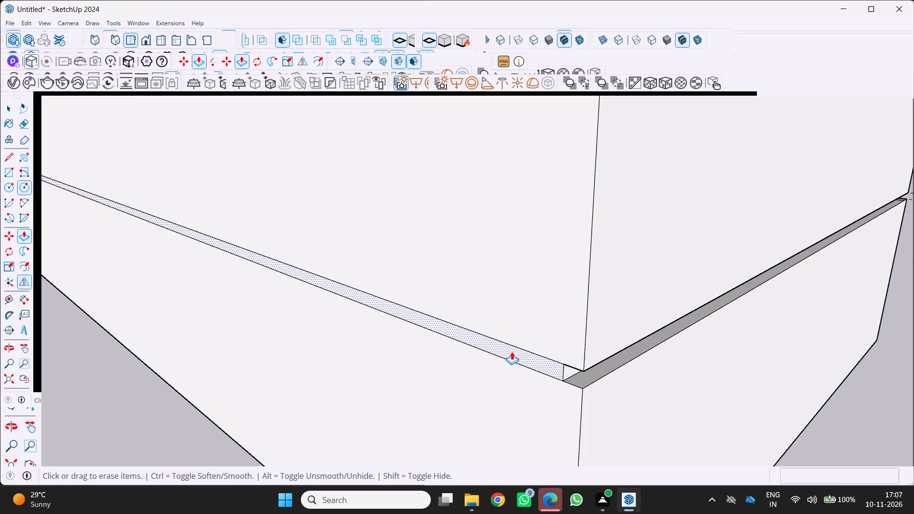
left_click_drag(517, 356, 543, 350)
Push the remaining flat band across the last two strips of the striped long face inward to extend the groove to the corner.
scroll(523, 375, "down", 5)
middle_click_drag(521, 369, 639, 287)
scroll(646, 279, "down", 5)
scroll(590, 304, "down", 1)
middle_click_drag(567, 313, 707, 320)
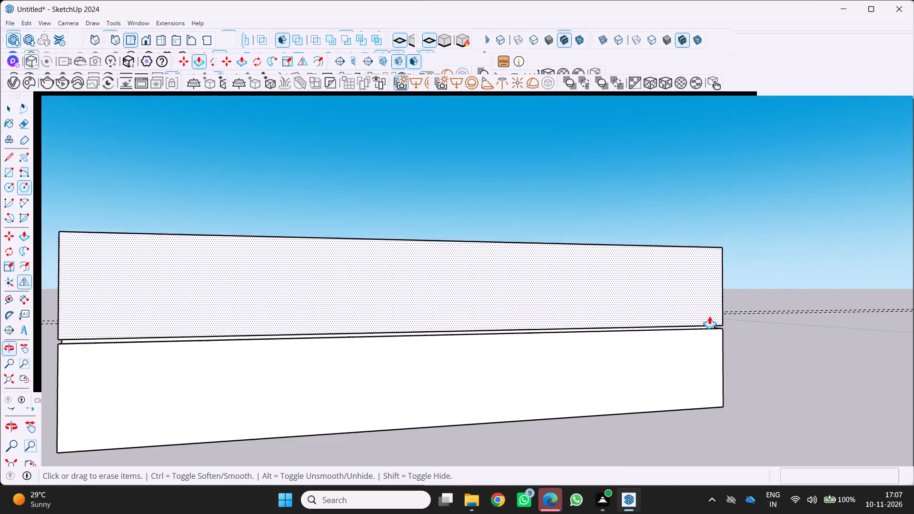
scroll(666, 323, "down", 6)
scroll(438, 390, "up", 1)
middle_click_drag(436, 390, 673, 375)
scroll(616, 333, "up", 3)
middle_click_drag(588, 316, 595, 343)
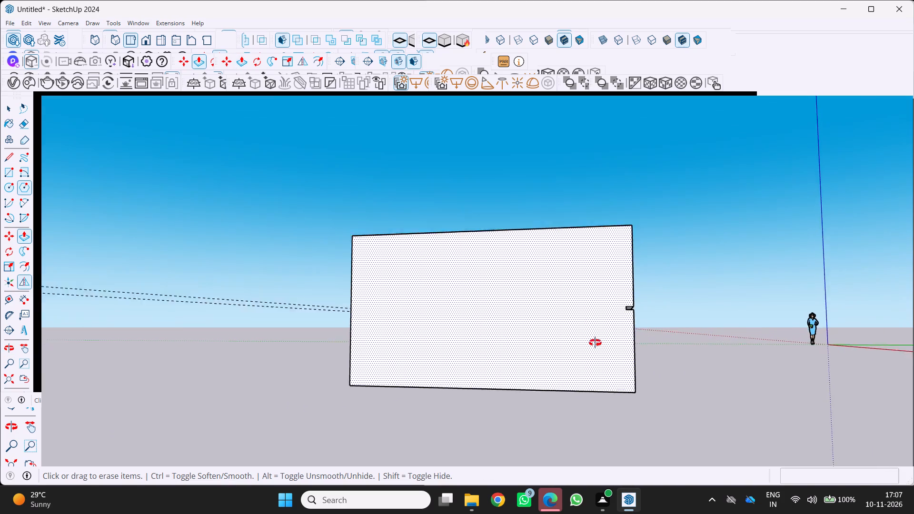
middle_click_drag(595, 343, 595, 373)
scroll(595, 372, "up", 7)
key("l")
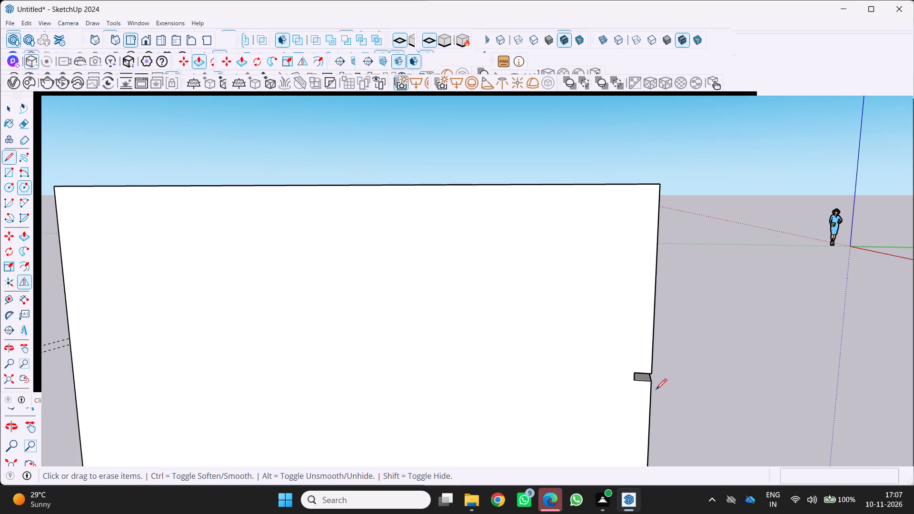
scroll(633, 396, "down", 3)
middle_click_drag(618, 389, 682, 357)
scroll(561, 381, "down", 4)
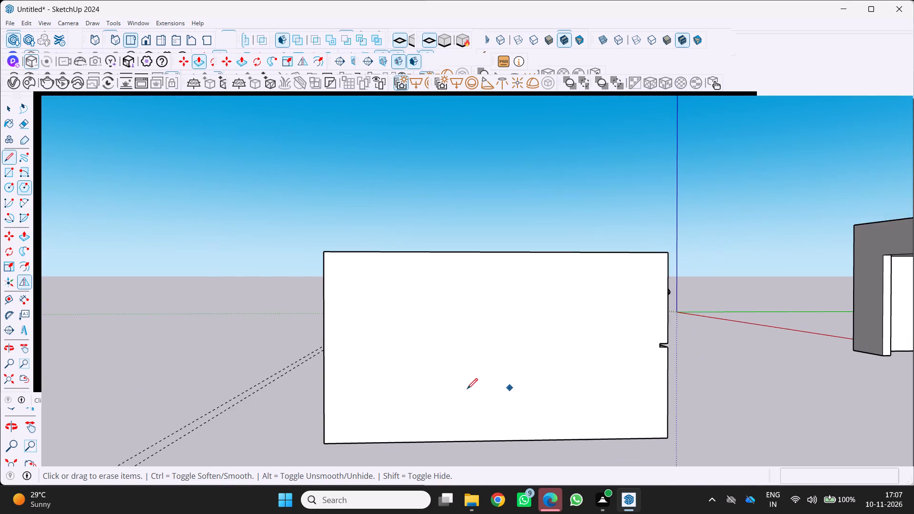
middle_click_drag(465, 389, 576, 383)
scroll(453, 385, "up", 4)
middle_click_drag(445, 381, 522, 403)
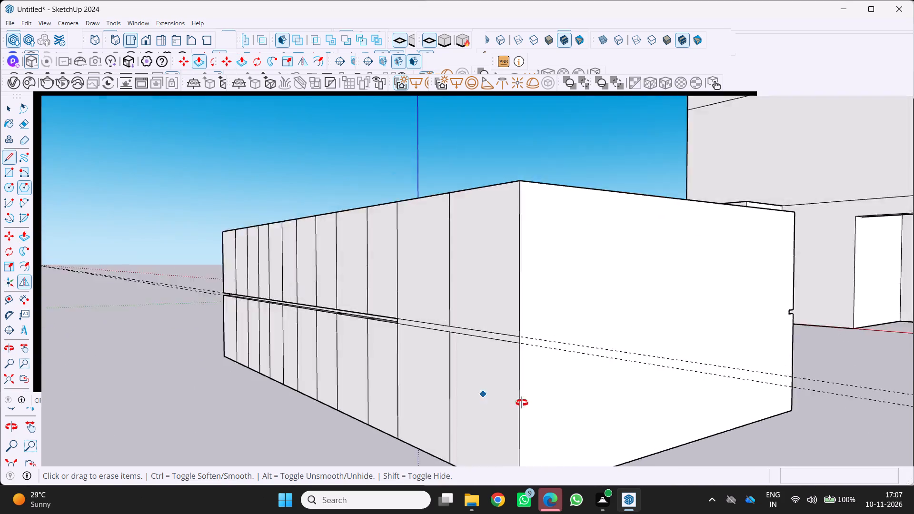
middle_click_drag(522, 403, 587, 410)
scroll(535, 360, "up", 8)
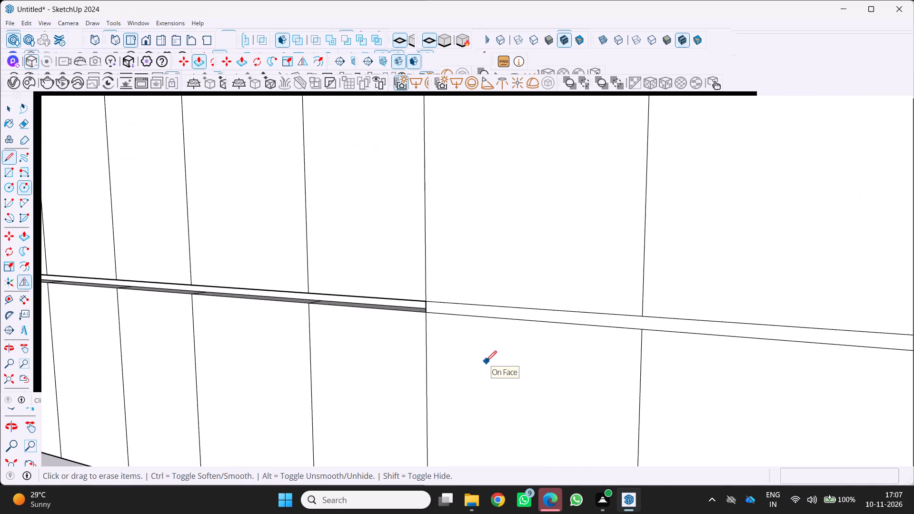
scroll(462, 386, "down", 10)
scroll(627, 402, "up", 1)
middle_click_drag(627, 402, 607, 400)
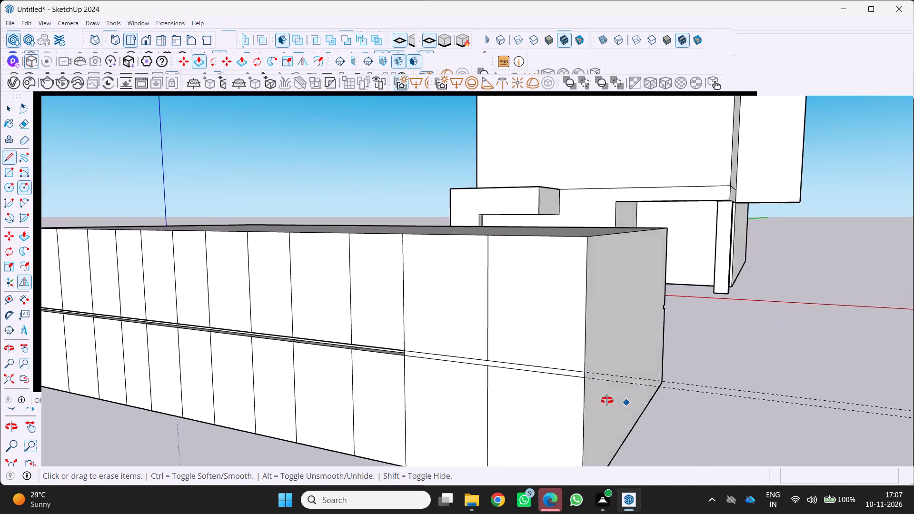
middle_click_drag(607, 400, 589, 398)
scroll(535, 406, "up", 3)
key("p")
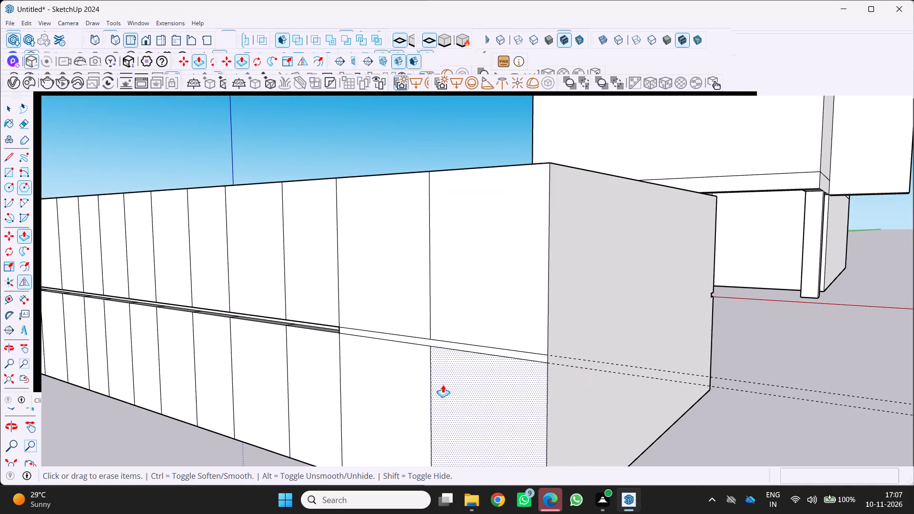
scroll(238, 346, "up", 3)
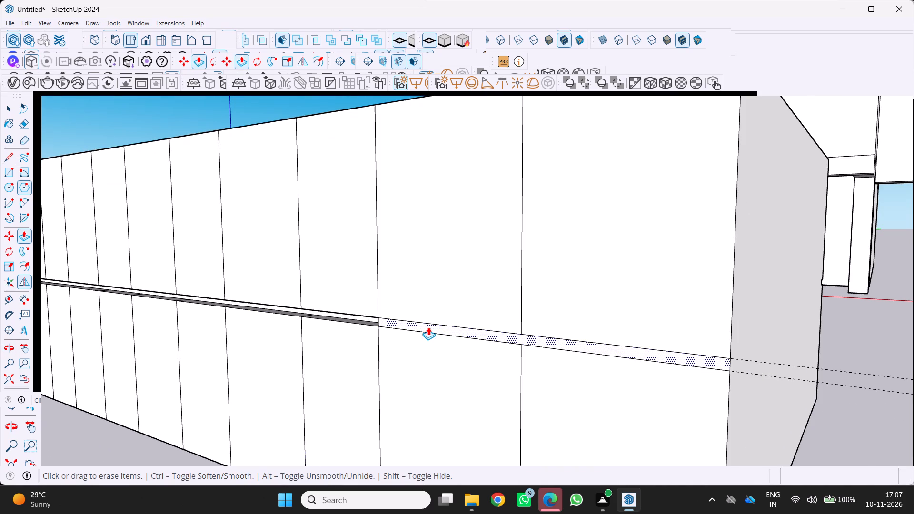
scroll(428, 326, "up", 3)
left_click_drag(416, 324, 427, 321)
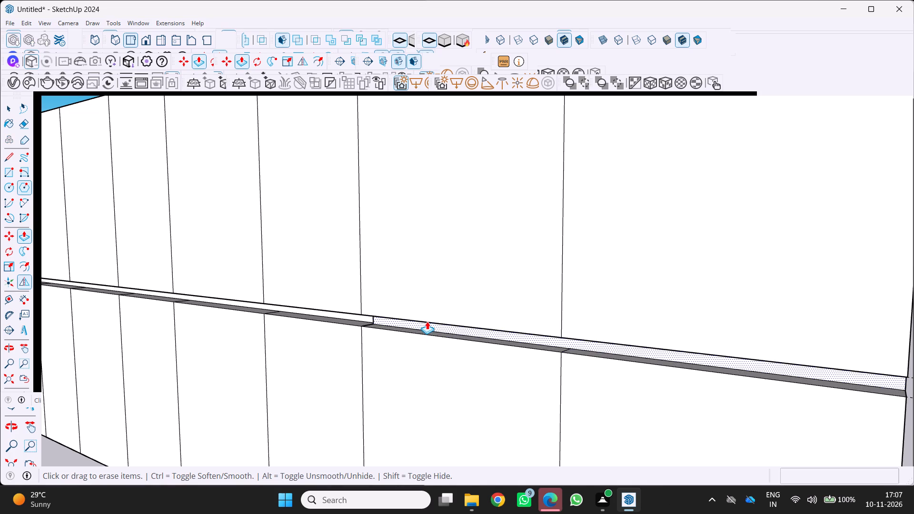
left_click_drag(427, 321, 436, 319)
Examine the joint on the striped face where the newly recessed groove section meets the existing one.
scroll(412, 334, "up", 1)
middle_click_drag(412, 334, 447, 289)
scroll(357, 313, "up", 3)
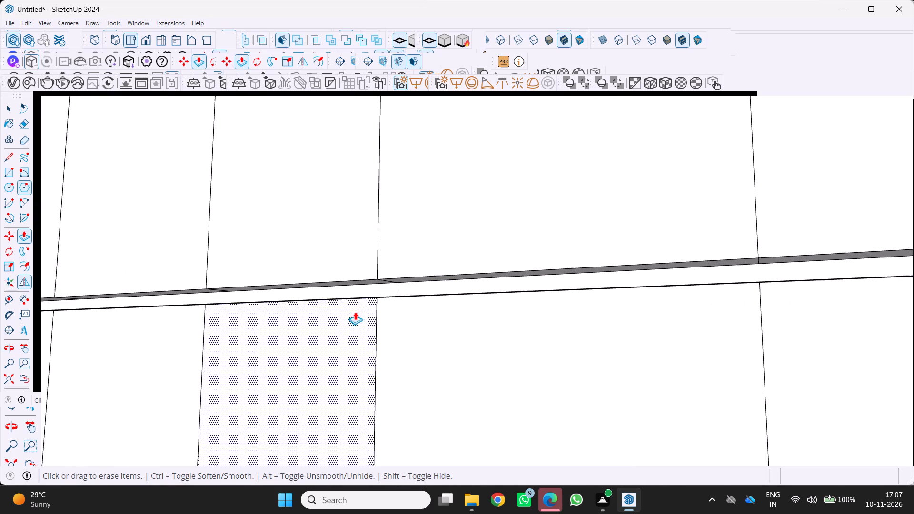
scroll(377, 279, "up", 13)
scroll(419, 296, "up", 4)
middle_click_drag(437, 291, 454, 289)
scroll(420, 288, "down", 16)
middle_click_drag(409, 301, 349, 362)
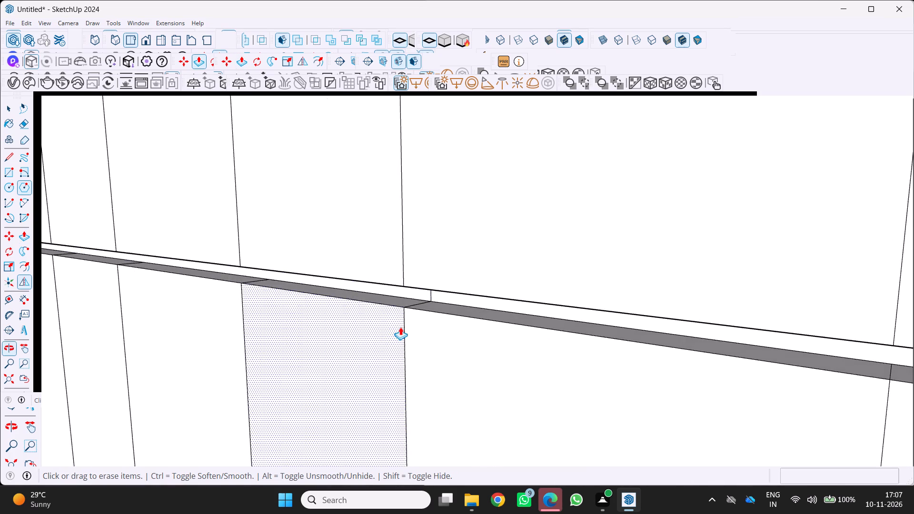
Draw a horizontal line across the remaining ungrooved end face, connecting the lower inner corners of the two side grooves.
scroll(400, 326, "down", 18)
middle_click_drag(398, 329, 296, 340)
scroll(398, 329, "up", 1)
scroll(526, 354, "up", 3)
middle_click_drag(525, 354, 495, 359)
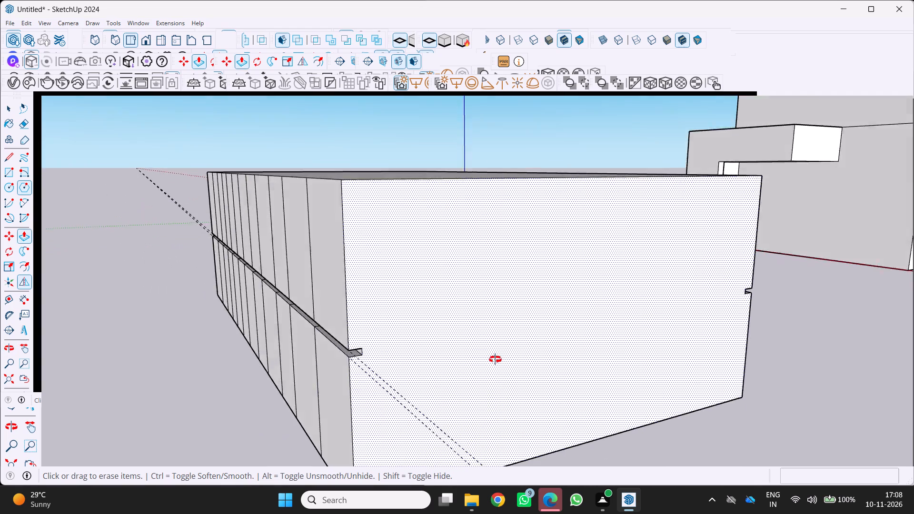
middle_click_drag(495, 359, 421, 351)
scroll(416, 344, "down", 5)
key("l")
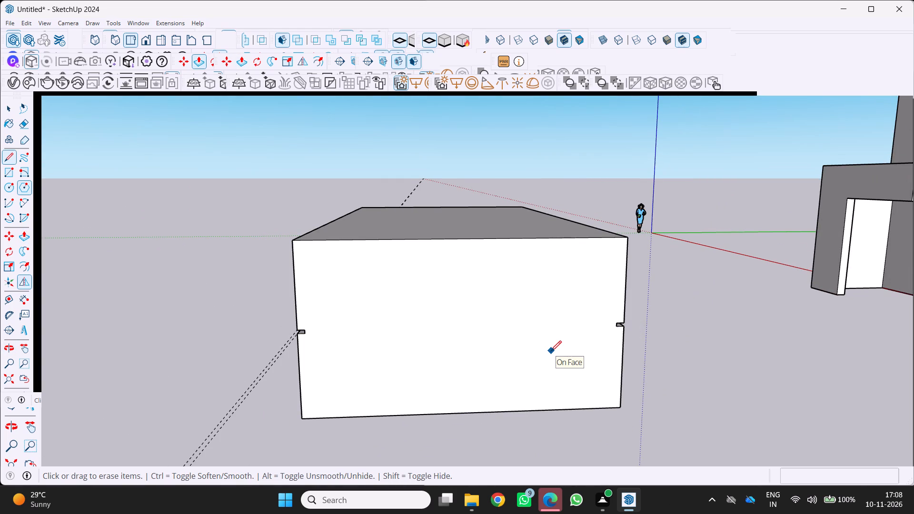
scroll(223, 356, "up", 3)
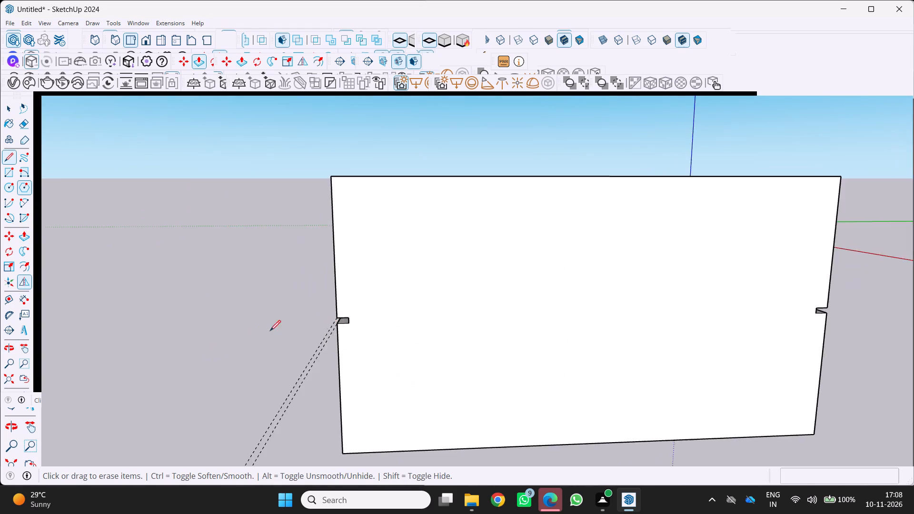
scroll(270, 331, "up", 5)
left_click(372, 320)
scroll(368, 331, "down", 7)
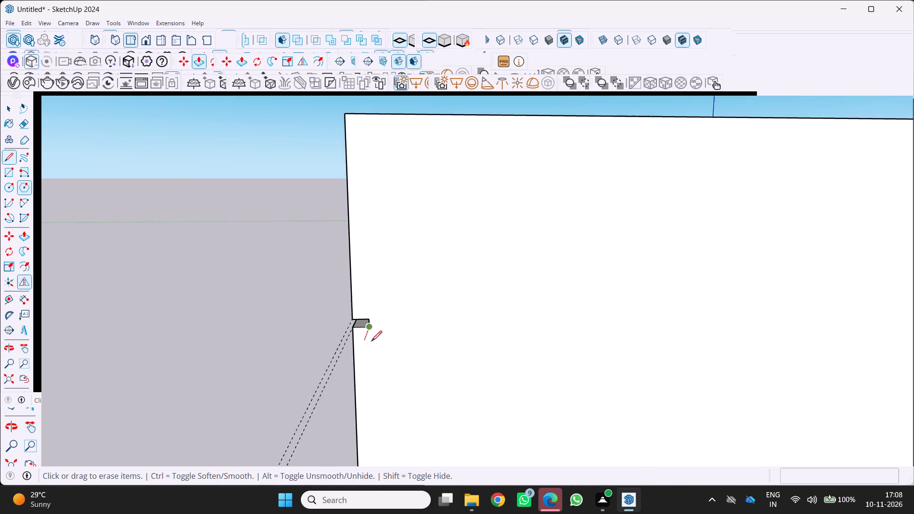
scroll(371, 341, "down", 11)
scroll(629, 334, "up", 10)
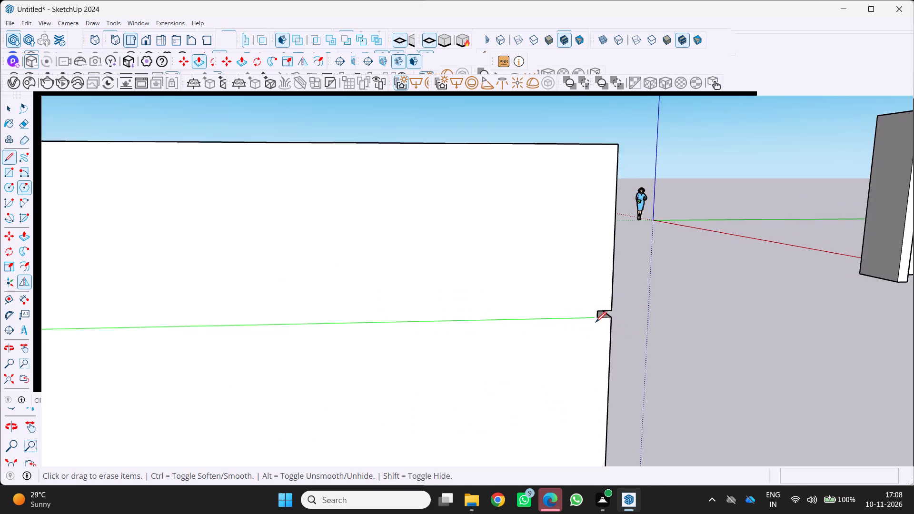
left_click(596, 317)
Draw a parallel line across the same end face, connecting the upper inner corners of the two side grooves.
scroll(600, 325, "down", 11)
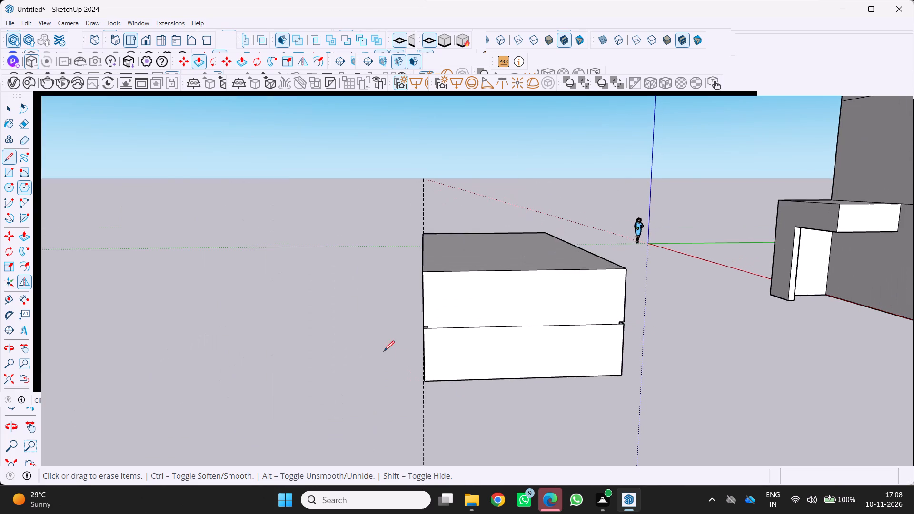
scroll(407, 333, "up", 16)
left_click(435, 316)
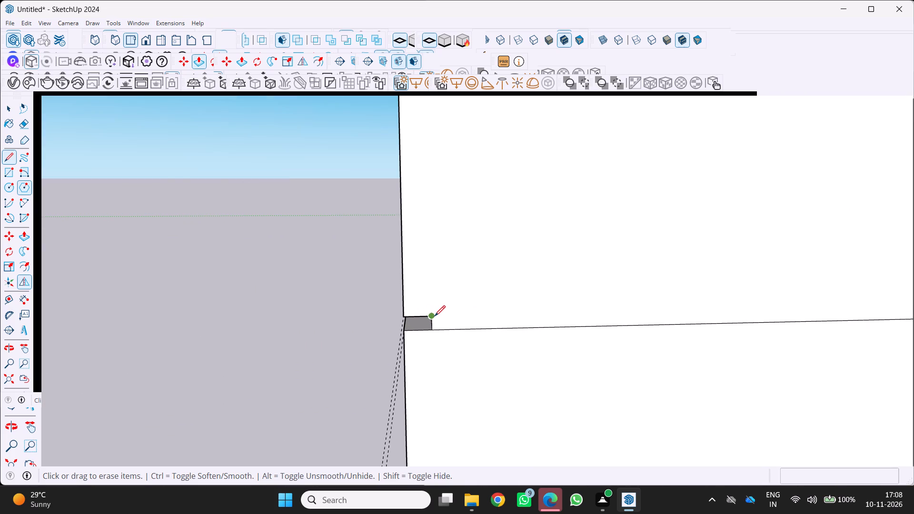
scroll(431, 324, "down", 17)
scroll(680, 329, "up", 7)
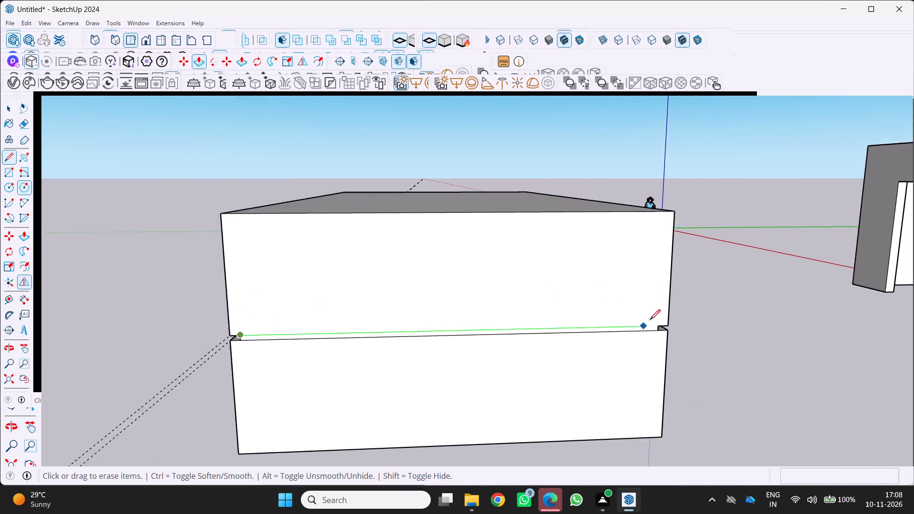
scroll(650, 320, "up", 6)
left_click(658, 330)
Push the thin band between the two lines on that end face slightly inward to close the groove around the box.
scroll(658, 357, "down", 5)
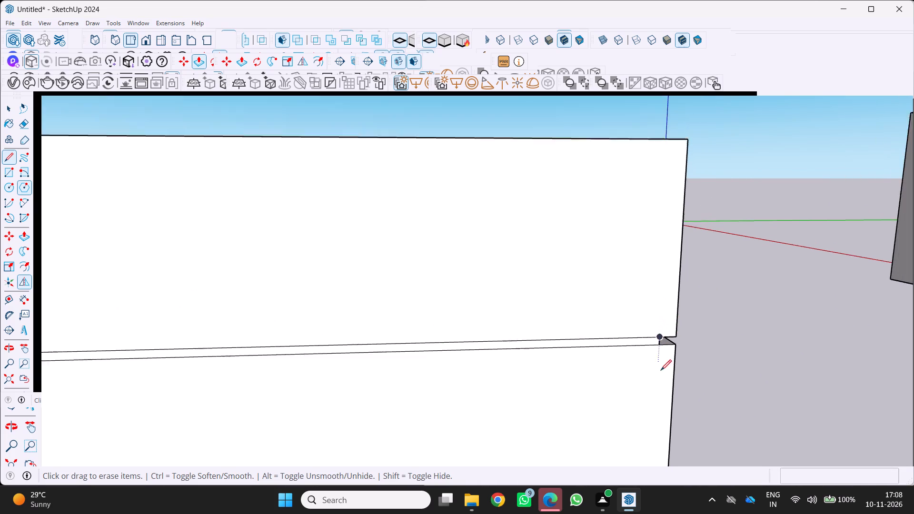
scroll(560, 392, "down", 11)
scroll(447, 402, "up", 4)
middle_click_drag(441, 377, 489, 362)
scroll(469, 348, "up", 14)
key("p")
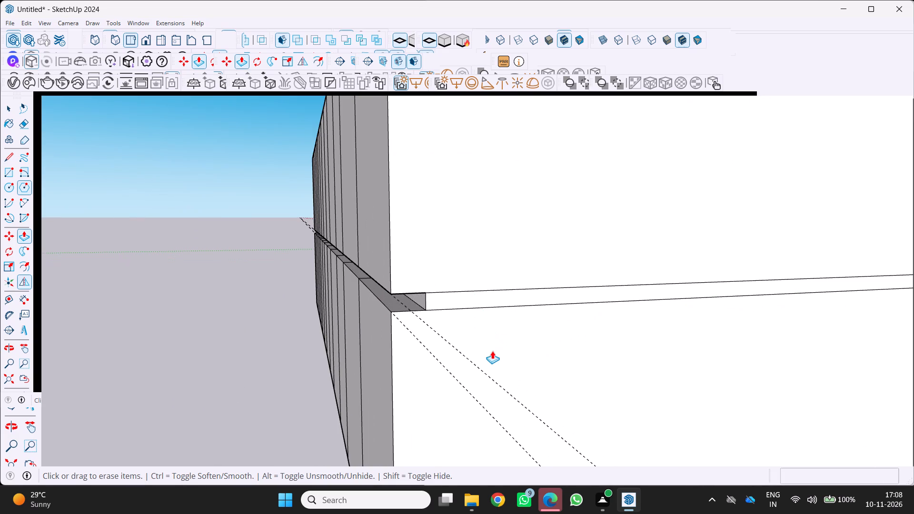
scroll(447, 308, "up", 2)
left_click_drag(434, 296, 409, 294)
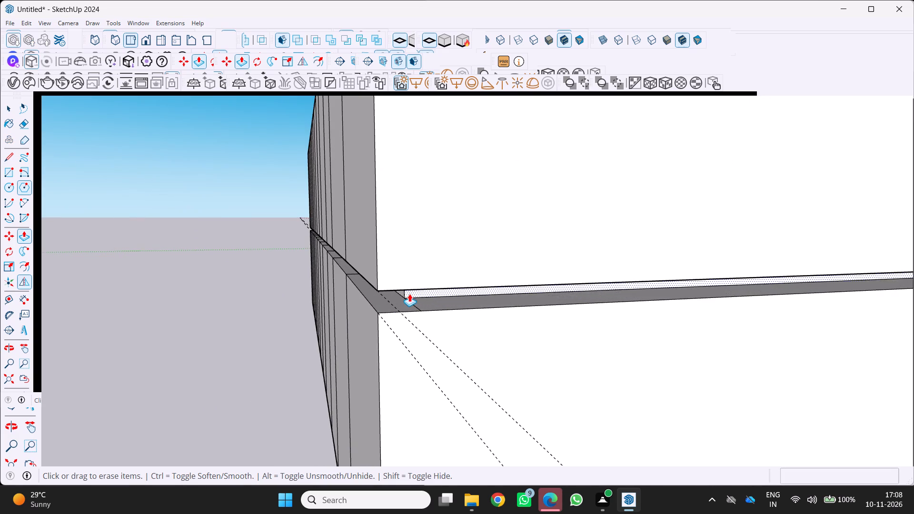
Inspect the box from all sides to check that the groove runs continuously around it.
scroll(415, 313, "down", 18)
middle_click_drag(409, 351, 304, 373)
scroll(383, 380, "down", 4)
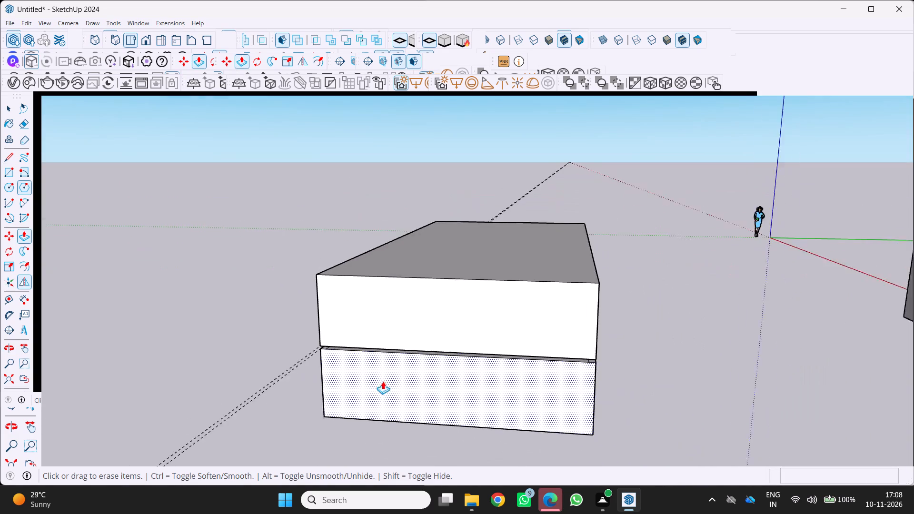
middle_click_drag(381, 382, 210, 388)
middle_click_drag(348, 361, 193, 279)
scroll(355, 293, "down", 6)
middle_click_drag(393, 340, 335, 395)
scroll(335, 395, "down", 11)
middle_click_drag(644, 309, 436, 346)
scroll(529, 288, "down", 5)
scroll(519, 302, "up", 1)
middle_click_drag(519, 302, 519, 297)
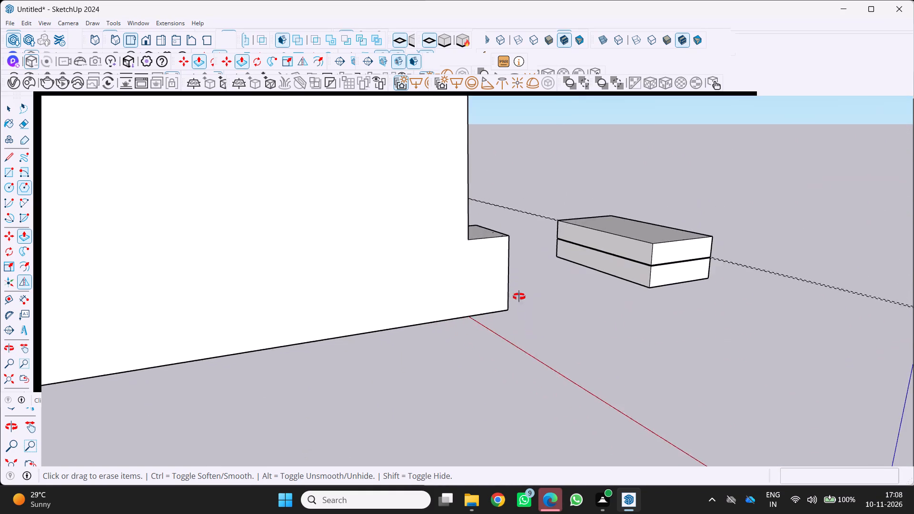
middle_click_drag(519, 297, 448, 247)
scroll(634, 262, "down", 1)
middle_click_drag(635, 267, 558, 307)
scroll(614, 289, "down", 1)
scroll(679, 264, "up", 8)
middle_click_drag(608, 278, 589, 253)
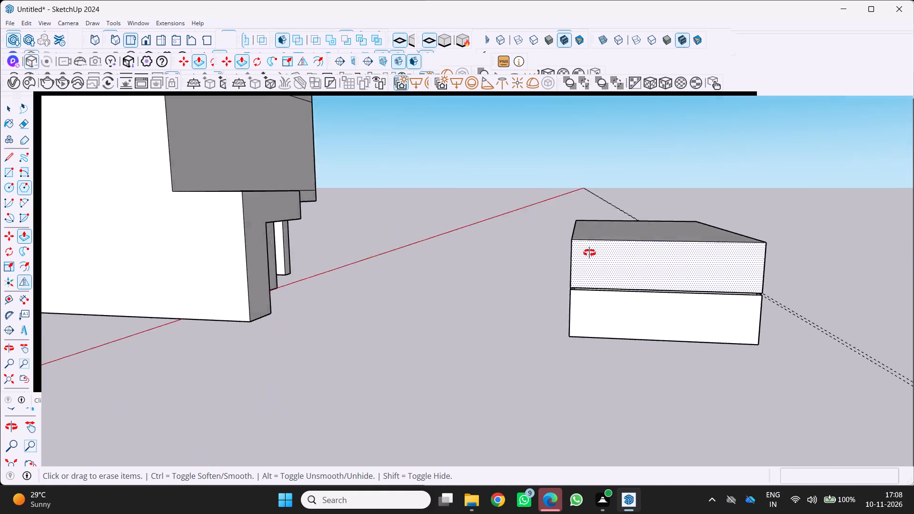
middle_click_drag(589, 253, 578, 243)
scroll(696, 304, "up", 5)
middle_click_drag(609, 277, 705, 301)
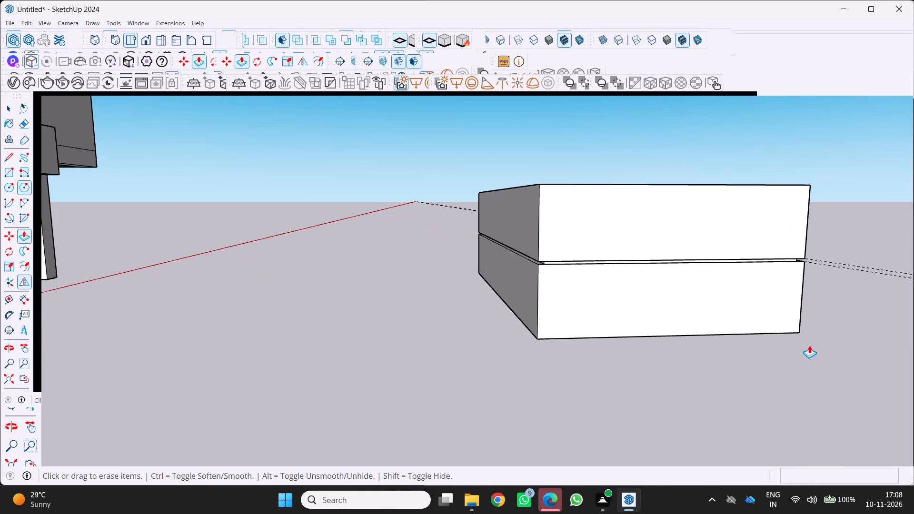
Review the whole model from several angles, comparing the grooved box with the building behind it.
scroll(821, 348, "down", 10)
scroll(681, 360, "down", 10)
middle_click_drag(674, 375, 388, 415)
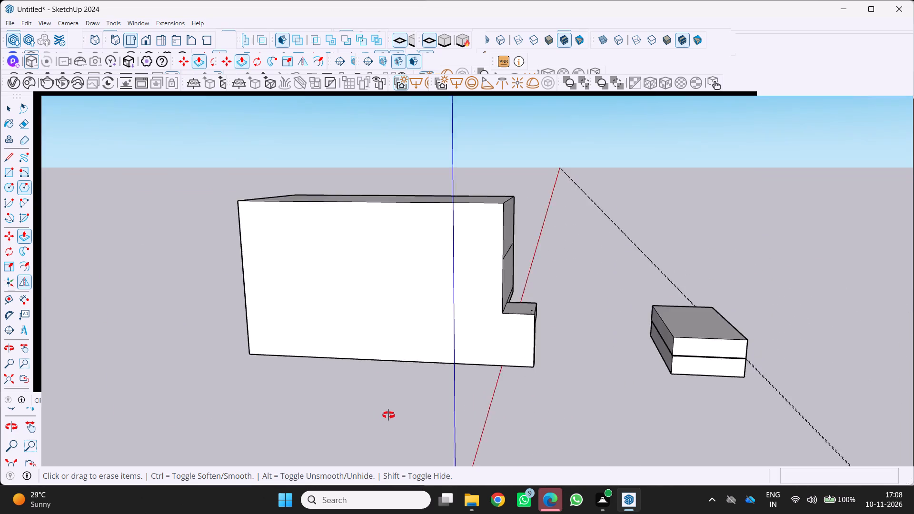
middle_click_drag(388, 415, 383, 415)
scroll(420, 406, "down", 4)
middle_click_drag(318, 383, 255, 364)
scroll(289, 350, "up", 4)
middle_click_drag(292, 352, 202, 327)
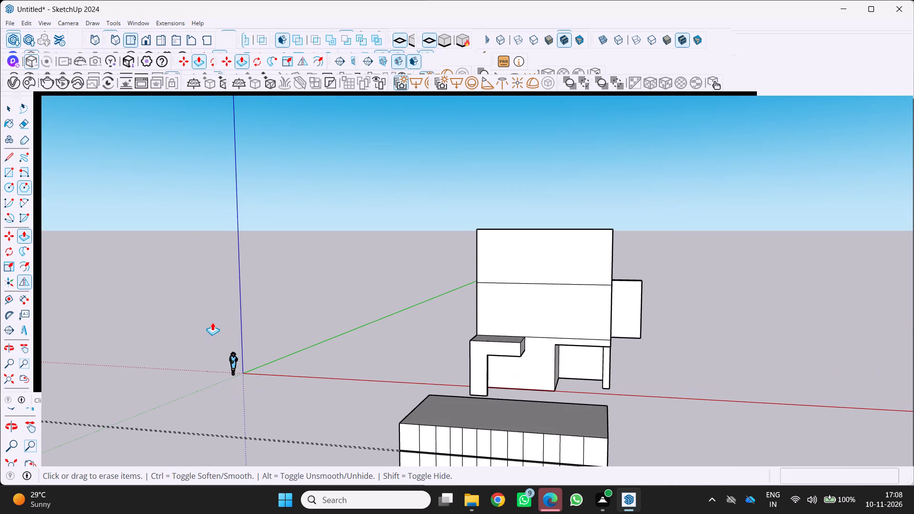
scroll(540, 386, "down", 1)
middle_click_drag(536, 393, 377, 407)
middle_click_drag(651, 481, 582, 457)
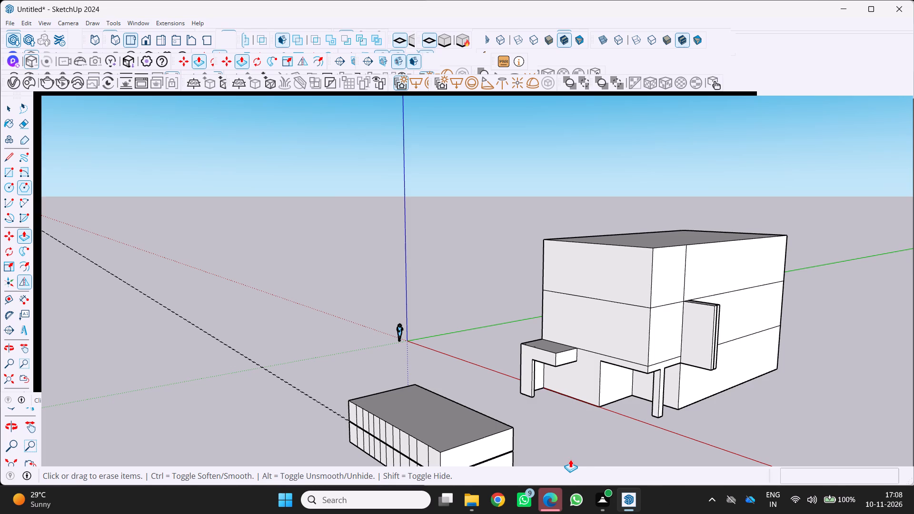
scroll(397, 297, "down", 3)
middle_click_drag(442, 322, 442, 324)
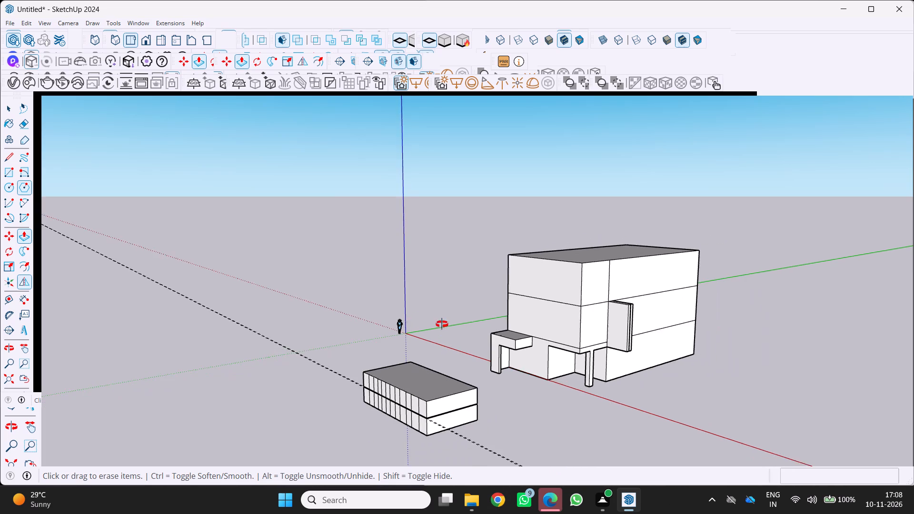
middle_click_drag(442, 324, 383, 352)
scroll(647, 398, "up", 2)
middle_click_drag(637, 397, 554, 394)
scroll(603, 411, "down", 2)
middle_click_drag(602, 414, 562, 409)
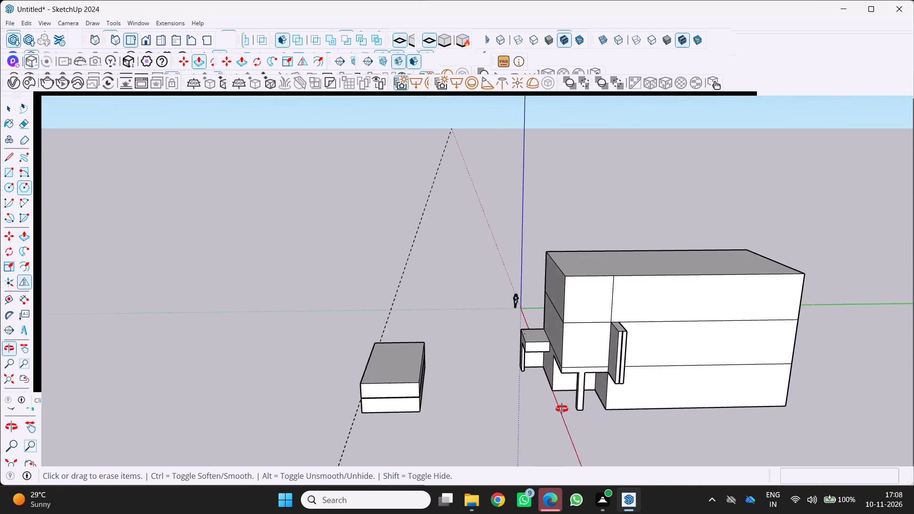
Examine the grooved box and the building behind it from several angles.
middle_click_drag(562, 409, 523, 411)
scroll(593, 419, "up", 3)
middle_click_drag(589, 413, 530, 442)
scroll(533, 441, "up", 1)
scroll(572, 356, "up", 5)
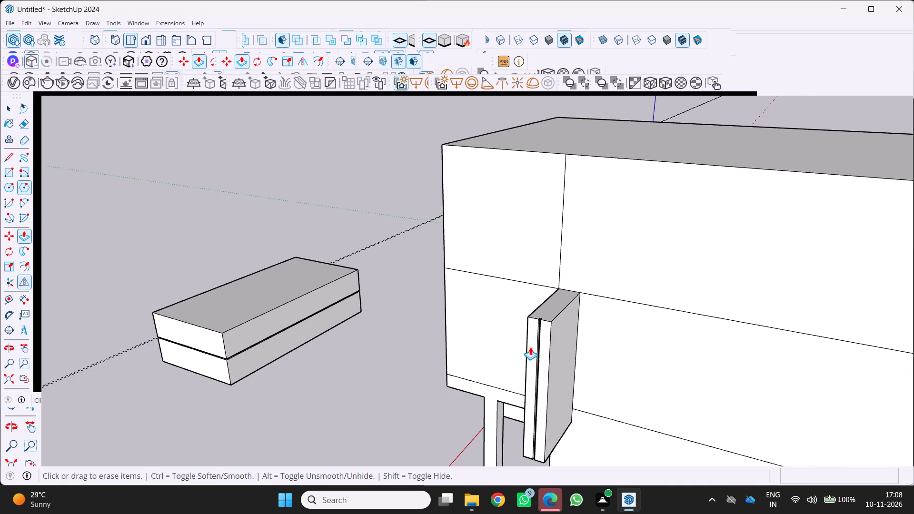
scroll(490, 371, "up", 1)
middle_click_drag(489, 372, 546, 395)
scroll(660, 366, "down", 5)
middle_click_drag(537, 420, 649, 372)
scroll(587, 387, "down", 3)
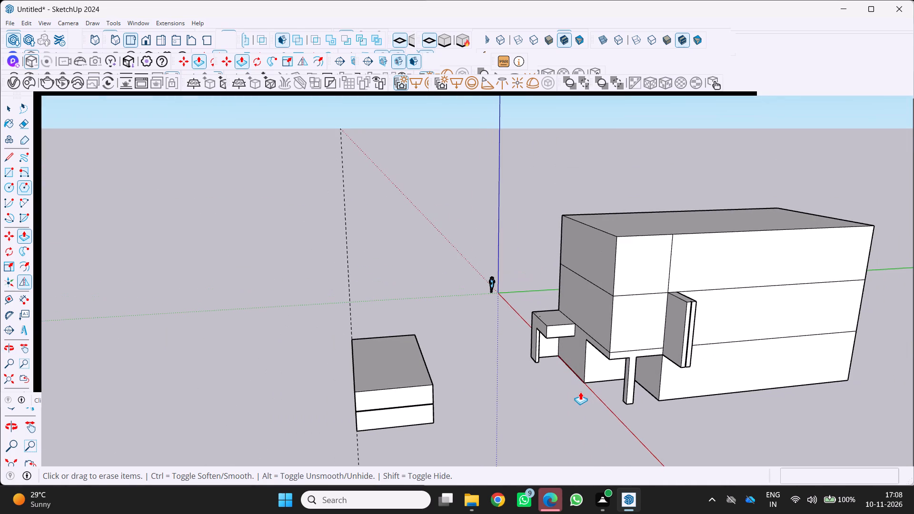
middle_click_drag(598, 393, 763, 343)
scroll(750, 346, "down", 1)
scroll(577, 361, "up", 3)
middle_click_drag(570, 362, 581, 370)
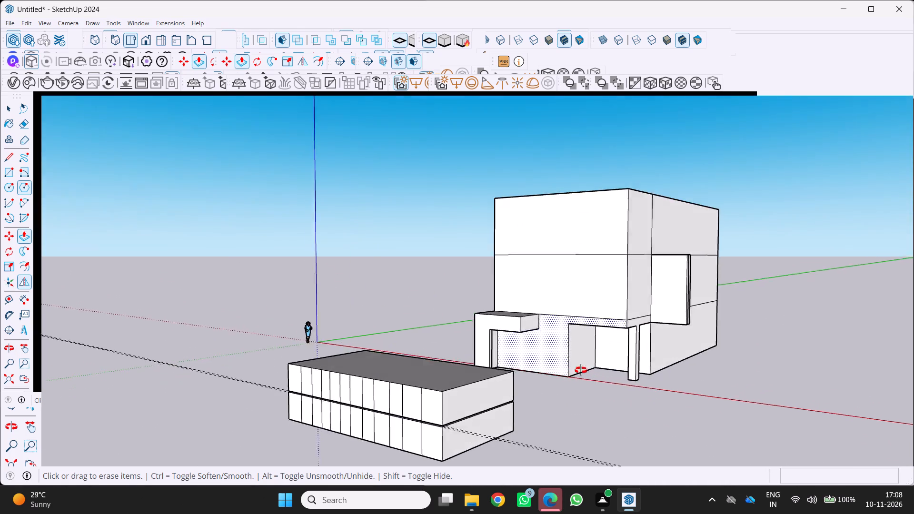
middle_click_drag(581, 370, 603, 402)
scroll(522, 366, "down", 3)
middle_click_drag(513, 375, 404, 319)
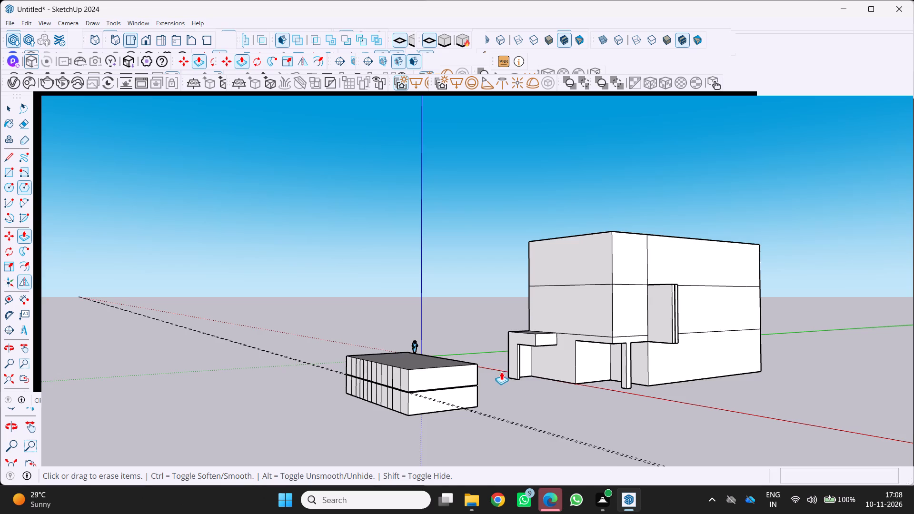
scroll(523, 381, "up", 1)
middle_click_drag(517, 382, 435, 384)
middle_click_drag(480, 392, 442, 390)
scroll(480, 392, "up", 1)
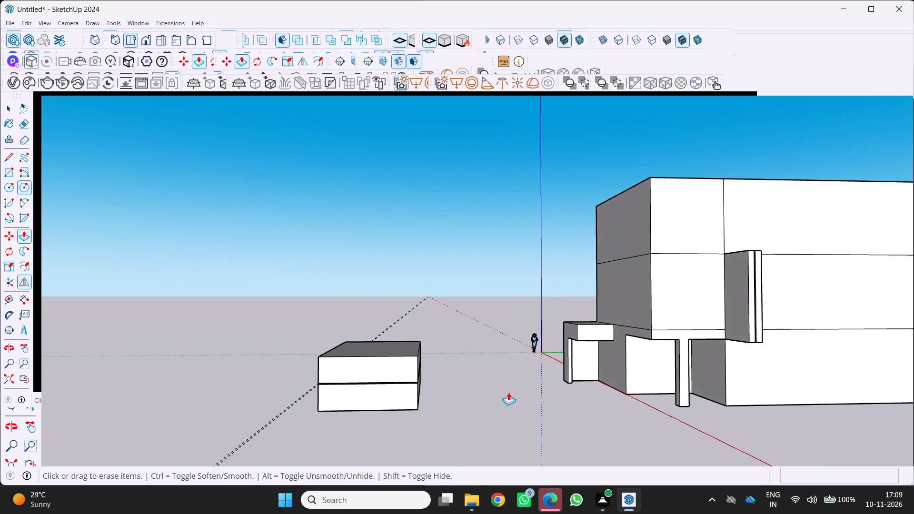
scroll(512, 394, "down", 2)
middle_click(507, 396)
middle_click_drag(390, 383, 487, 431)
scroll(429, 400, "down", 1)
middle_click_drag(335, 375, 362, 394)
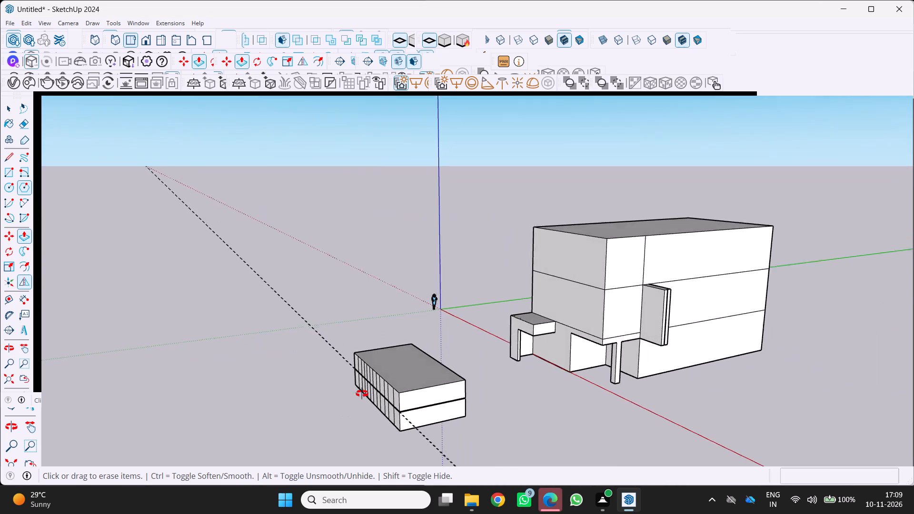
Offset the box's top face inward repeatedly to form five nested rectangles, spaced by eye toward a narrow central strip.
middle_click_drag(362, 394, 488, 462)
key("f")
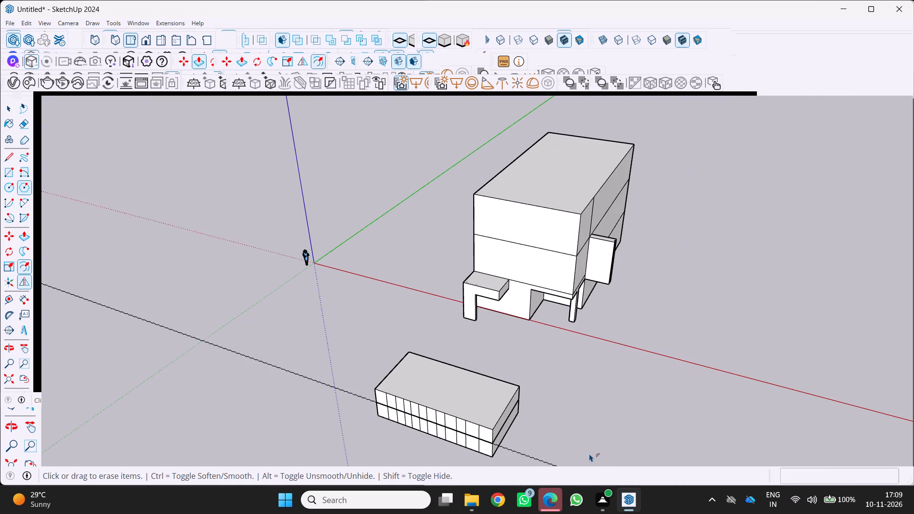
left_click_drag(497, 408, 490, 412)
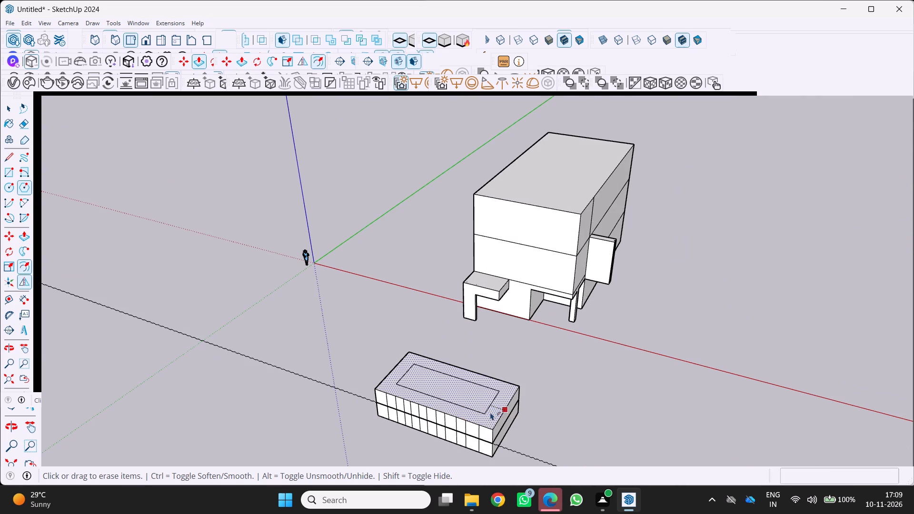
left_click_drag(490, 412, 497, 415)
scroll(474, 394, "up", 1)
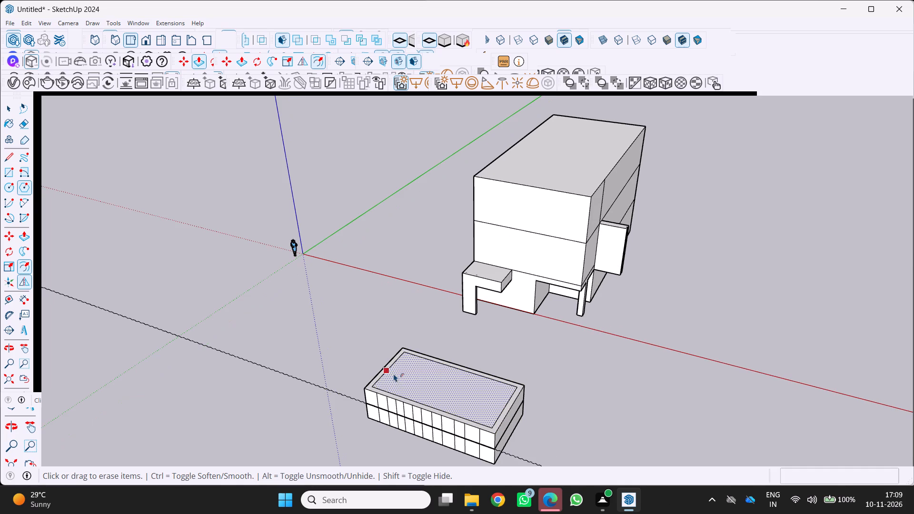
left_click(394, 374)
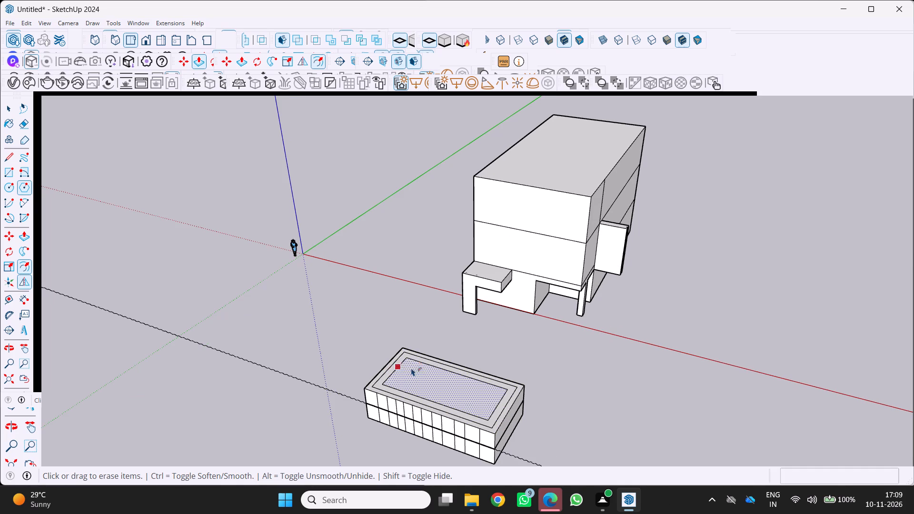
left_click_drag(401, 367, 406, 371)
scroll(409, 372, "up", 4)
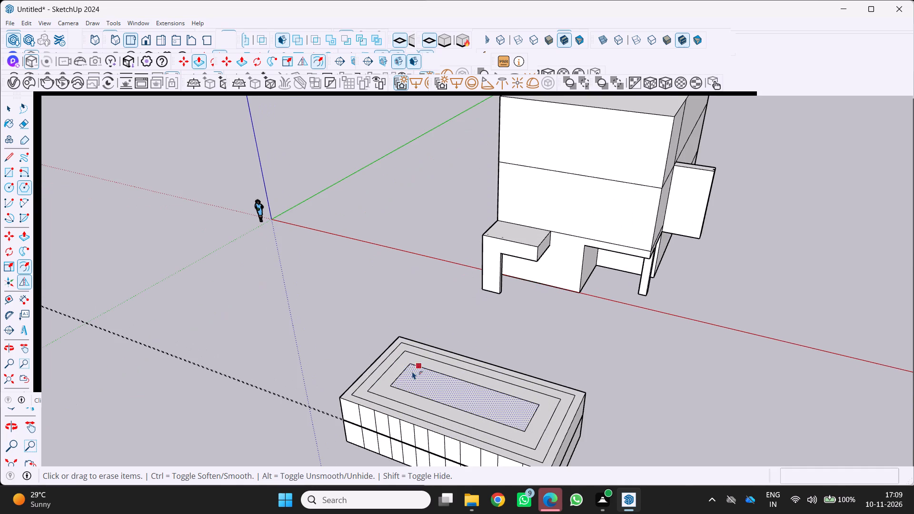
left_click(409, 372)
scroll(420, 377, "up", 3)
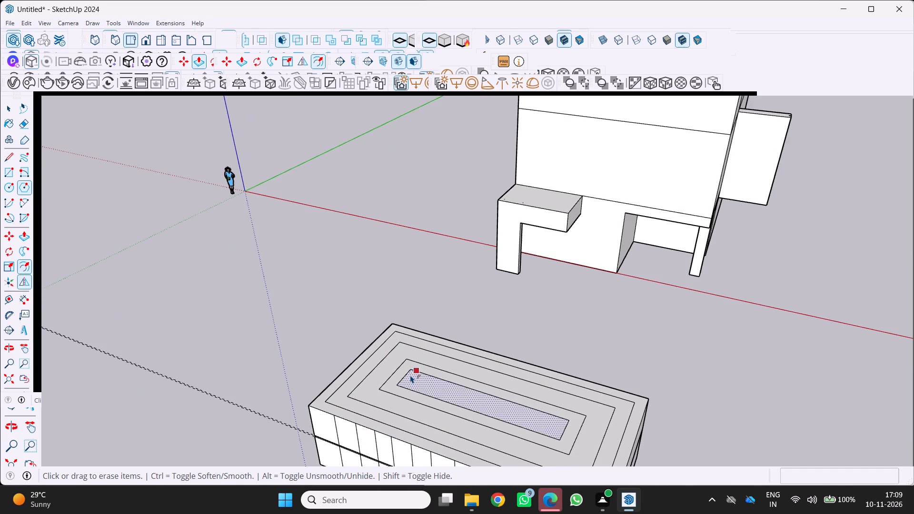
left_click(410, 375)
scroll(421, 383, "up", 1)
middle_click_drag(422, 383, 424, 384)
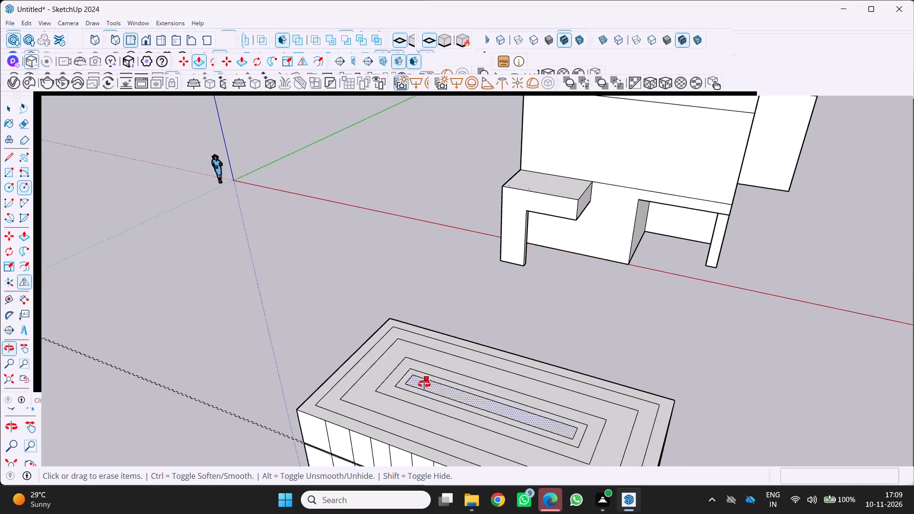
middle_click_drag(424, 384, 488, 368)
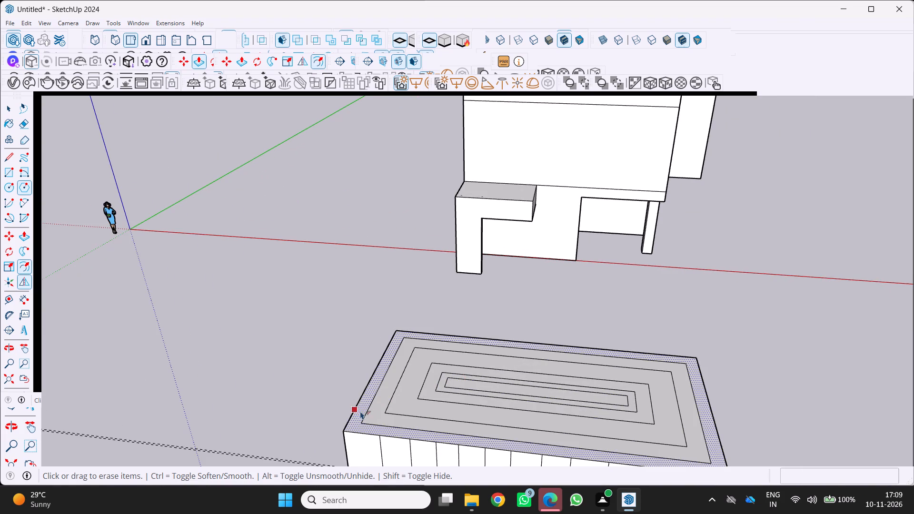
left_click_drag(359, 412, 362, 394)
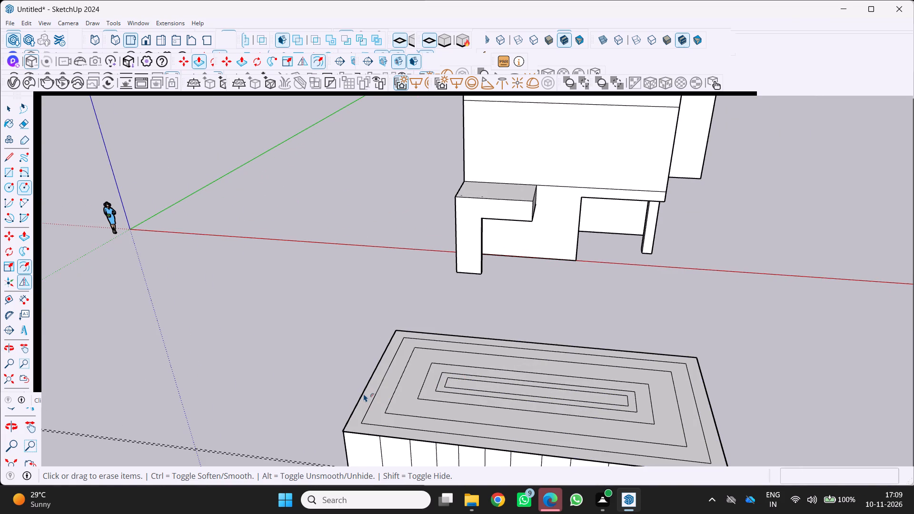
Raise the first, third and fifth rings from the outside on the box's top as low walls, leaving channels between them.
key("p")
left_click_drag(357, 417, 348, 396)
left_click_drag(405, 382, 407, 353)
middle_click_drag(420, 357, 384, 420)
scroll(412, 397, "up", 6)
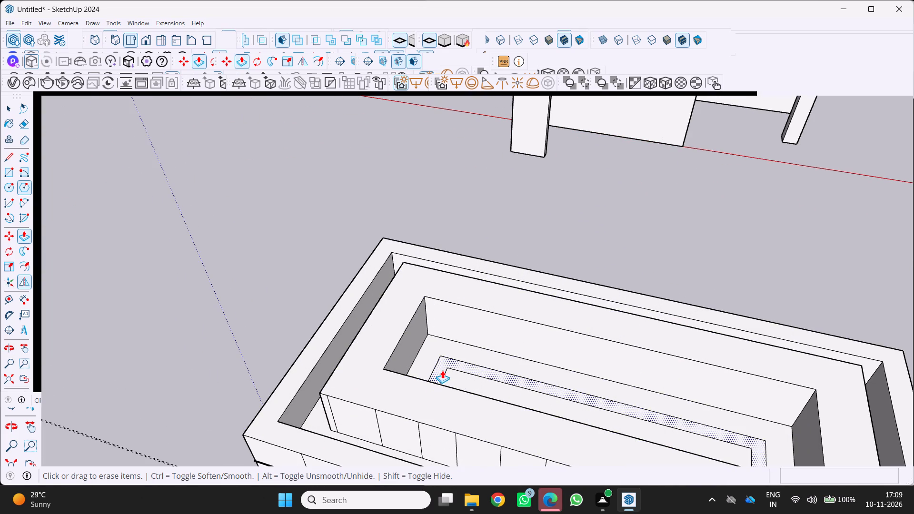
left_click_drag(440, 369, 422, 345)
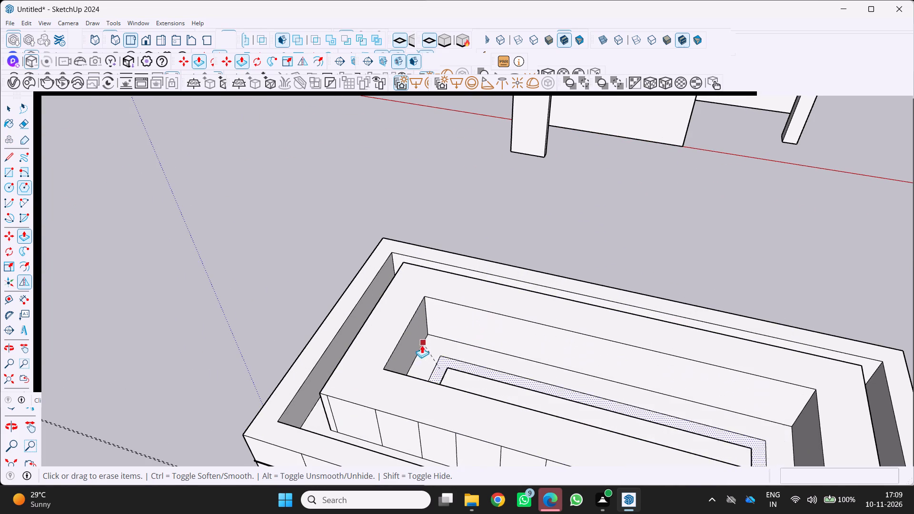
left_click_drag(422, 345, 380, 351)
Examine the stepped ring walls on the box's top and the box's proportions against the building from all sides.
scroll(487, 400, "up", 1)
middle_click_drag(496, 396, 855, 372)
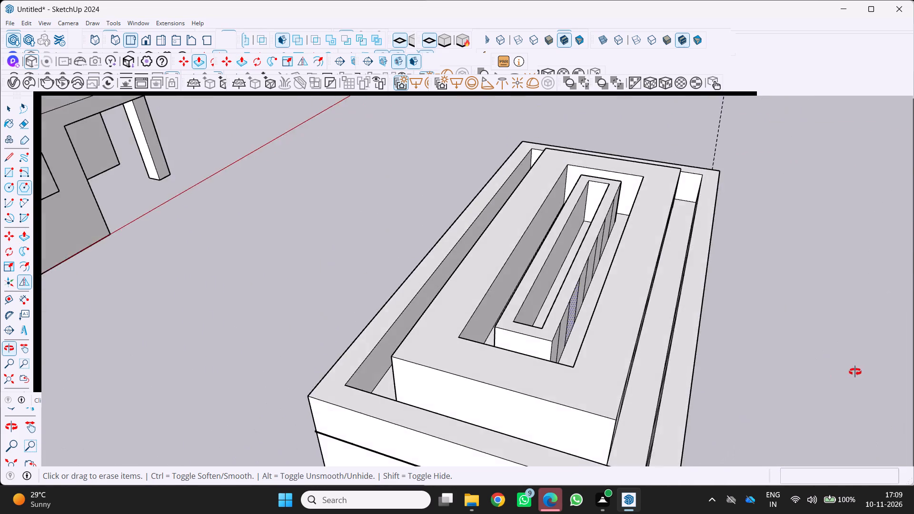
middle_click_drag(855, 372, 516, 325)
scroll(516, 325, "down", 5)
scroll(454, 431, "down", 4)
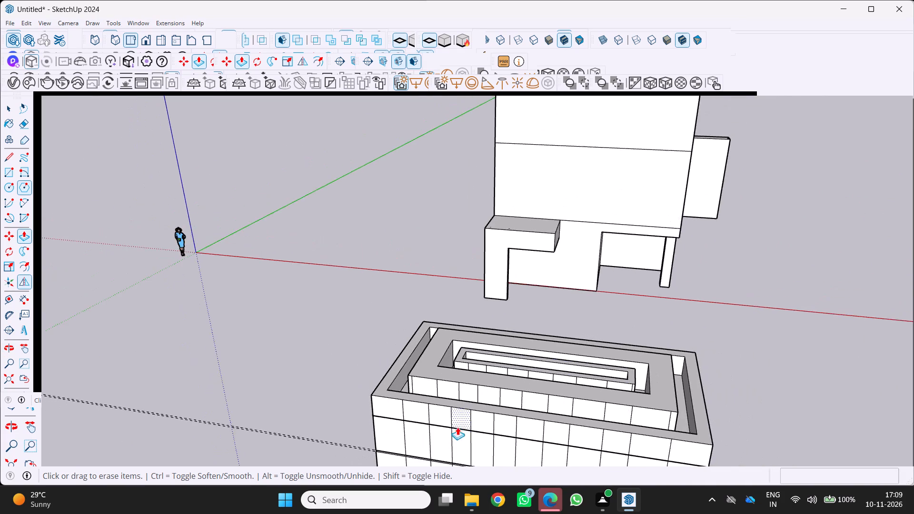
middle_click_drag(459, 423, 493, 326)
scroll(484, 348, "up", 1)
scroll(486, 328, "down", 5)
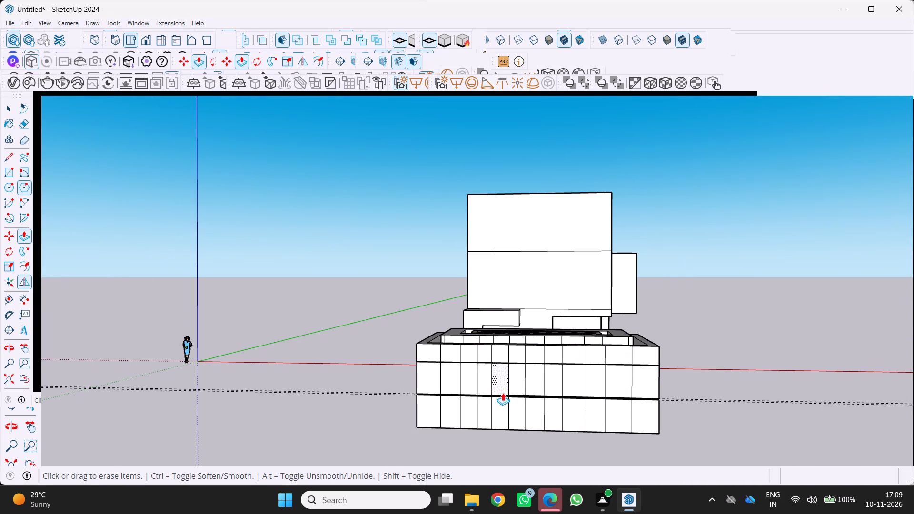
scroll(505, 382, "down", 2)
middle_click_drag(502, 382, 455, 427)
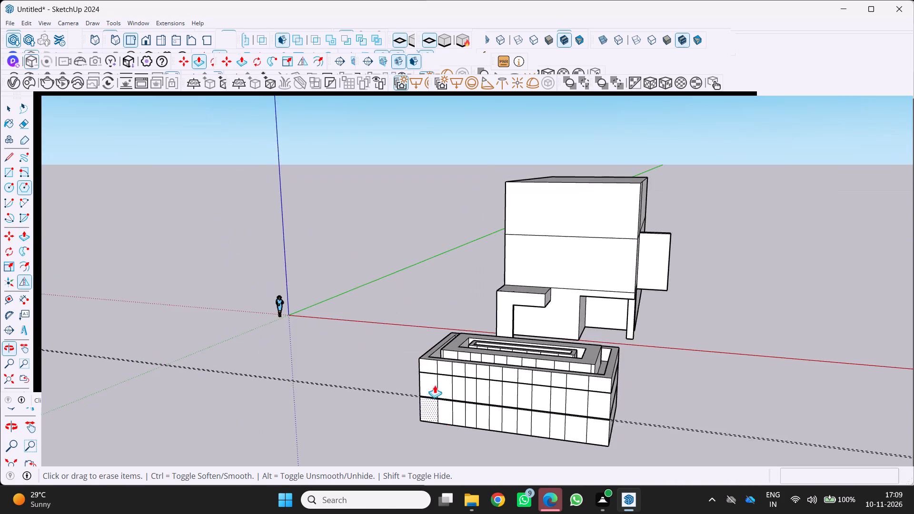
scroll(437, 367, "up", 3)
middle_click_drag(432, 380, 385, 387)
scroll(400, 376, "down", 5)
middle_click_drag(539, 430, 479, 405)
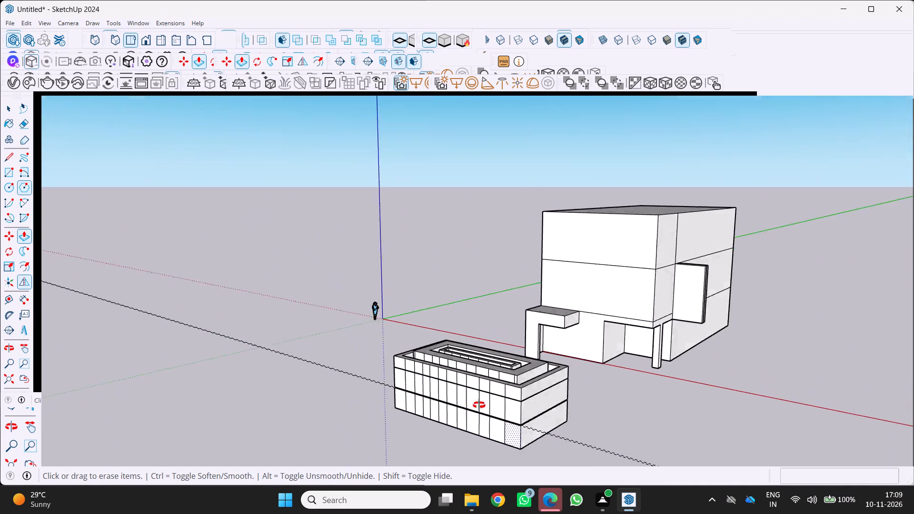
middle_click_drag(479, 405, 449, 397)
middle_click_drag(519, 422, 423, 405)
scroll(472, 448, "down", 5)
scroll(474, 437, "up", 1)
middle_click_drag(476, 433, 373, 386)
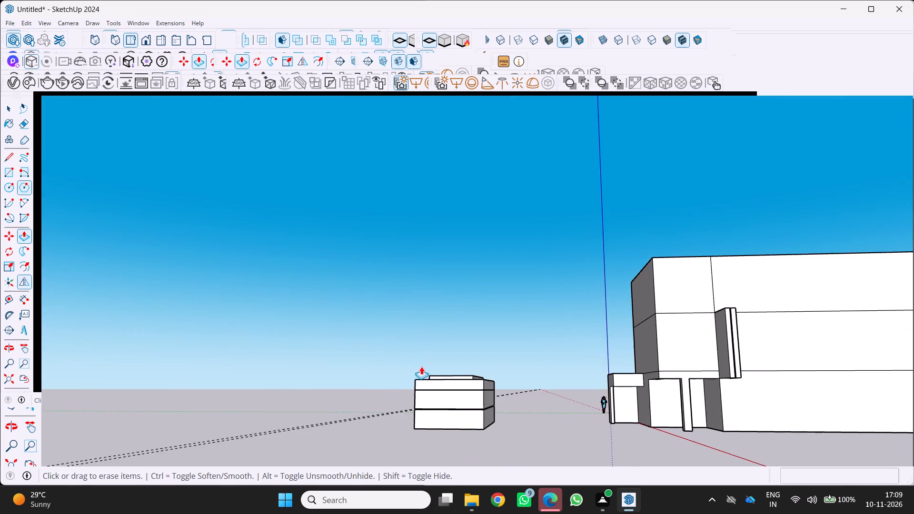
scroll(422, 366, "down", 7)
middle_click_drag(426, 361, 387, 435)
scroll(411, 403, "up", 9)
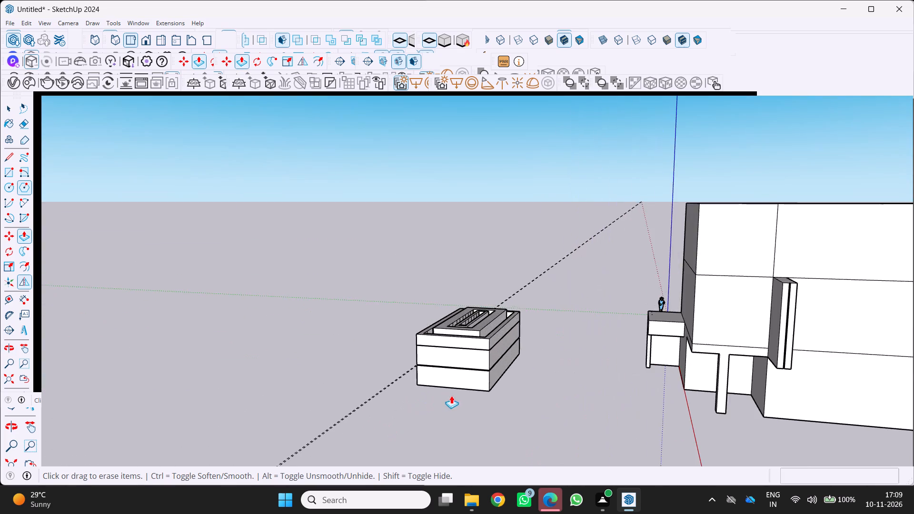
middle_click_drag(451, 395, 365, 431)
scroll(475, 400, "up", 5)
middle_click_drag(471, 403, 831, 449)
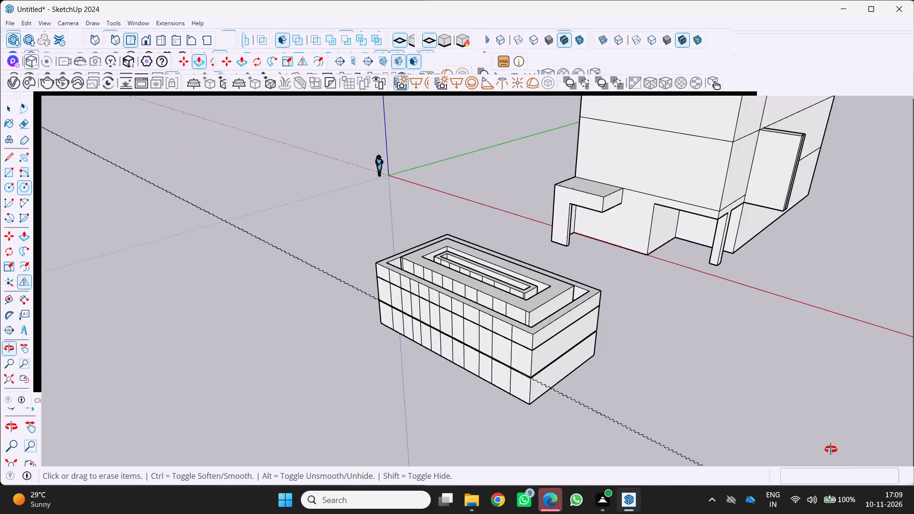
middle_click_drag(831, 449, 828, 447)
middle_click_drag(468, 439, 750, 442)
scroll(541, 403, "up", 3)
Erase all the vertical division lines below the groove on the box's long striped face, leaving the lower band plain.
middle_click_drag(497, 360, 415, 267)
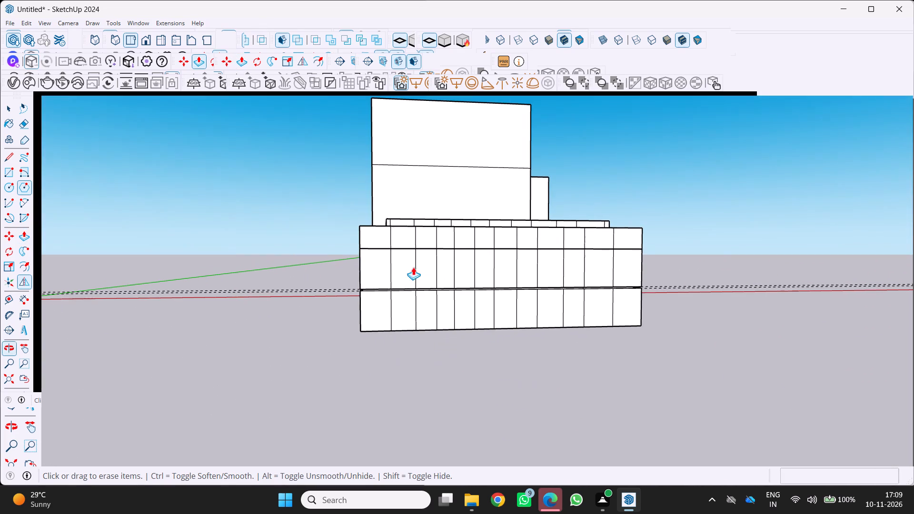
key("e")
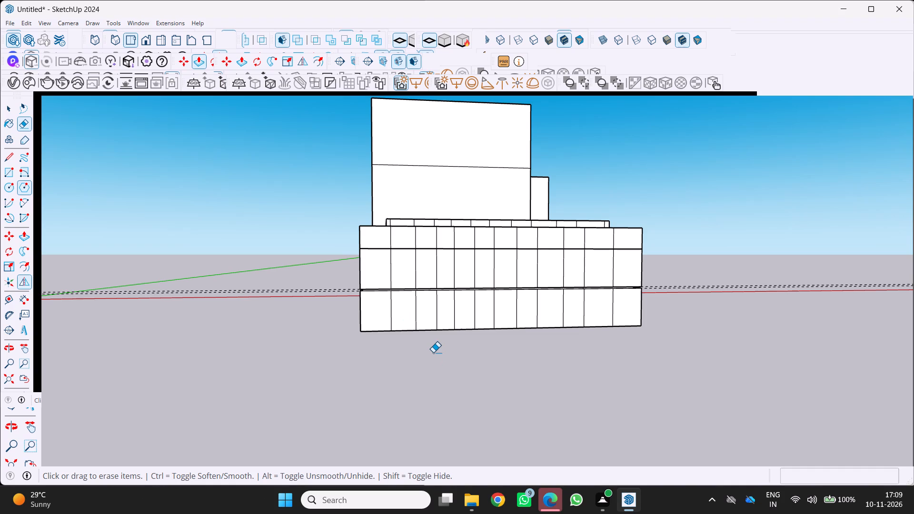
scroll(408, 314, "up", 3)
scroll(370, 325, "up", 2)
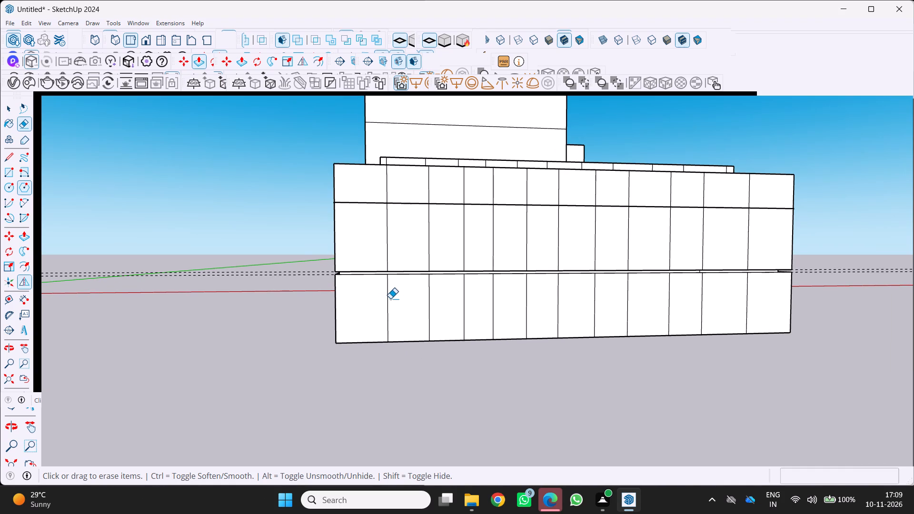
left_click(387, 298)
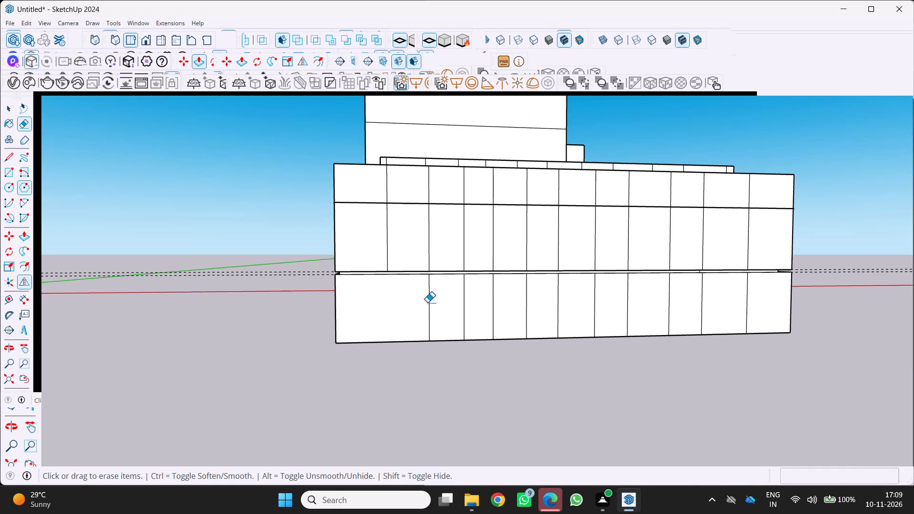
left_click(429, 302)
left_click(466, 310)
left_click_drag(491, 300, 483, 300)
left_click_drag(460, 301, 466, 300)
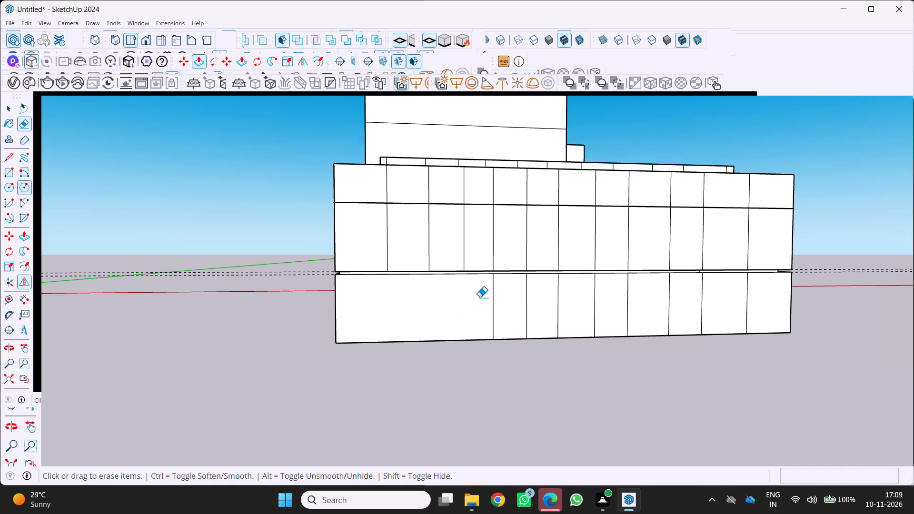
left_click_drag(495, 297, 499, 297)
left_click(531, 293)
left_click_drag(523, 291, 544, 291)
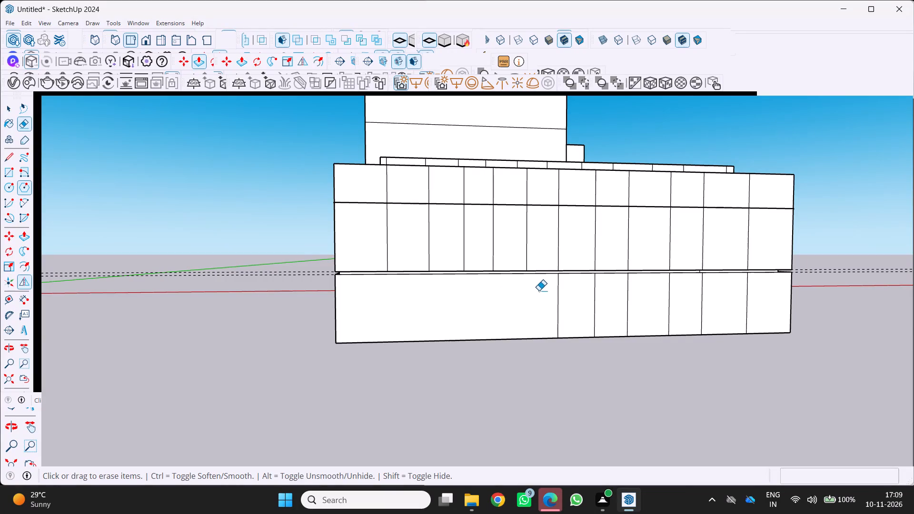
left_click_drag(554, 291, 579, 287)
left_click_drag(594, 289, 621, 289)
left_click_drag(627, 290, 674, 285)
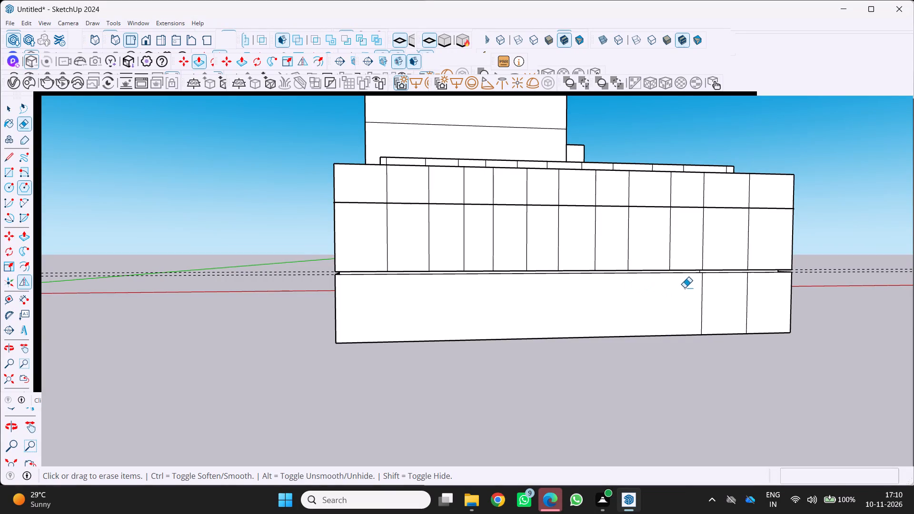
left_click_drag(695, 290, 780, 282)
middle_click_drag(587, 267, 830, 309)
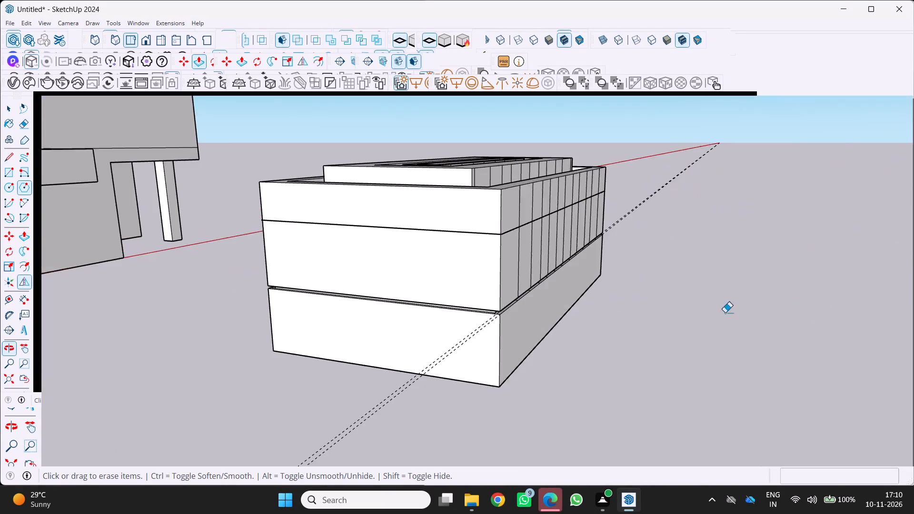
scroll(510, 328, "up", 8)
middle_click_drag(457, 314, 341, 340)
scroll(457, 256, "down", 4)
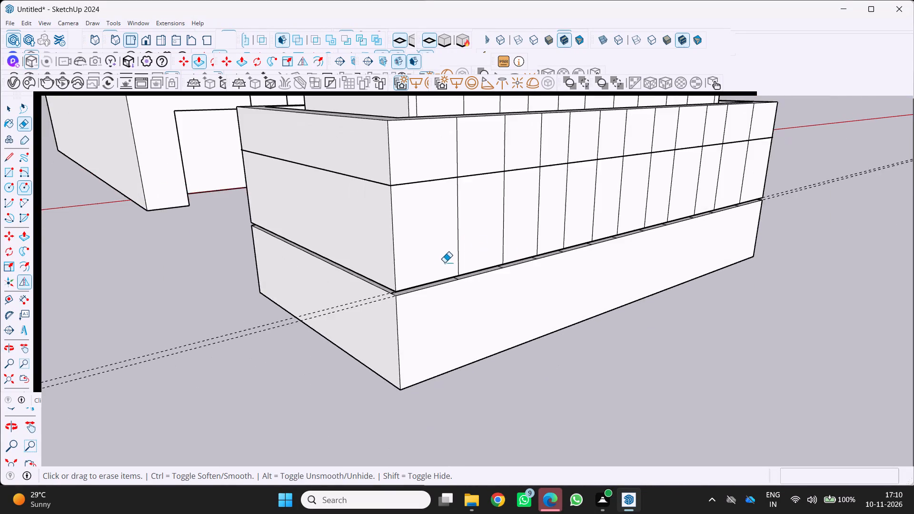
Examine the groove around the box along the striped long face and the short end, and compare the stacked bands from the side.
scroll(445, 262, "down", 6)
middle_click_drag(432, 273, 413, 284)
scroll(470, 274, "up", 12)
middle_click_drag(410, 296, 363, 302)
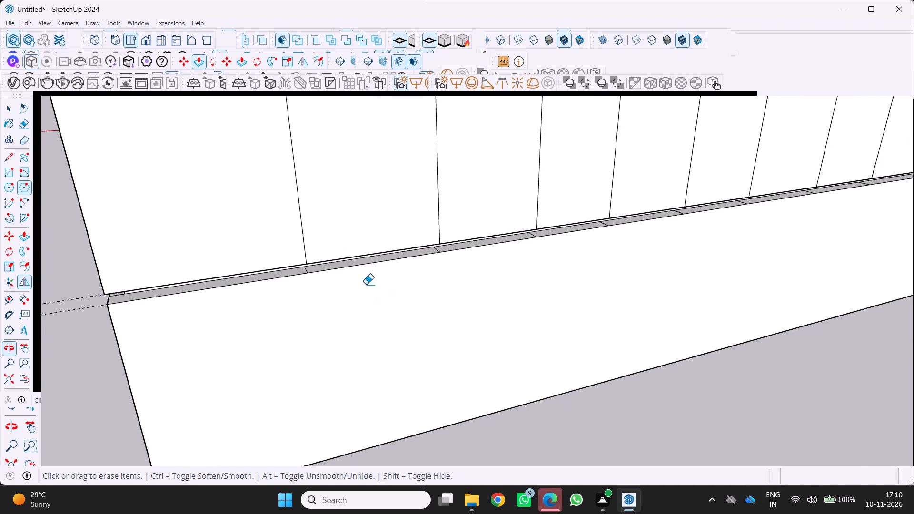
scroll(393, 265, "up", 6)
middle_click_drag(394, 261, 389, 273)
scroll(280, 296, "up", 2)
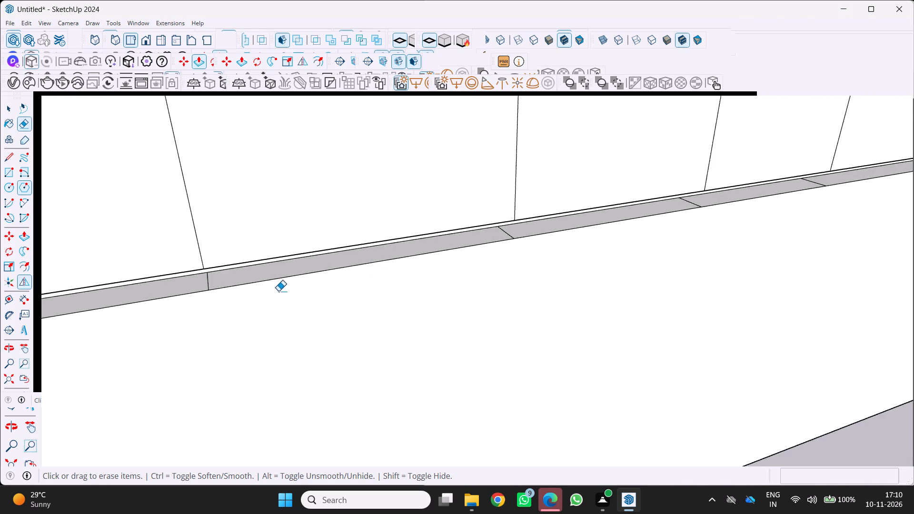
middle_click_drag(323, 288, 464, 311)
scroll(463, 312, "down", 17)
middle_click_drag(433, 282, 385, 268)
scroll(338, 159, "up", 3)
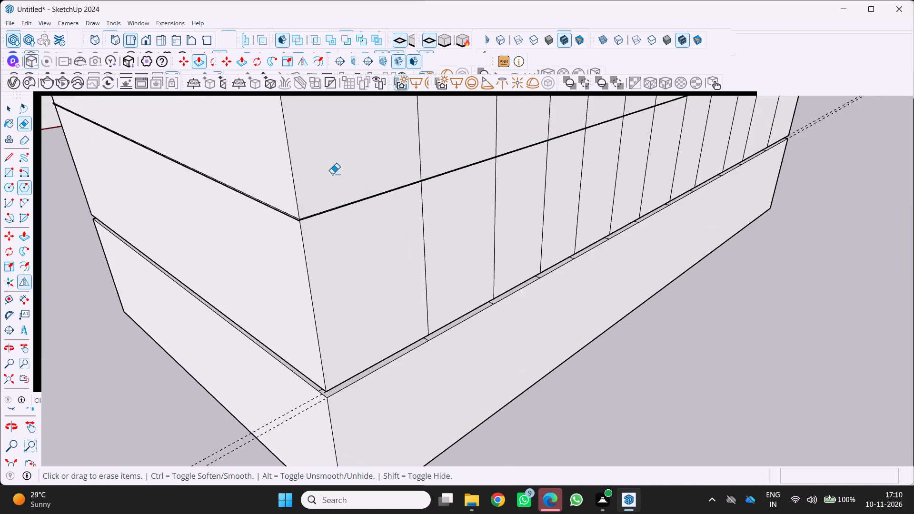
scroll(332, 174, "up", 1)
middle_click_drag(360, 193, 552, 245)
scroll(490, 253, "down", 6)
scroll(512, 315, "up", 3)
middle_click_drag(518, 324, 434, 330)
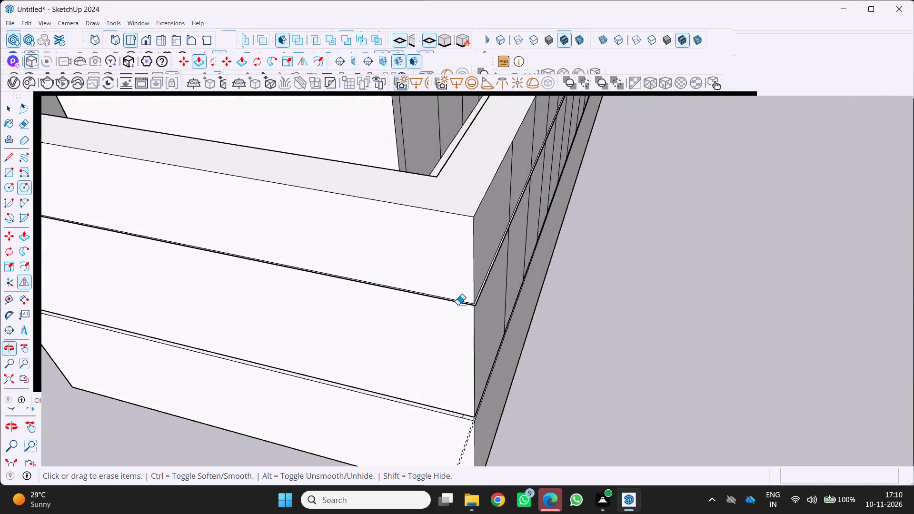
scroll(462, 301, "up", 5)
middle_click_drag(456, 300, 383, 287)
scroll(425, 277, "down", 6)
scroll(460, 298, "down", 5)
middle_click_drag(460, 303, 378, 257)
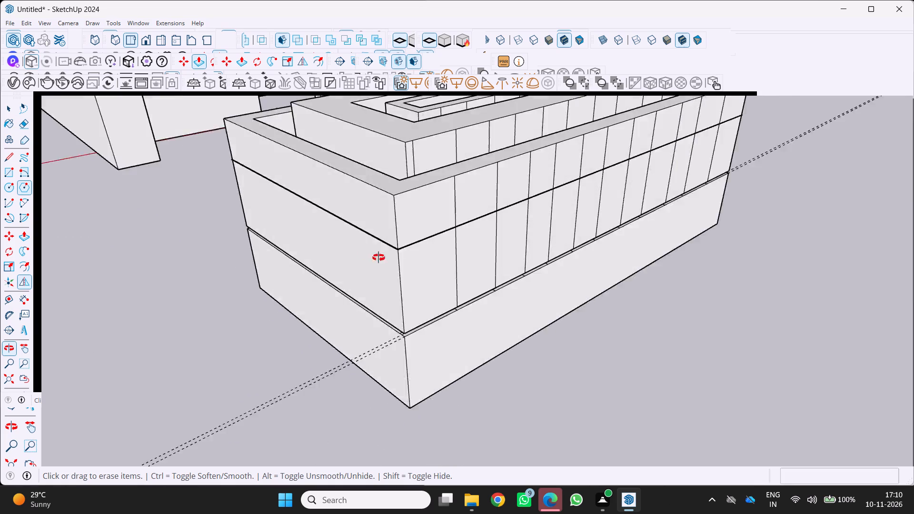
middle_click_drag(378, 257, 350, 250)
scroll(350, 250, "up", 1)
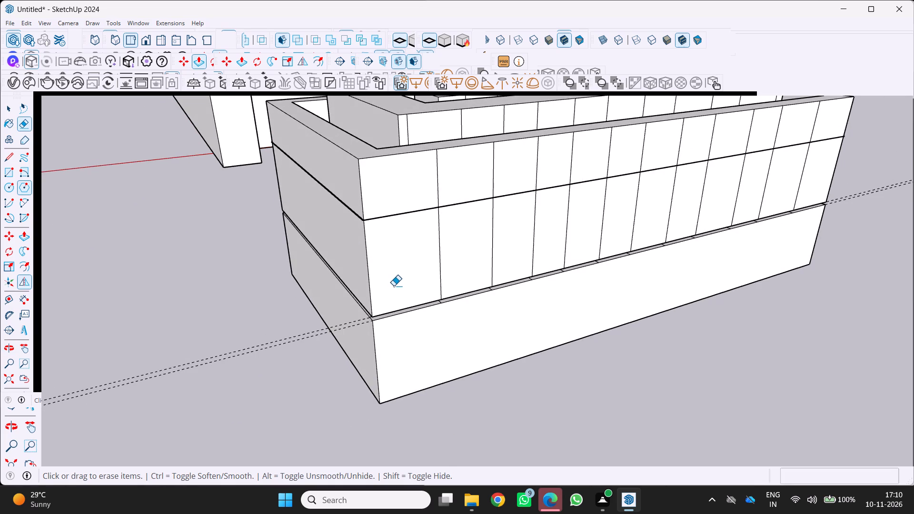
middle_click_drag(582, 326, 576, 331)
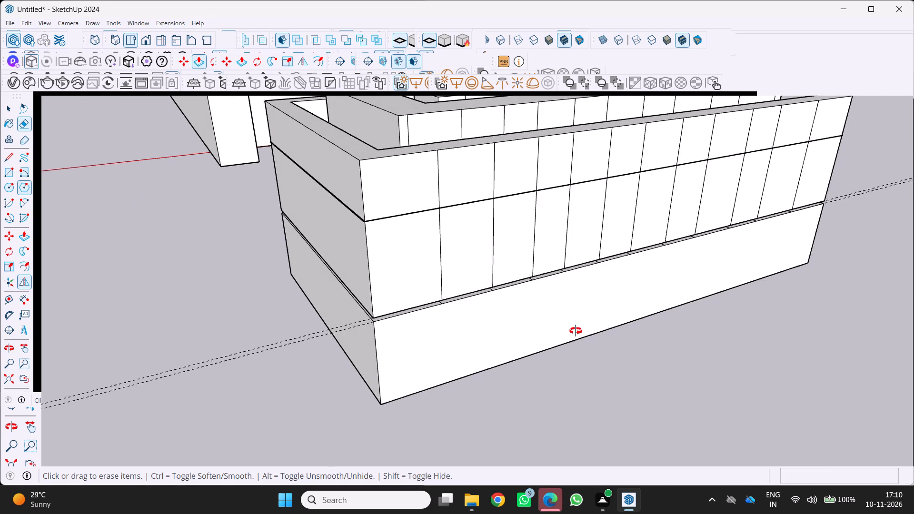
middle_click_drag(576, 331, 445, 372)
scroll(405, 330, "up", 1)
middle_click_drag(403, 329, 567, 312)
scroll(364, 321, "down", 2)
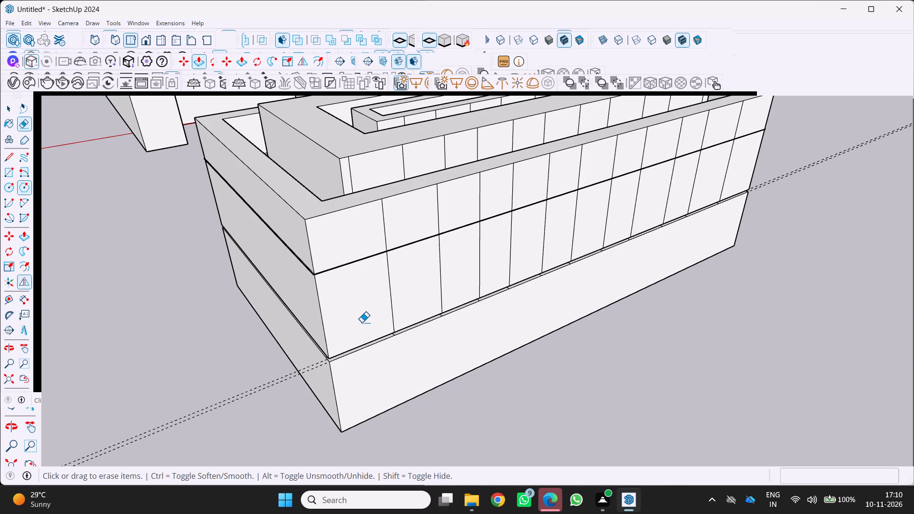
scroll(391, 377, "down", 4)
middle_click(426, 399)
middle_click_drag(426, 399, 603, 383)
scroll(509, 384, "down", 5)
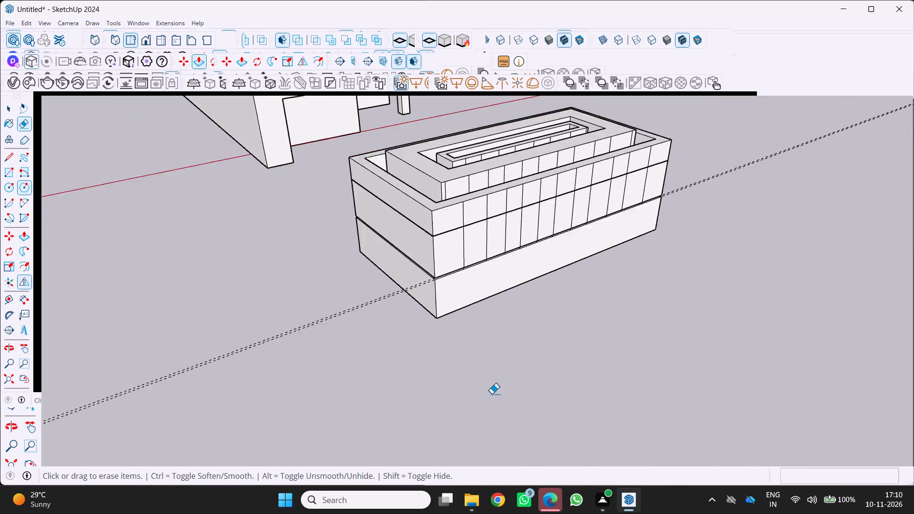
scroll(492, 394, "down", 1)
middle_click_drag(417, 327, 270, 269)
scroll(444, 247, "up", 2)
middle_click_drag(446, 247, 335, 295)
scroll(417, 324, "down", 4)
middle_click_drag(435, 343, 322, 256)
scroll(337, 259, "up", 1)
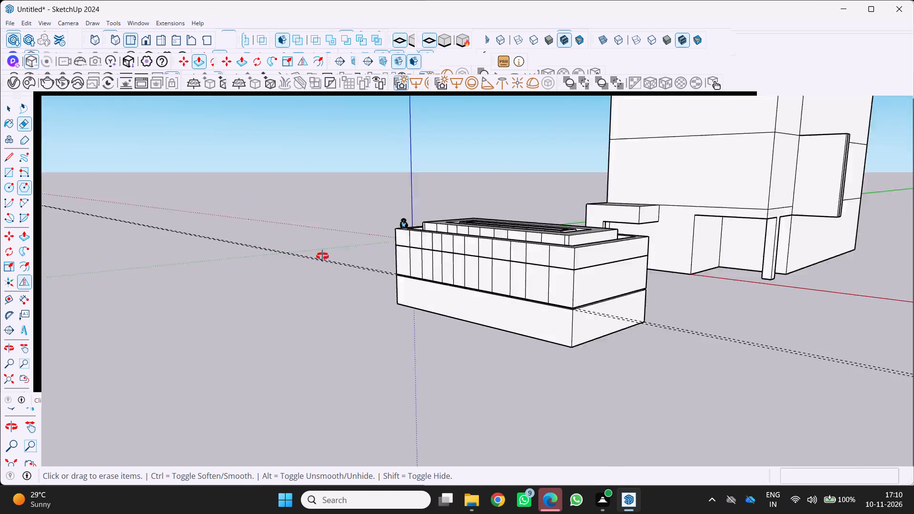
middle_click_drag(322, 256, 317, 256)
middle_click_drag(464, 326, 345, 327)
scroll(496, 329, "up", 2)
middle_click_drag(513, 330, 428, 363)
scroll(429, 363, "up", 1)
scroll(475, 297, "up", 2)
middle_click_drag(474, 297, 493, 269)
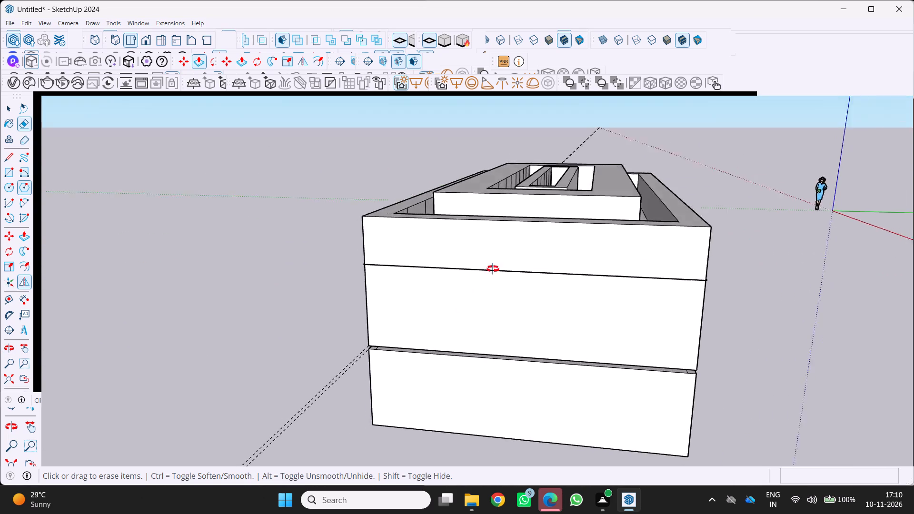
middle_click_drag(493, 269, 507, 242)
scroll(440, 298, "up", 1)
middle_click_drag(445, 304, 456, 335)
scroll(446, 338, "up", 2)
scroll(441, 340, "down", 5)
middle_click_drag(441, 305, 431, 269)
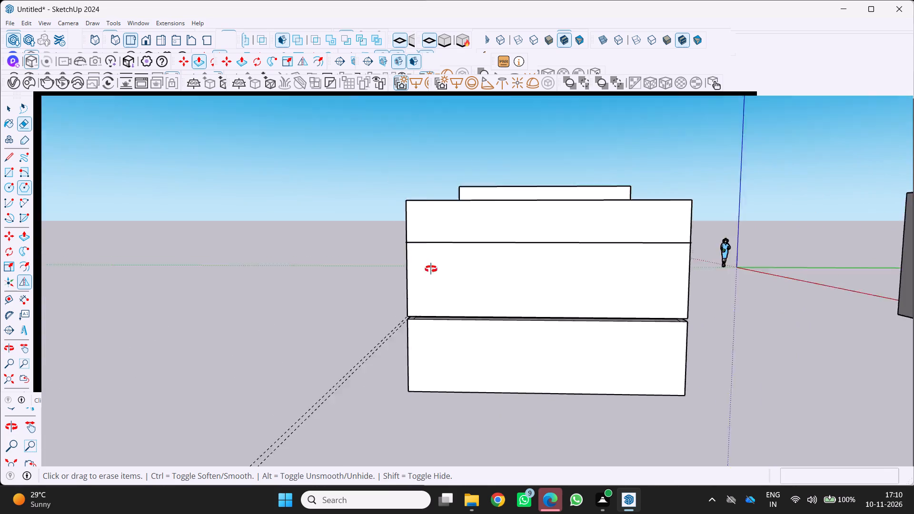
middle_click_drag(431, 269, 425, 247)
scroll(461, 251, "up", 9)
middle_click_drag(413, 297, 413, 345)
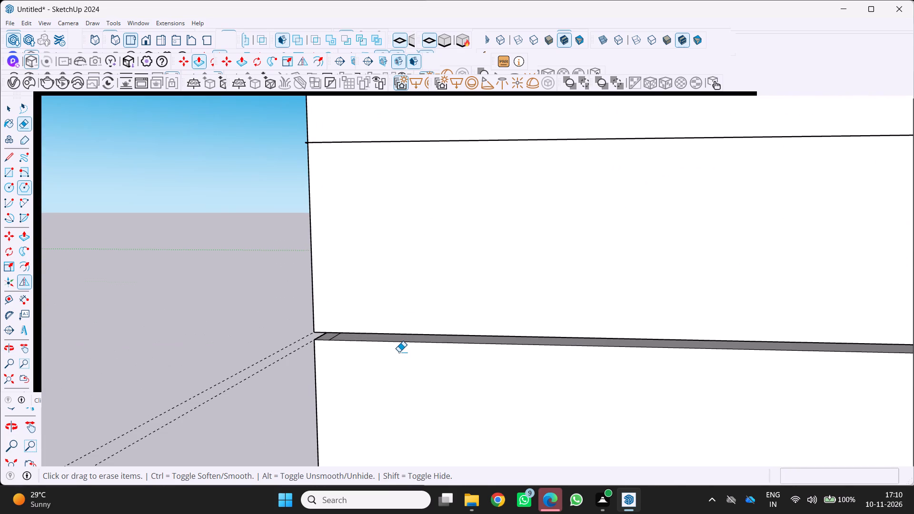
Lower the groove's floor along the box's short end slightly with Push/Pull, making the groove taller.
key("p")
scroll(402, 343, "up", 9)
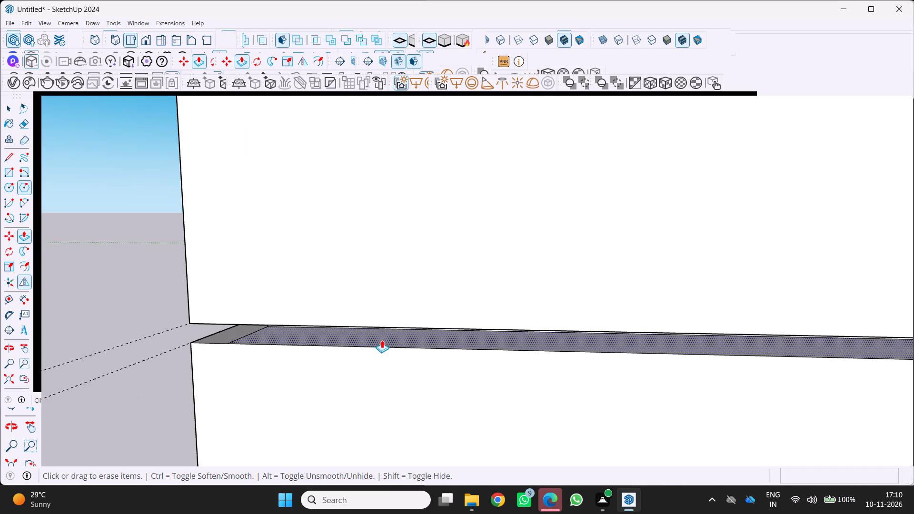
scroll(382, 340, "up", 3)
left_click_drag(374, 337, 371, 358)
Push the corner segment of the groove's floor on the striped long face down to the short end's lowered level.
middle_click_drag(365, 361, 616, 356)
scroll(616, 356, "down", 4)
scroll(510, 366, "up", 2)
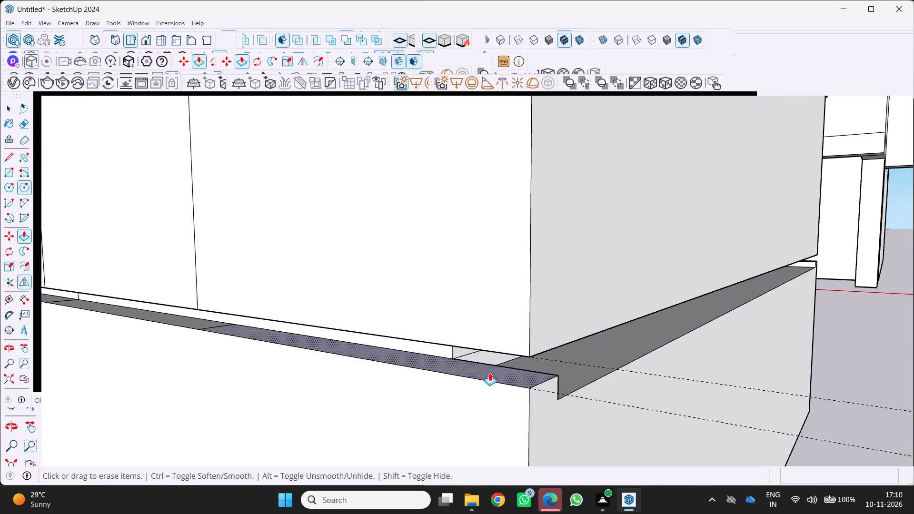
left_click_drag(491, 371, 537, 395)
Push the second groove-floor segment from that corner on the long face down level with the first.
middle_click_drag(451, 417, 598, 424)
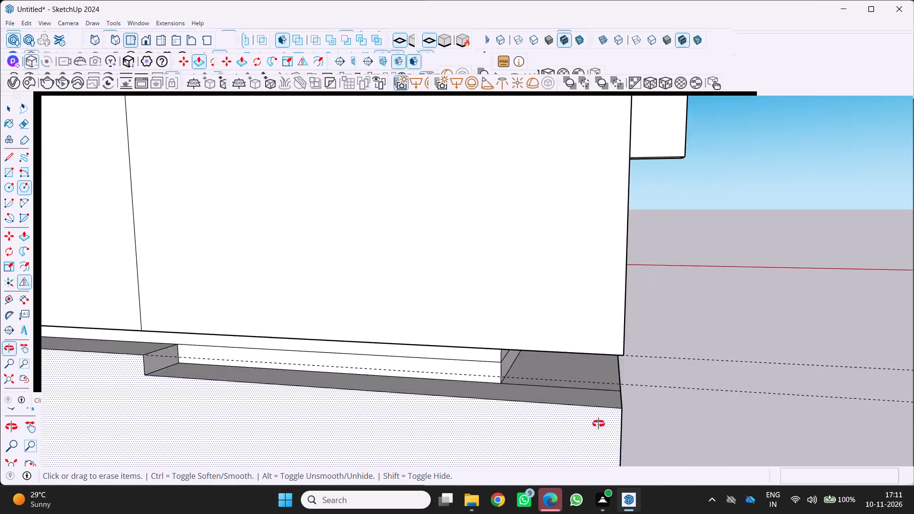
middle_click_drag(598, 424, 610, 421)
scroll(601, 412, "down", 12)
scroll(314, 366, "up", 6)
scroll(344, 398, "down", 5)
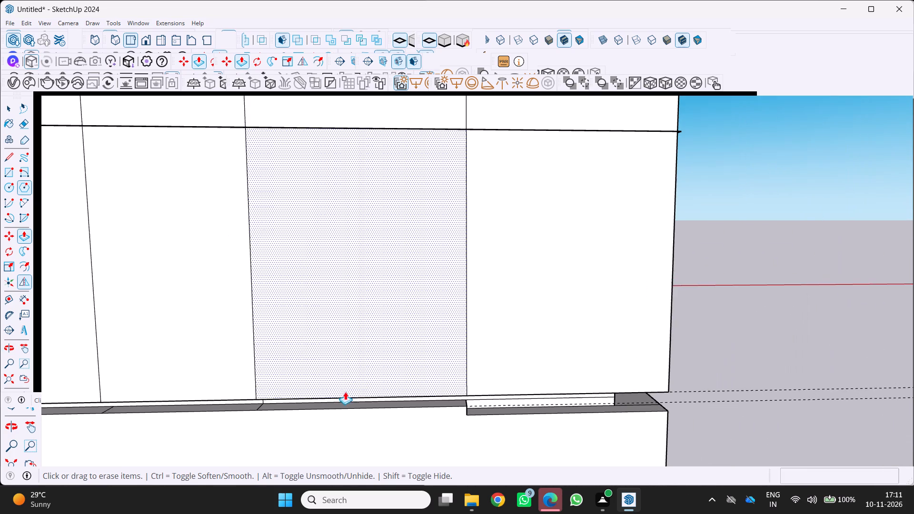
middle_click_drag(365, 384, 338, 395)
scroll(411, 317, "down", 6)
scroll(364, 379, "up", 5)
middle_click_drag(373, 378, 359, 391)
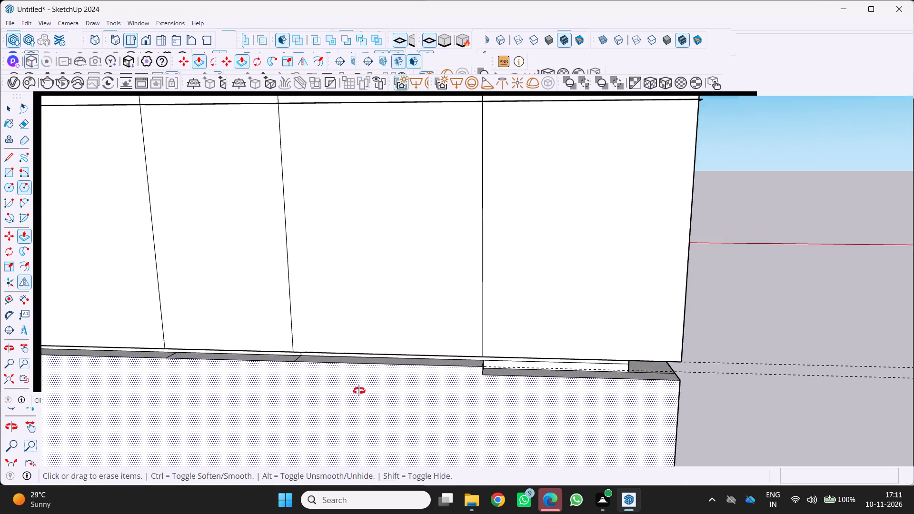
middle_click_drag(359, 391, 358, 391)
scroll(358, 391, "up", 8)
middle_click_drag(483, 367, 379, 362)
scroll(503, 364, "up", 4)
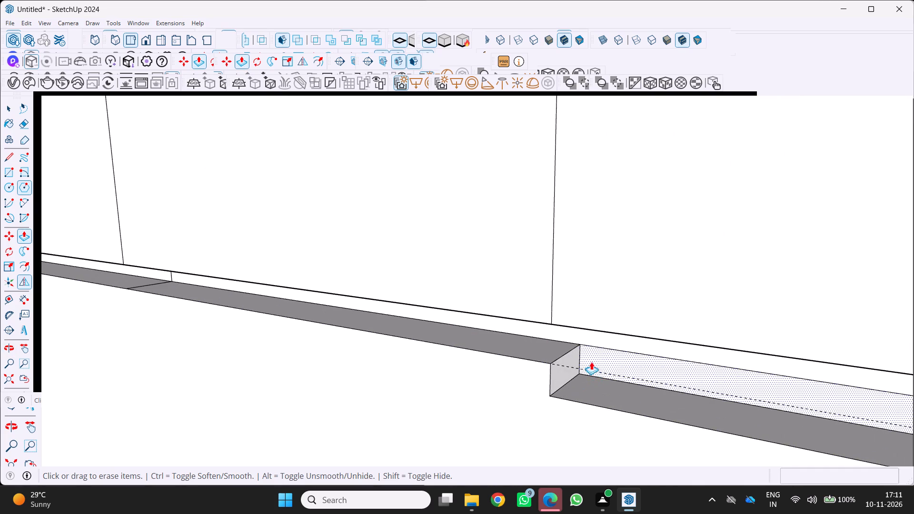
left_click_drag(546, 348, 572, 383)
scroll(575, 380, "down", 5)
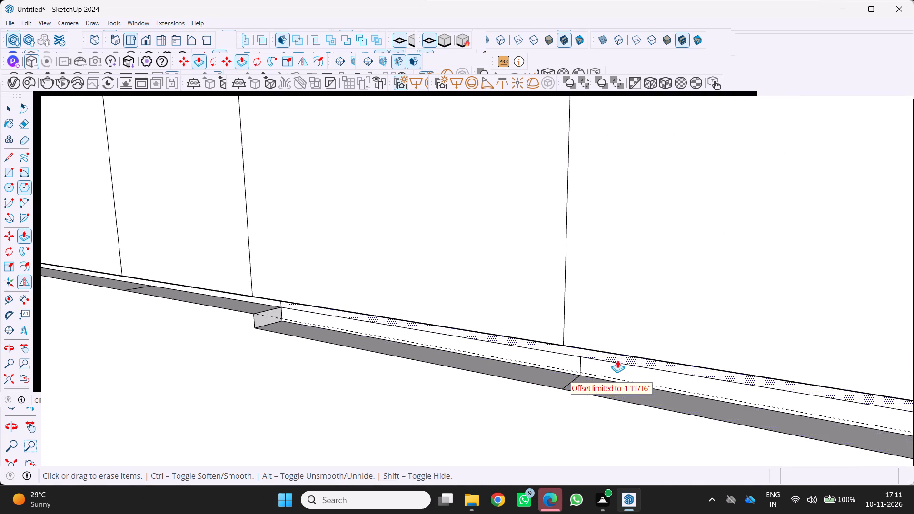
Push the third groove-floor segment from the corner on the long face down level with its lowered neighbour.
scroll(617, 360, "down", 5)
middle_click_drag(355, 349, 630, 327)
scroll(614, 332, "down", 4)
middle_click_drag(505, 377, 393, 409)
scroll(463, 300, "down", 4)
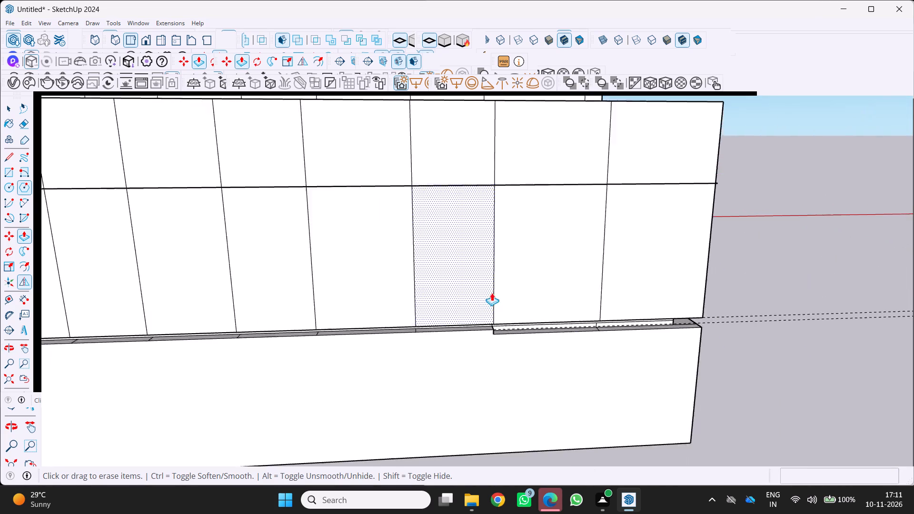
scroll(492, 293, "down", 8)
scroll(358, 415, "up", 4)
middle_click_drag(352, 425, 328, 480)
scroll(489, 328, "up", 4)
scroll(548, 274, "up", 4)
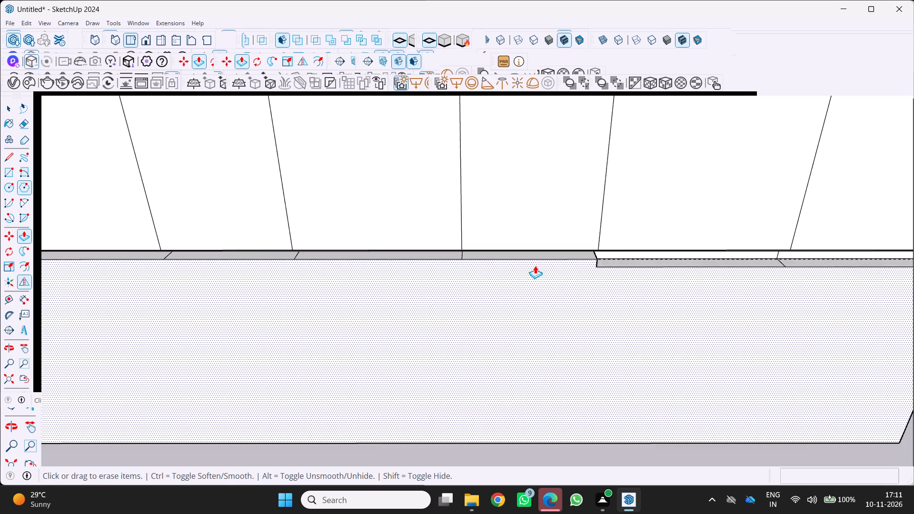
scroll(535, 266, "up", 3)
middle_click_drag(534, 266, 421, 223)
scroll(599, 257, "up", 5)
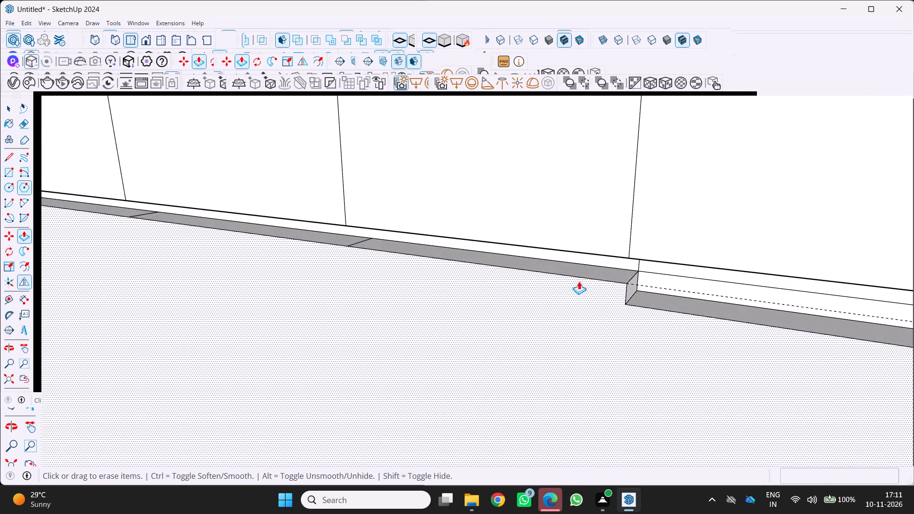
middle_click_drag(579, 281, 567, 309)
scroll(585, 291, "up", 3)
left_click_drag(586, 278, 637, 328)
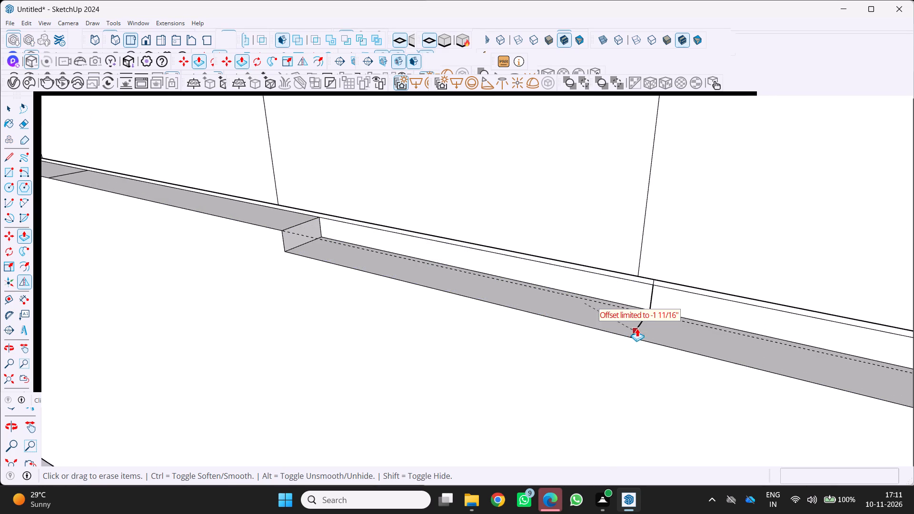
left_click_drag(637, 328, 641, 324)
Push the fourth groove-floor segment from the corner on the long face down level with the third.
scroll(627, 309, "down", 11)
middle_click_drag(470, 278, 636, 299)
scroll(603, 300, "down", 6)
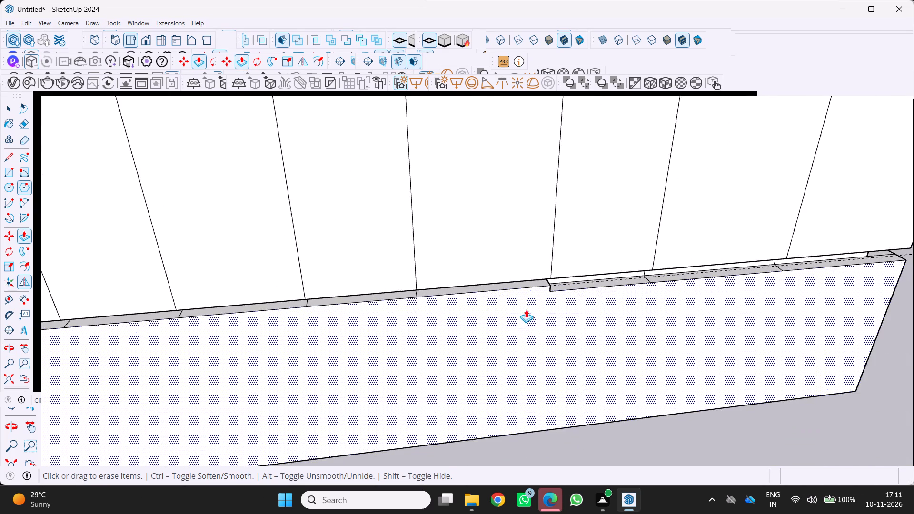
middle_click_drag(518, 310, 399, 396)
scroll(490, 351, "up", 6)
middle_click_drag(532, 324, 551, 275)
scroll(570, 276, "up", 6)
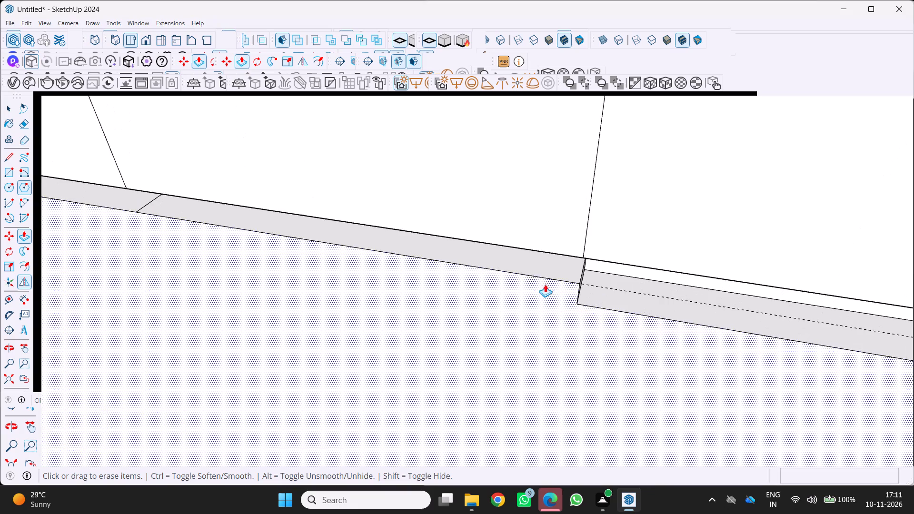
middle_click_drag(541, 282, 472, 264)
scroll(530, 265, "up", 4)
left_click_drag(534, 264, 622, 317)
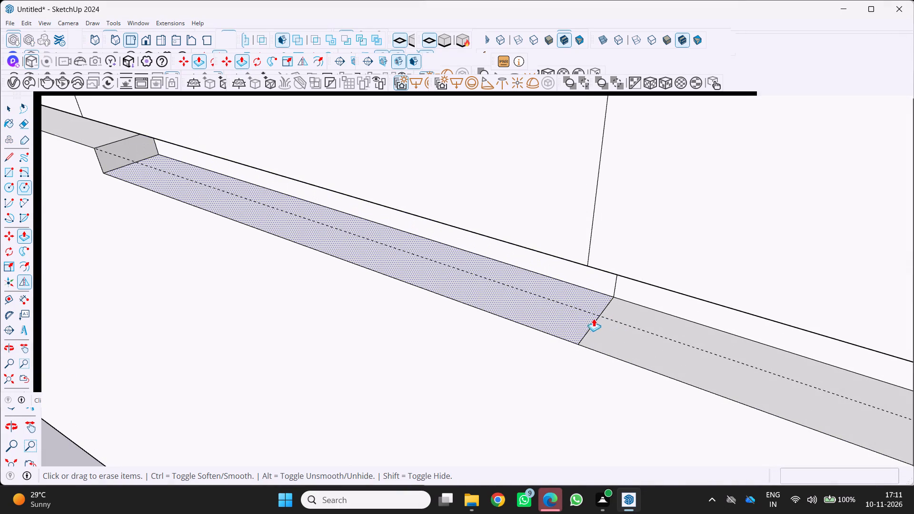
Push the fifth groove-floor segment from the corner on the long face down level with the fourth.
scroll(588, 323, "down", 11)
middle_click_drag(452, 293, 666, 267)
scroll(646, 273, "down", 10)
middle_click_drag(535, 290, 533, 291)
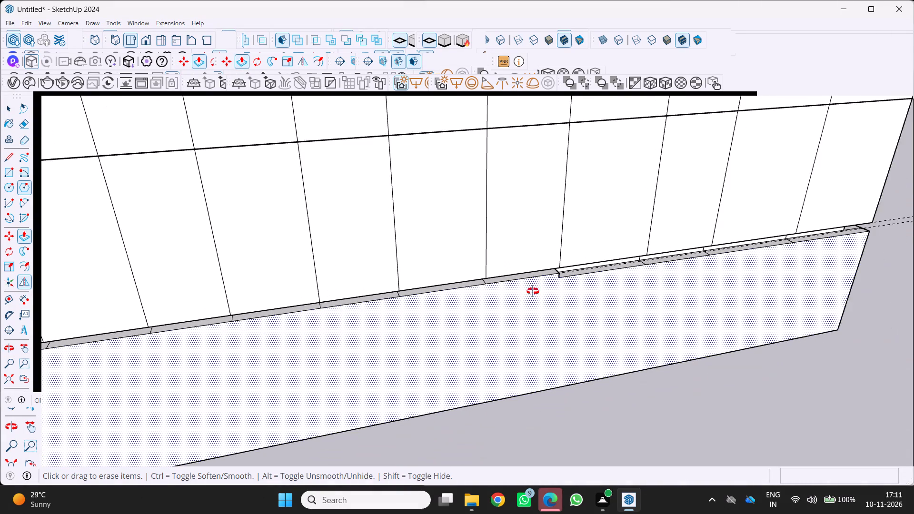
middle_click_drag(533, 291, 494, 303)
scroll(561, 288, "up", 9)
middle_click_drag(523, 271, 443, 266)
scroll(656, 310, "up", 5)
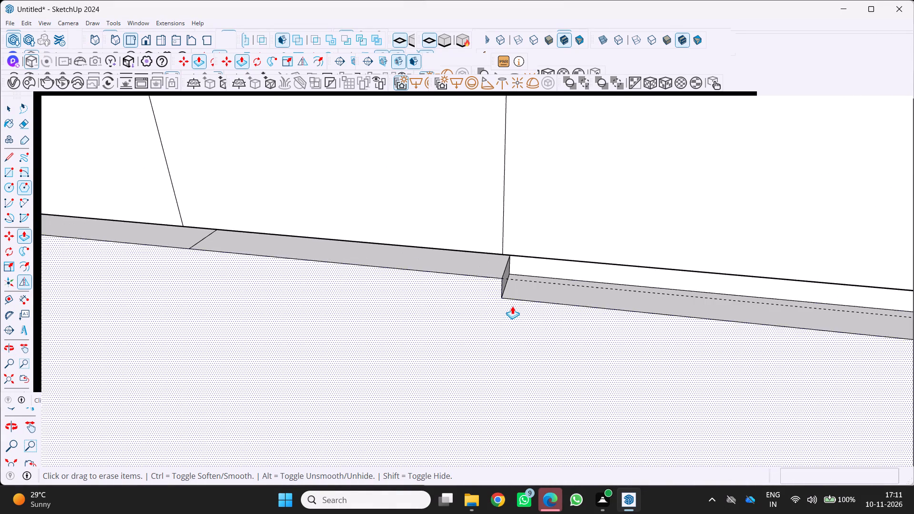
scroll(512, 306, "up", 3)
left_click_drag(454, 247, 564, 288)
Push the sixth groove-floor segment from the corner on the long face down level with the fifth.
scroll(664, 262, "down", 12)
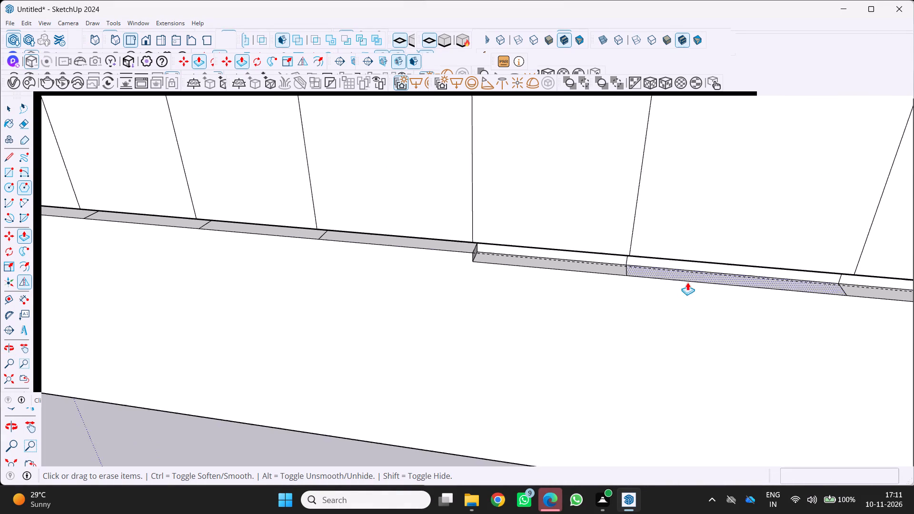
middle_click_drag(297, 246, 446, 279)
scroll(422, 266, "up", 6)
middle_click_drag(399, 254, 296, 253)
scroll(410, 253, "up", 4)
middle_click_drag(445, 243, 339, 210)
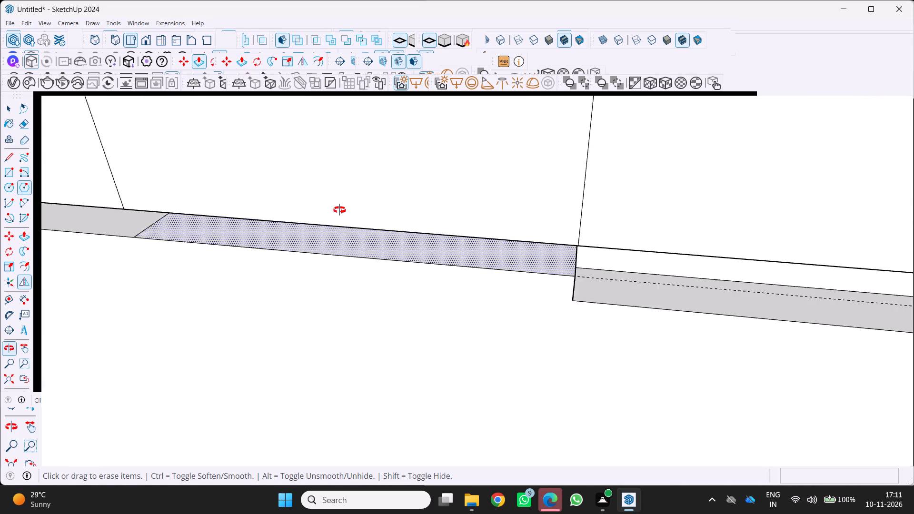
middle_click_drag(339, 210, 319, 209)
scroll(574, 259, "up", 3)
left_click_drag(545, 278, 610, 335)
Push the seventh groove-floor segment from the corner on the long face down level with the sixth.
scroll(613, 330, "down", 4)
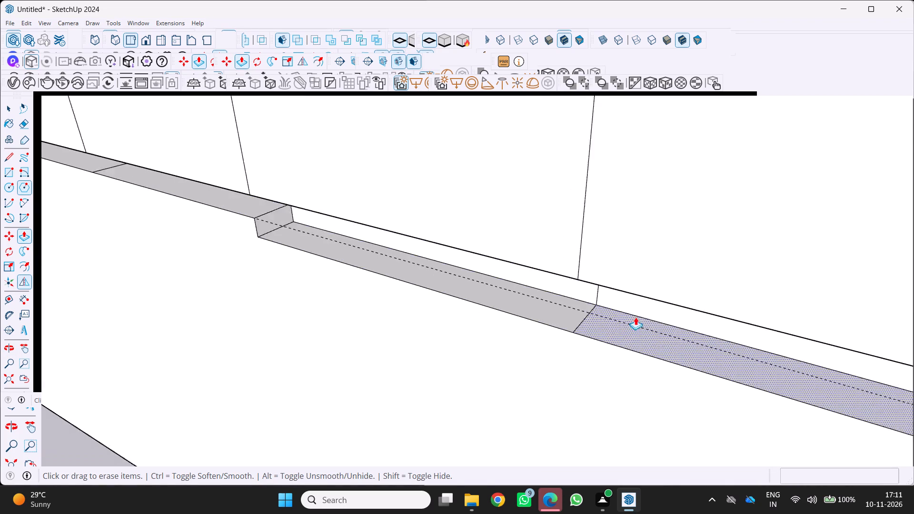
scroll(636, 317, "down", 8)
middle_click_drag(262, 309, 481, 305)
scroll(487, 300, "up", 1)
scroll(494, 296, "down", 7)
middle_click_drag(470, 305, 390, 337)
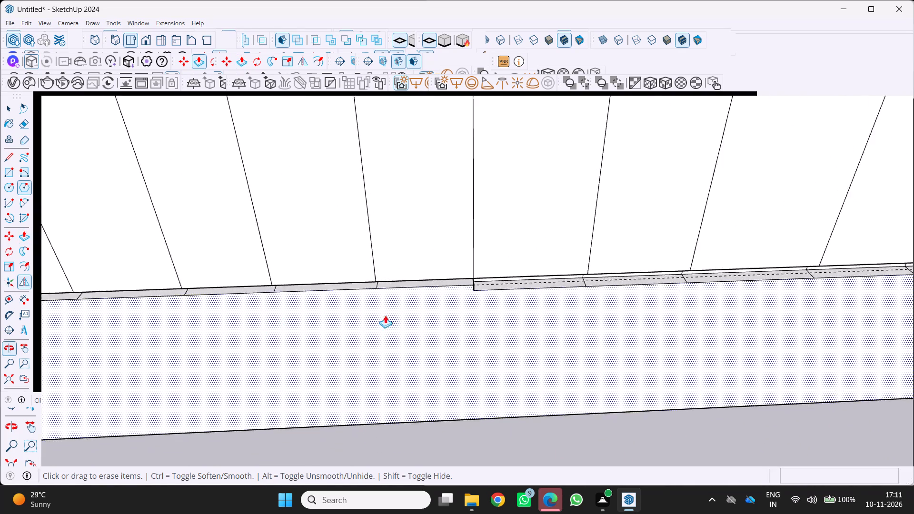
scroll(417, 292, "up", 11)
middle_click_drag(457, 281, 356, 255)
scroll(495, 304, "up", 4)
left_click_drag(525, 282, 574, 310)
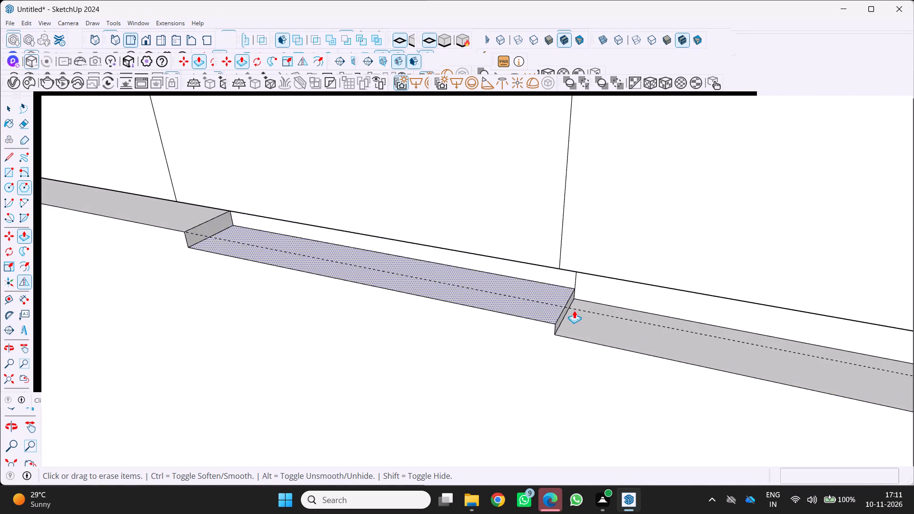
left_click_drag(574, 310, 586, 316)
Push the eighth groove-floor segment from the corner on the long face down level with the seventh.
scroll(566, 310, "down", 16)
middle_click_drag(516, 298, 625, 287)
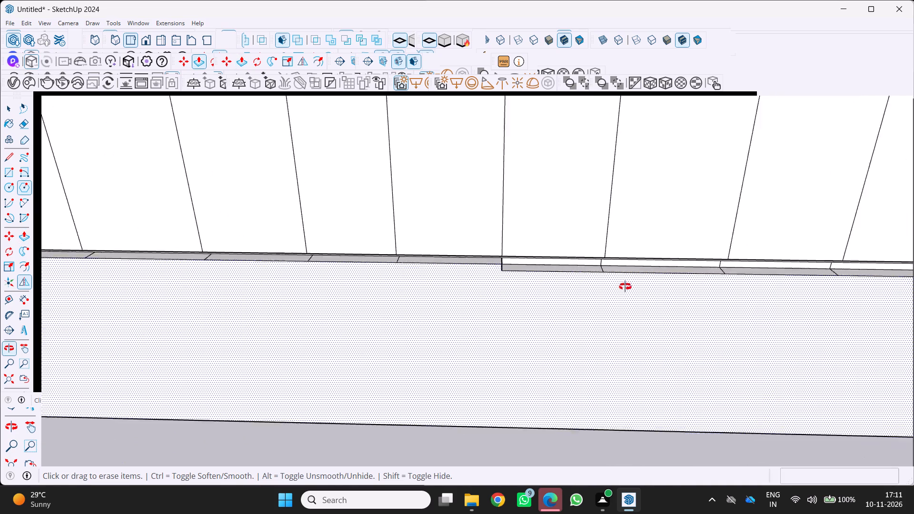
middle_click_drag(625, 287, 626, 287)
scroll(498, 290, "down", 1)
middle_click_drag(505, 298, 562, 313)
scroll(479, 272, "up", 6)
middle_click_drag(447, 258, 331, 251)
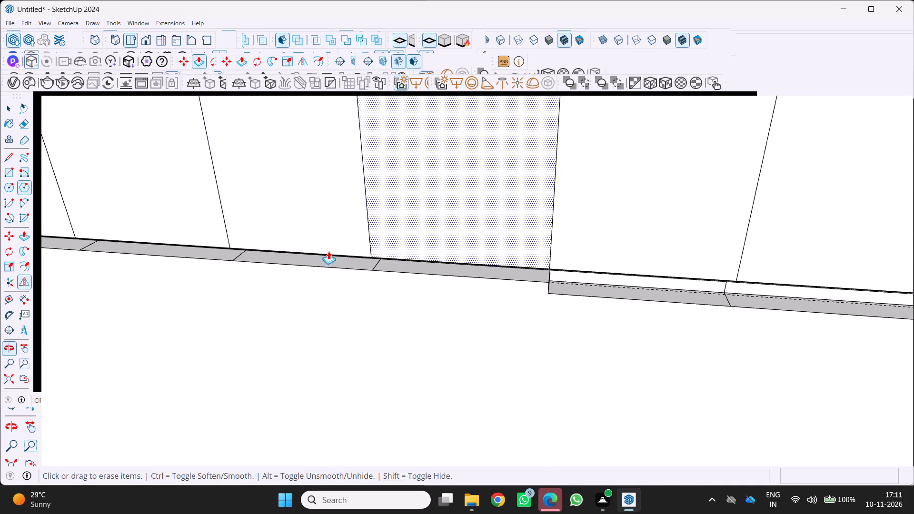
scroll(575, 294, "up", 4)
middle_click_drag(569, 292, 452, 290)
scroll(507, 279, "up", 4)
left_click_drag(518, 271, 544, 307)
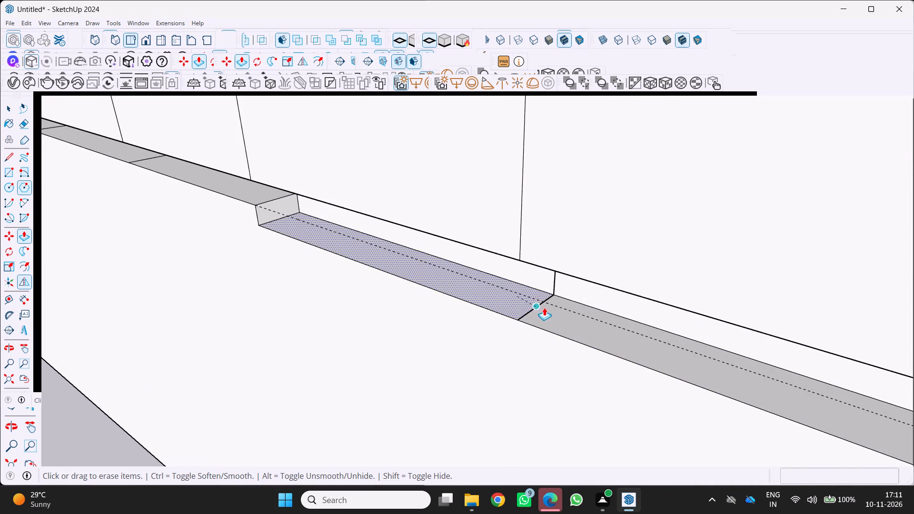
left_click_drag(544, 307, 554, 314)
Push the ninth groove-floor segment from the corner on the long face down level with the eighth.
scroll(560, 308, "down", 12)
scroll(397, 248, "up", 6)
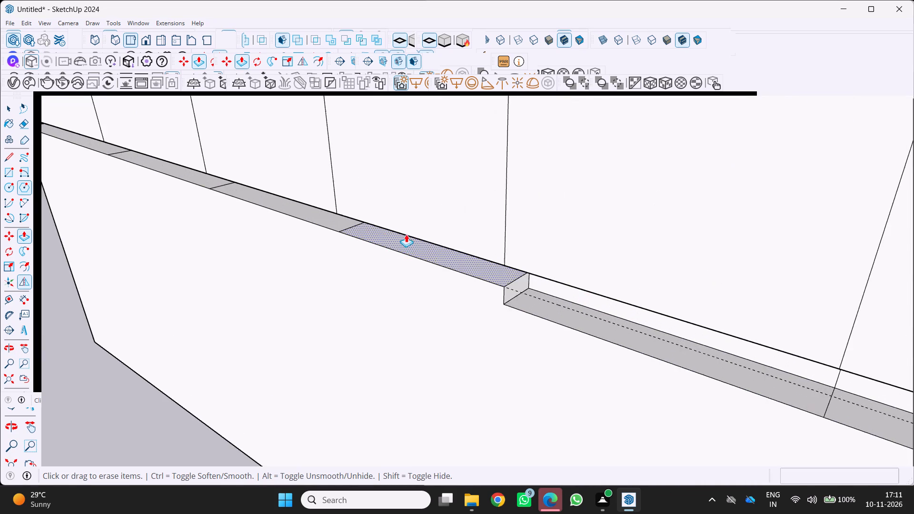
scroll(406, 234, "up", 5)
left_click_drag(443, 257, 576, 342)
Push the tenth groove-floor segment from the corner on the long face down level with the ninth.
scroll(571, 326, "down", 8)
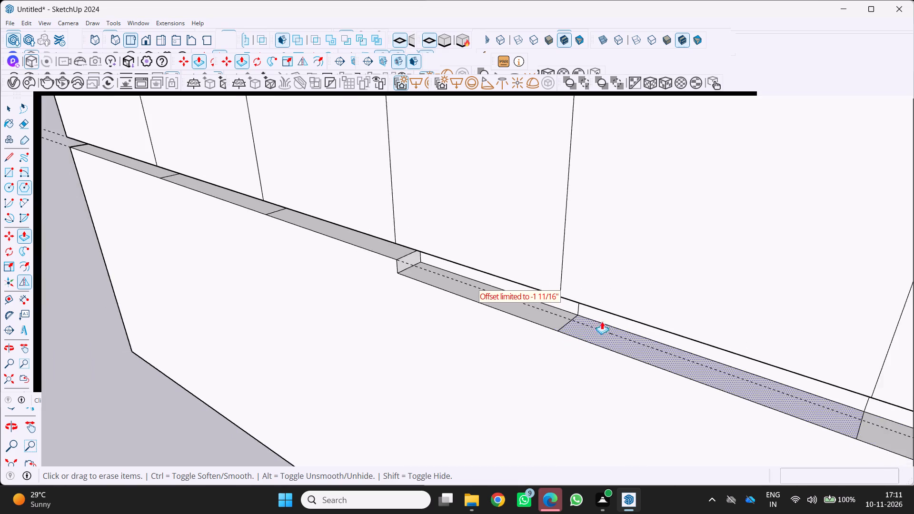
scroll(602, 321, "down", 3)
middle_click_drag(439, 298, 499, 304)
scroll(463, 290, "up", 9)
left_click(456, 258)
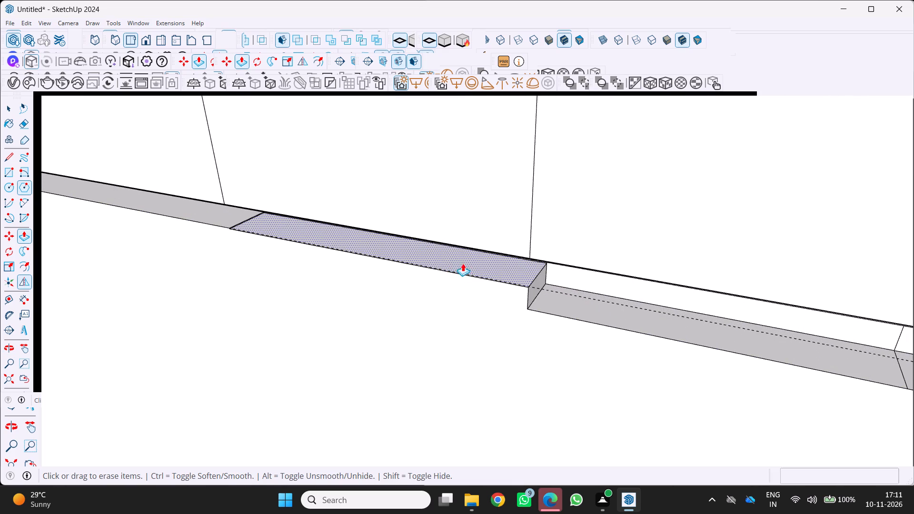
left_click(515, 272)
left_click(560, 311)
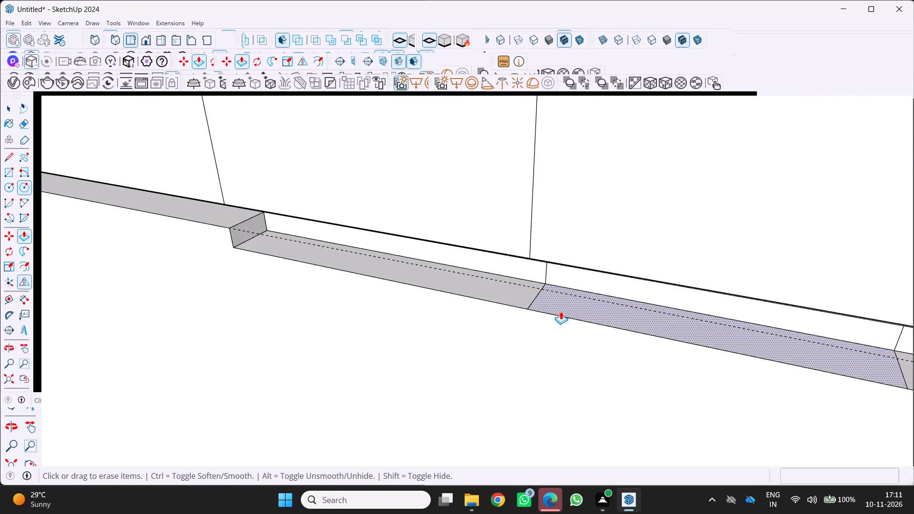
Push the second-to-last groove-floor segment on the long face down level with its lowered neighbour.
scroll(540, 311, "down", 11)
scroll(225, 245, "up", 9)
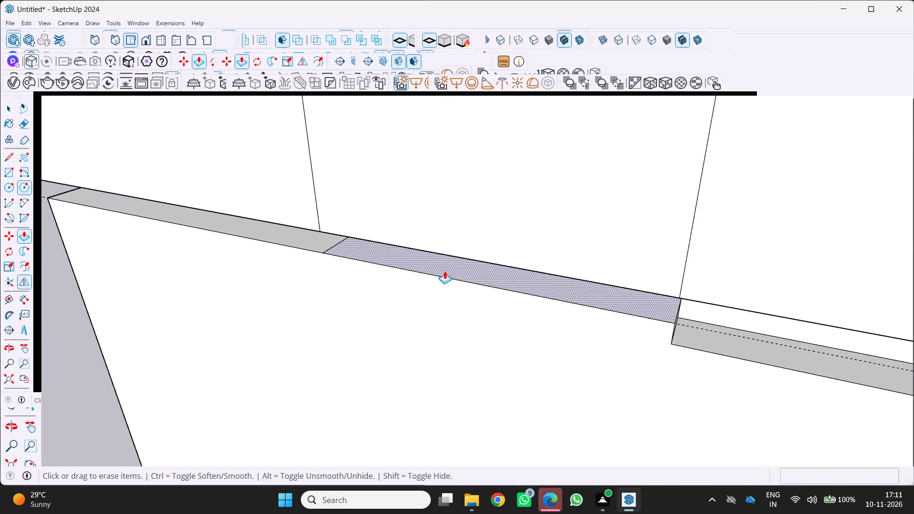
left_click(447, 267)
left_click(683, 336)
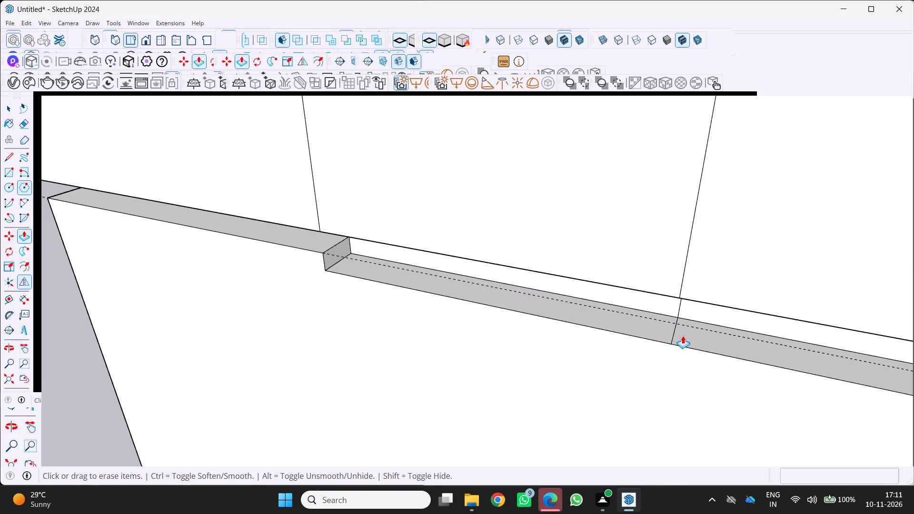
Push the last groove-floor segment, at the far corner of the long face, down level with its lowered neighbour.
scroll(637, 330, "down", 5)
scroll(372, 244, "up", 8)
left_click_drag(392, 273, 400, 280)
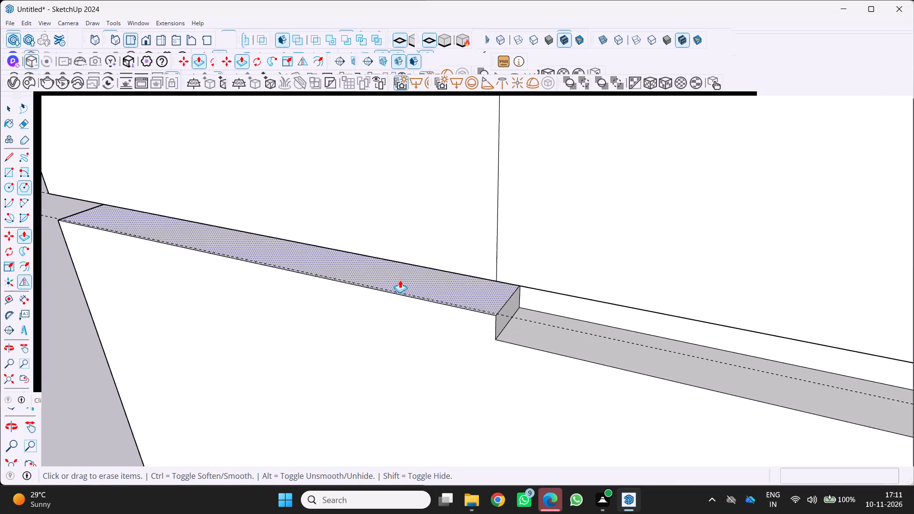
left_click_drag(400, 280, 525, 336)
Push the groove floor on the plain face adjoining the stripped long face down level with the long face's lowered floor.
scroll(544, 326, "down", 12)
middle_click_drag(387, 303, 463, 328)
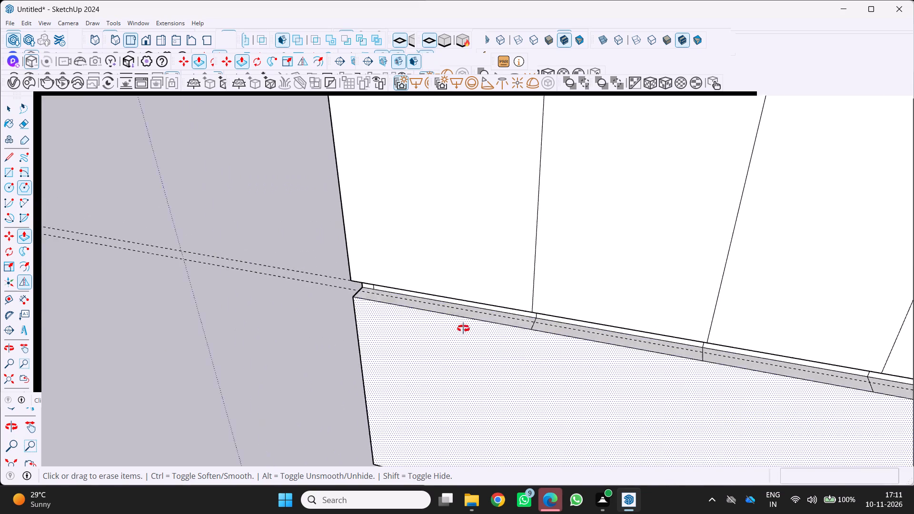
middle_click_drag(463, 328, 892, 274)
scroll(613, 336, "down", 4)
middle_click_drag(586, 342, 520, 294)
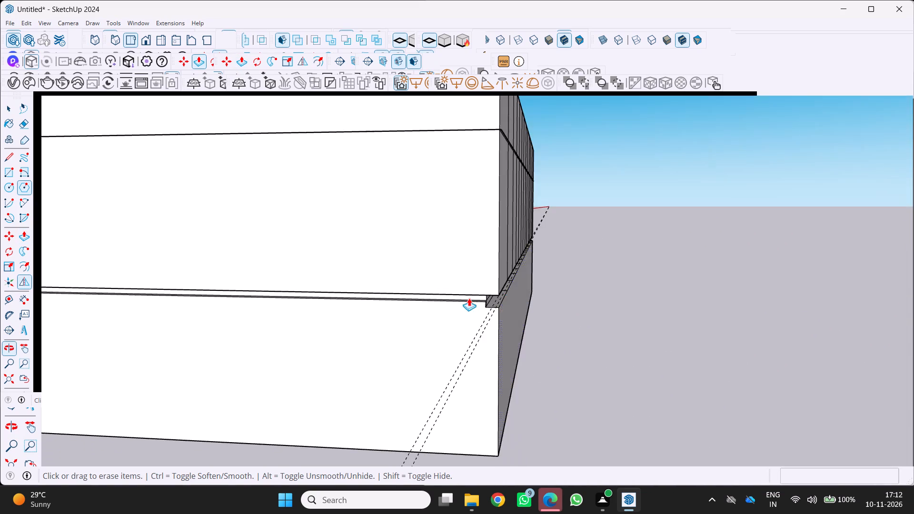
scroll(432, 287, "up", 11)
middle_click_drag(487, 316, 416, 321)
scroll(453, 316, "up", 4)
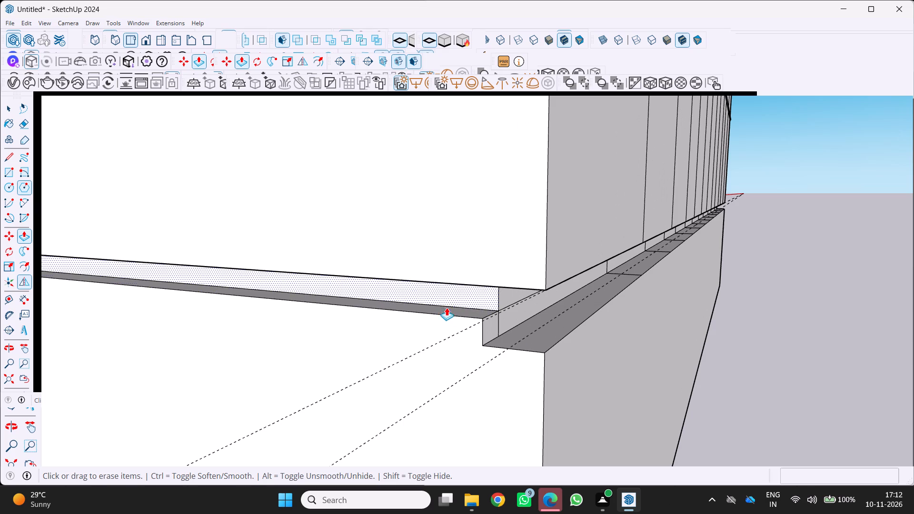
scroll(456, 312, "up", 4)
left_click(455, 310)
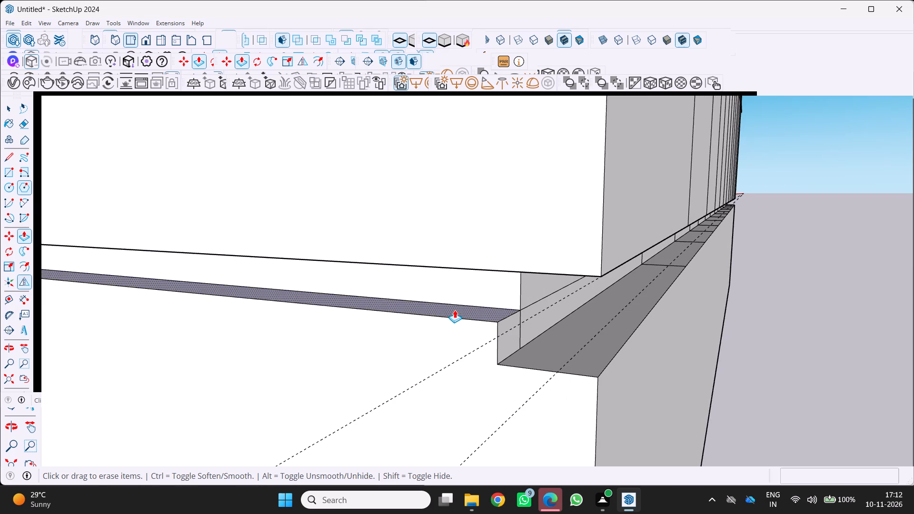
left_click(519, 359)
Push the remaining raised groove floor, around the plain face's other corner, down level with the plain face's groove floor.
scroll(535, 372, "down", 19)
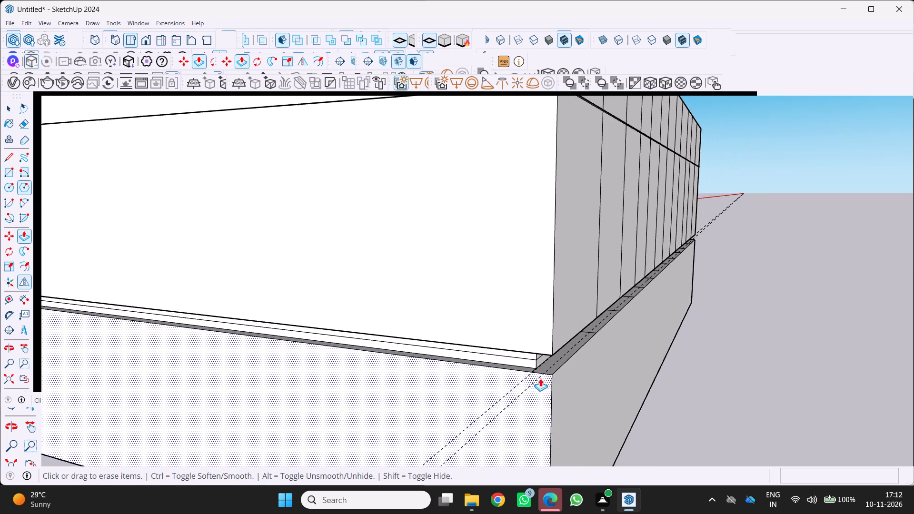
scroll(540, 378, "down", 11)
scroll(321, 328, "up", 6)
middle_click_drag(321, 340, 506, 319)
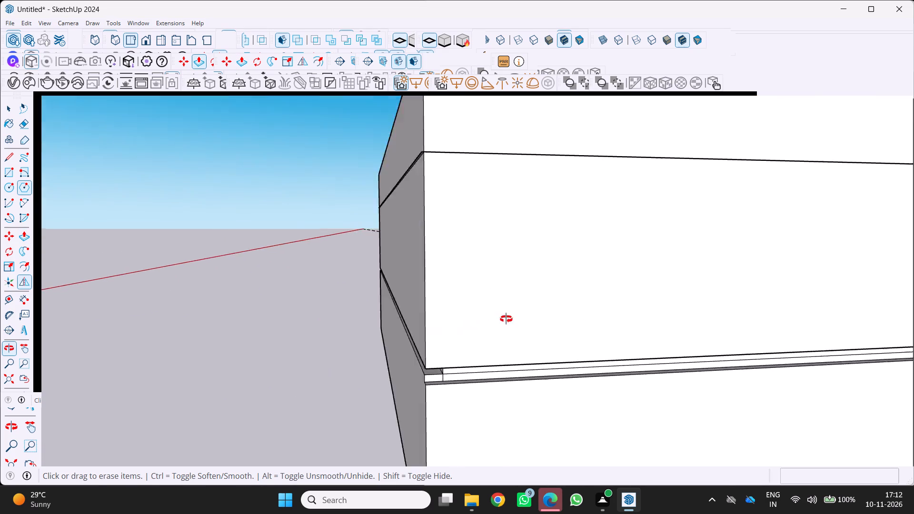
middle_click_drag(506, 319, 532, 313)
scroll(497, 369, "up", 14)
middle_click_drag(508, 353, 472, 364)
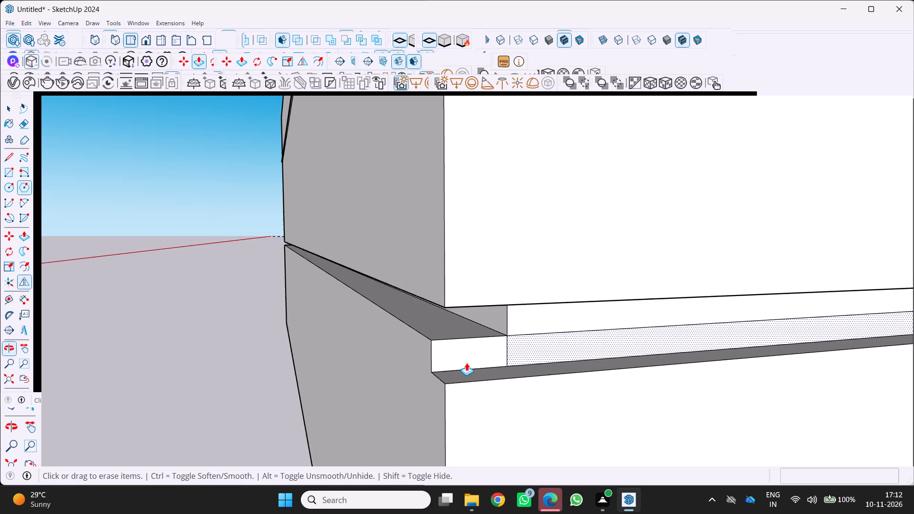
left_click_drag(441, 323, 455, 365)
Erase the leftover seam line crossing the underside of the upper block at the groove's corner.
scroll(428, 360, "down", 10)
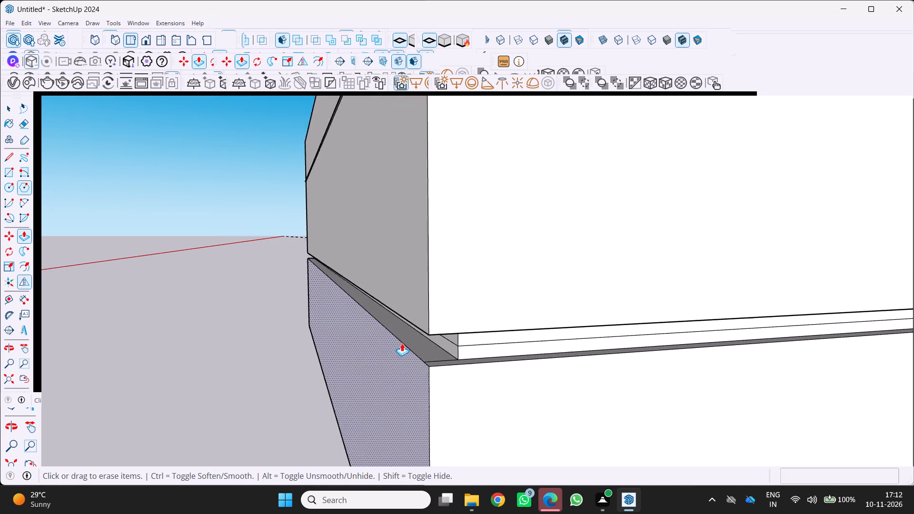
scroll(402, 343, "down", 1)
middle_click_drag(386, 343, 820, 334)
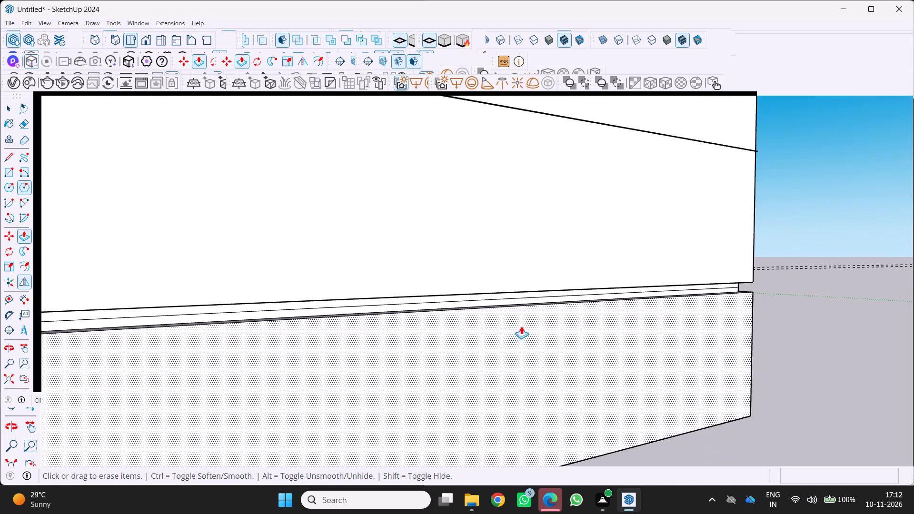
scroll(518, 329, "down", 6)
scroll(554, 355, "down", 6)
scroll(201, 322, "up", 6)
middle_click_drag(284, 366, 327, 304)
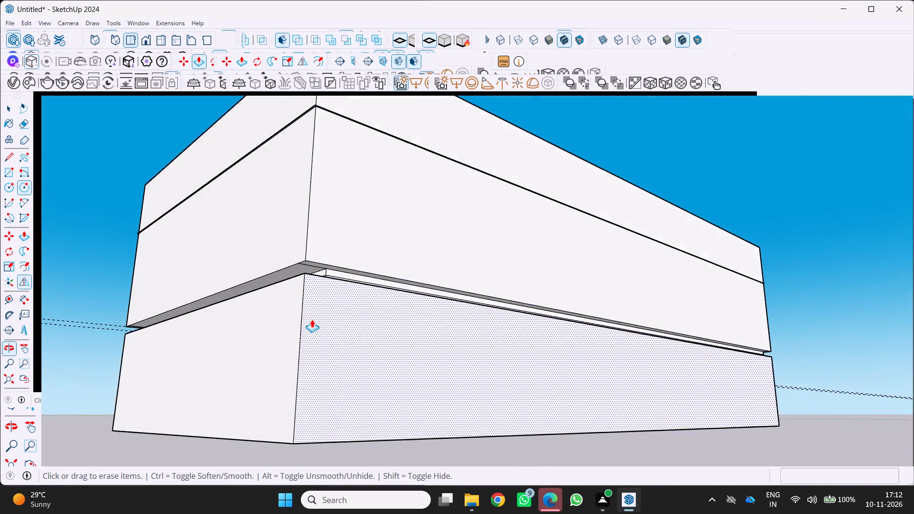
scroll(311, 318, "up", 13)
middle_click_drag(313, 269, 145, 342)
scroll(145, 342, "down", 11)
middle_click_drag(147, 346, 223, 326)
scroll(147, 346, "up", 1)
scroll(263, 314, "up", 5)
middle_click_drag(252, 307, 328, 344)
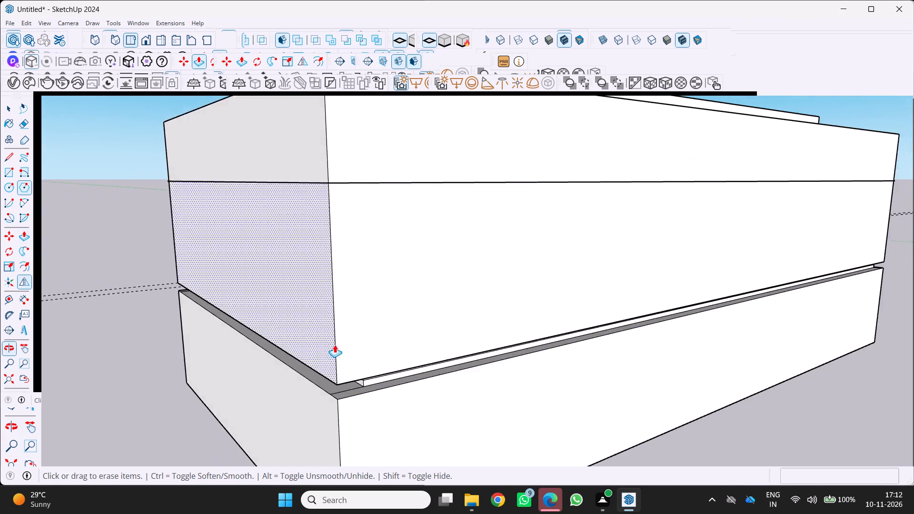
scroll(336, 363, "up", 4)
middle_click_drag(414, 382, 440, 323)
scroll(408, 310, "up", 8)
middle_click_drag(325, 308, 323, 297)
scroll(324, 297, "up", 3)
key("e")
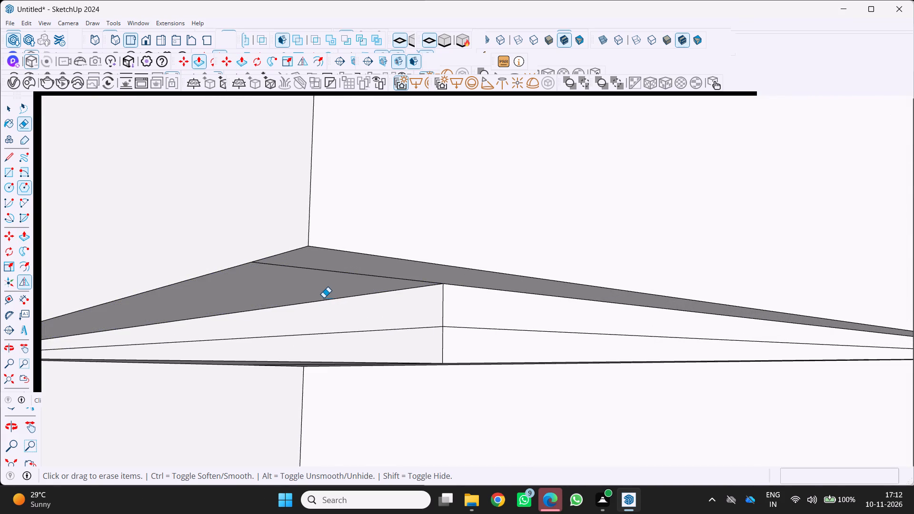
scroll(312, 285, "up", 5)
left_click(312, 264)
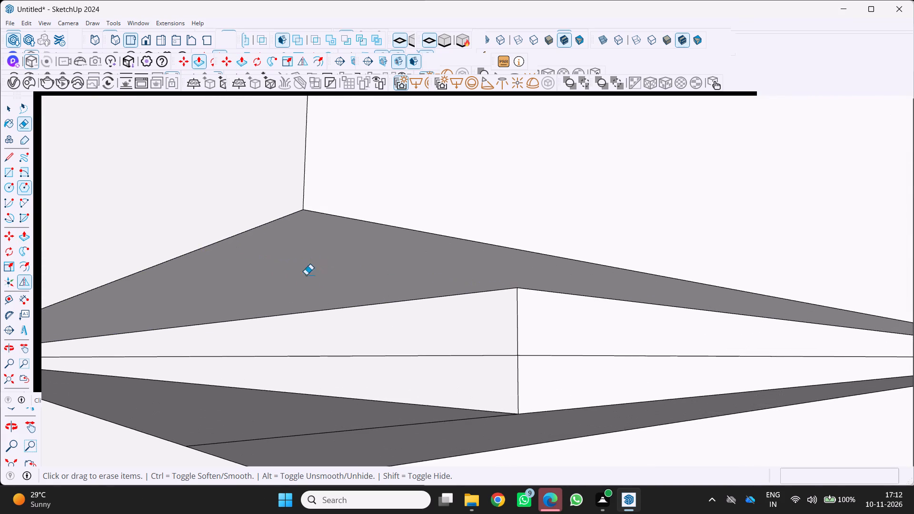
Erase the leftover seam line crossing the groove floor at the same corner.
scroll(304, 284, "down", 6)
middle_click_drag(323, 380, 272, 483)
scroll(319, 377, "up", 4)
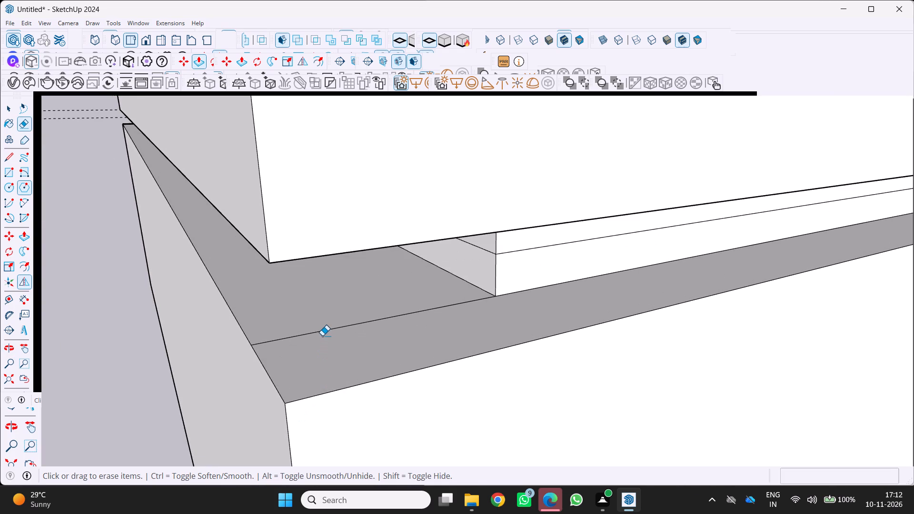
left_click(321, 329)
Erase the leftover seam line crossing the groove floor at another corner of the box.
scroll(313, 349, "down", 20)
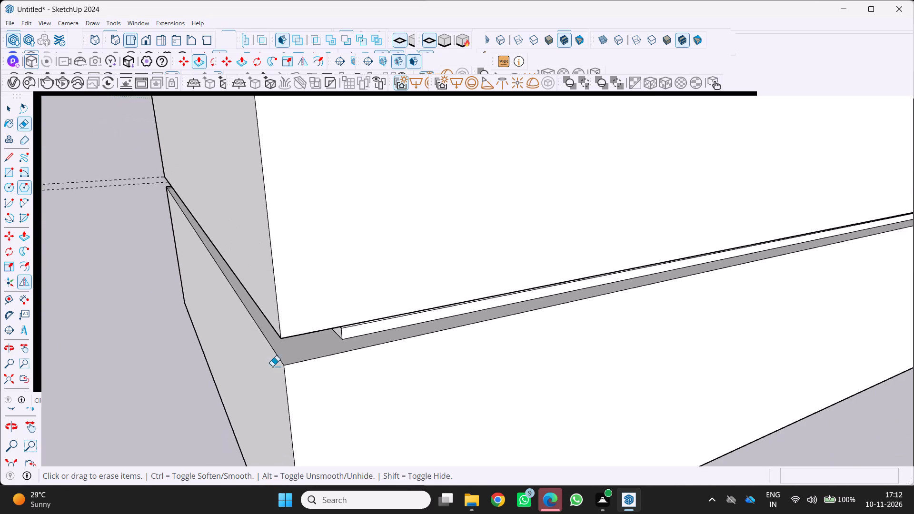
scroll(272, 366, "down", 20)
scroll(272, 366, "down", 1)
scroll(423, 374, "up", 1)
middle_click_drag(421, 373, 334, 337)
scroll(442, 321, "down", 5)
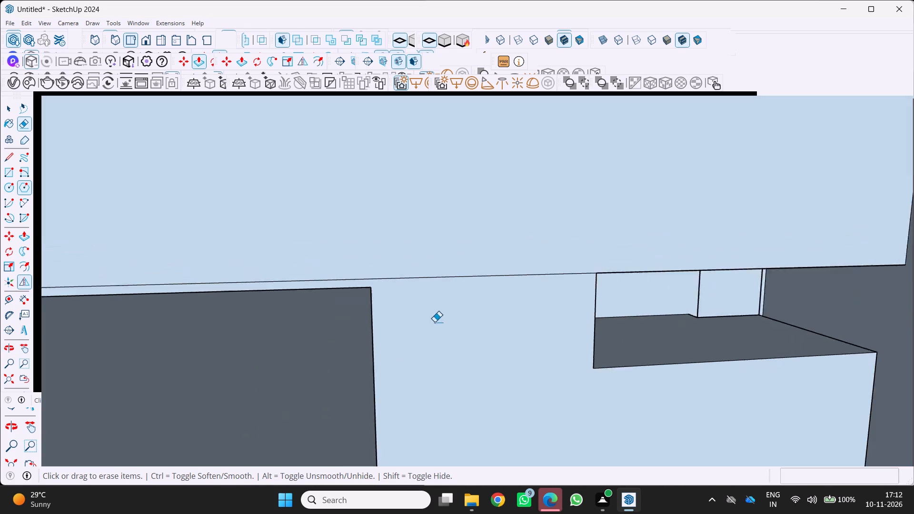
scroll(435, 322, "down", 20)
scroll(435, 322, "down", 20)
scroll(435, 322, "down", 10)
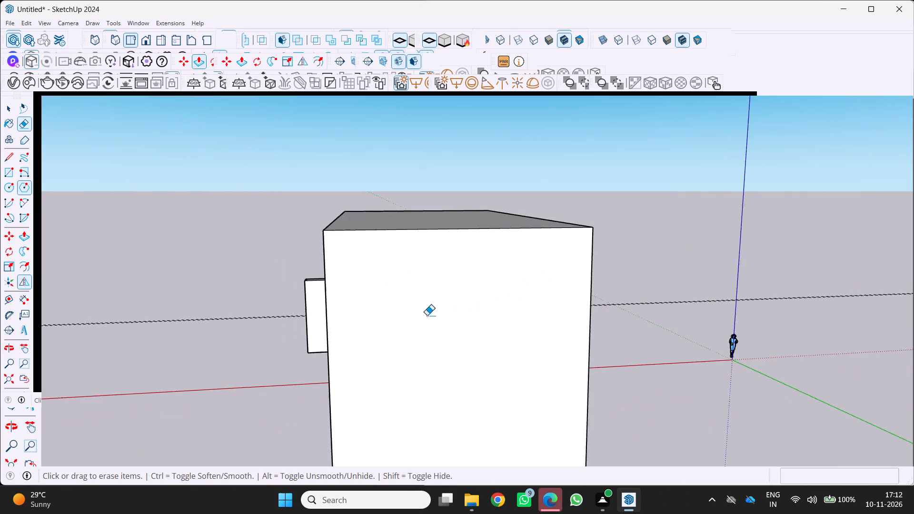
scroll(427, 315, "down", 7)
scroll(361, 350, "up", 1)
middle_click_drag(370, 357, 543, 337)
scroll(520, 329, "down", 6)
middle_click_drag(408, 361, 578, 316)
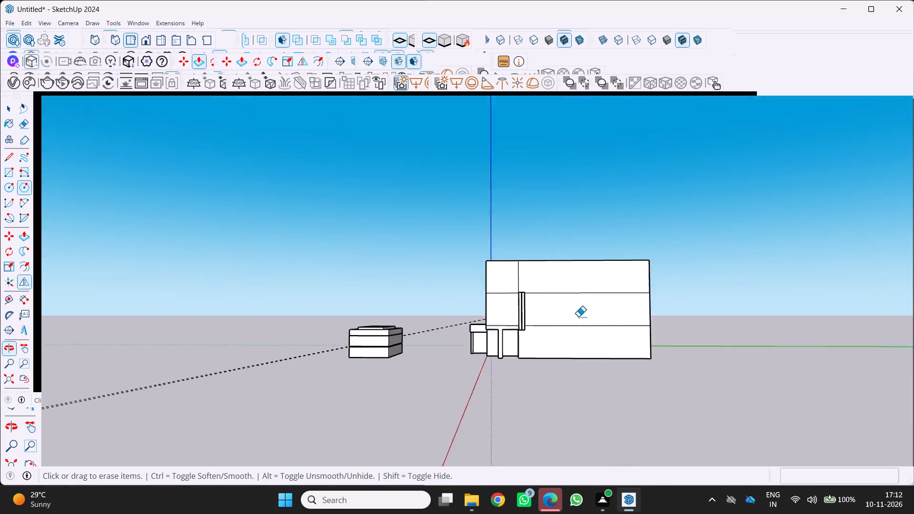
middle_click_drag(578, 316, 577, 318)
scroll(333, 369, "up", 20)
scroll(333, 369, "up", 8)
middle_click_drag(188, 305, 200, 342)
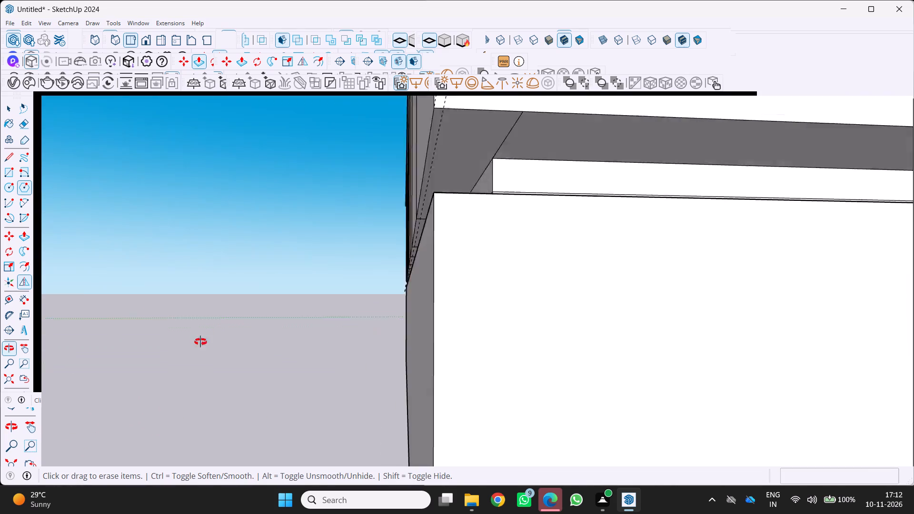
middle_click_drag(200, 342, 200, 348)
scroll(335, 314, "up", 3)
scroll(456, 323, "down", 6)
middle_click_drag(547, 312, 507, 311)
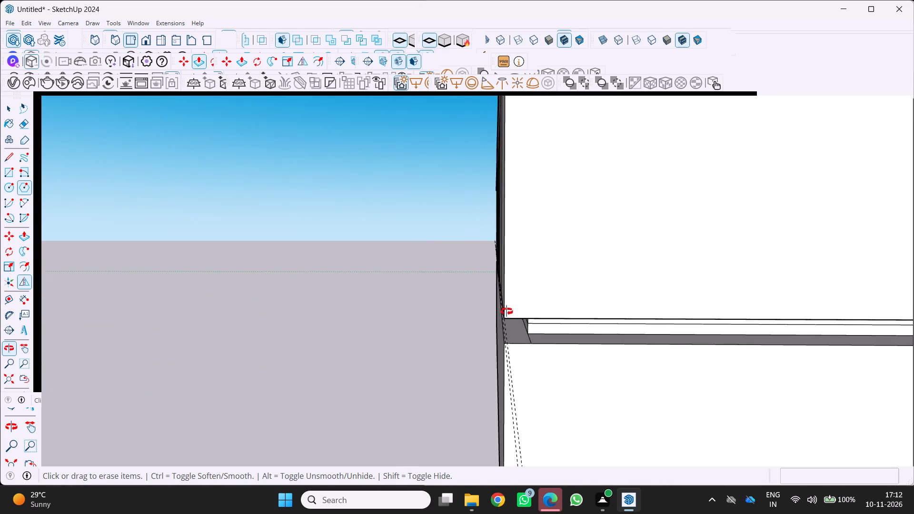
middle_click_drag(507, 311, 462, 310)
scroll(478, 347, "up", 5)
middle_click_drag(453, 339, 430, 357)
scroll(430, 357, "up", 4)
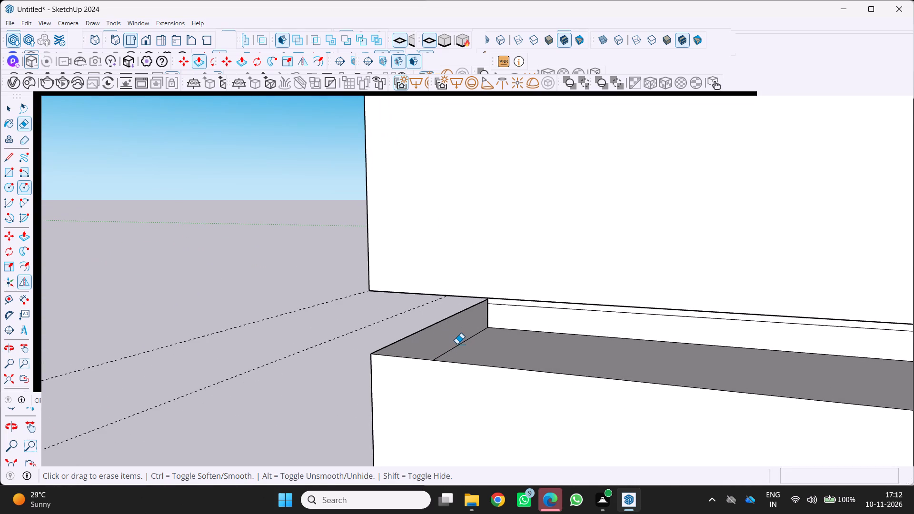
left_click(457, 345)
scroll(419, 343, "down", 20)
scroll(419, 343, "down", 1)
scroll(553, 364, "up", 4)
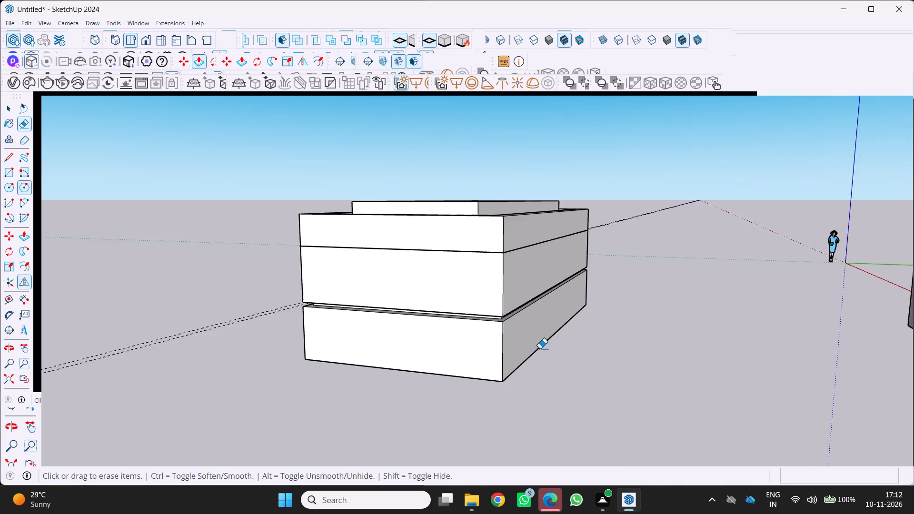
Examine the groove around the box's corners and plain sides, ending at the long face divided by vertical lines.
scroll(540, 348, "up", 11)
middle_click_drag(467, 307, 400, 344)
scroll(407, 333, "up", 5)
scroll(369, 349, "up", 1)
middle_click_drag(369, 349, 372, 347)
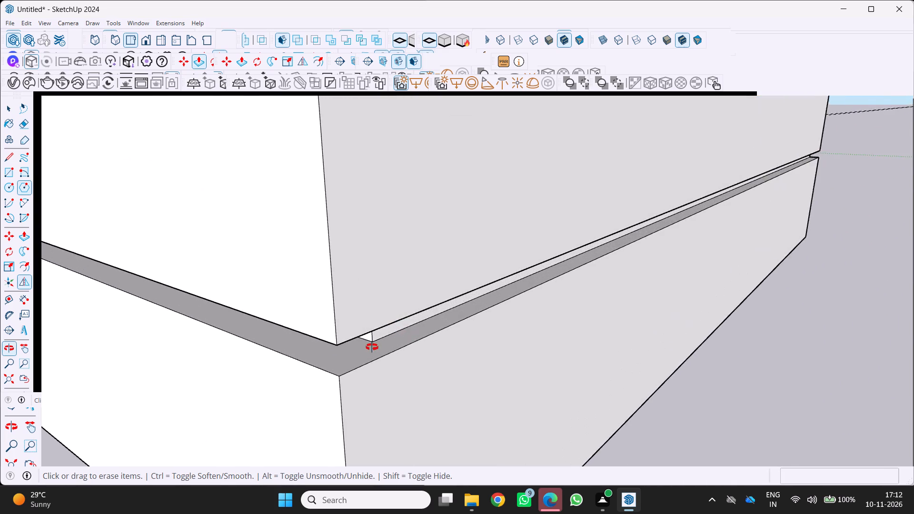
middle_click_drag(372, 347, 508, 255)
scroll(481, 265, "down", 7)
scroll(365, 295, "up", 7)
middle_click_drag(450, 245, 184, 321)
scroll(184, 321, "down", 2)
middle_click_drag(361, 299, 274, 276)
scroll(308, 277, "up", 2)
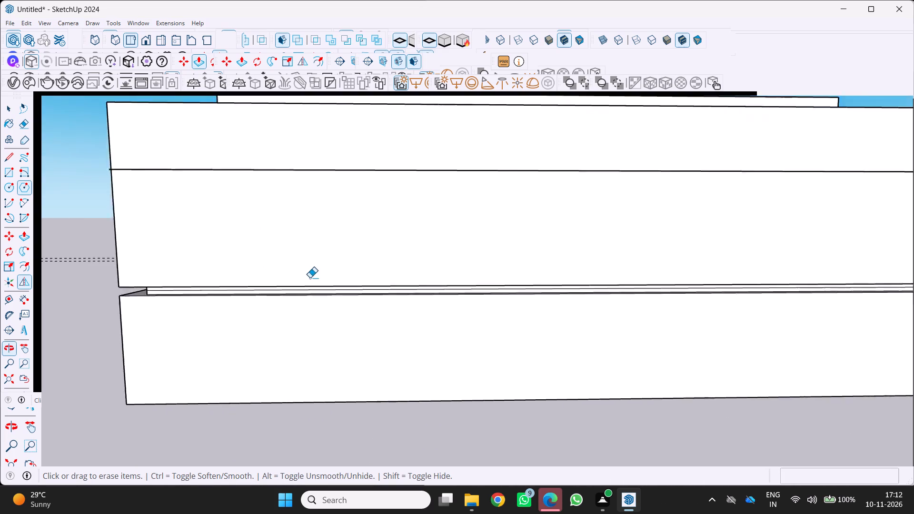
scroll(310, 277, "up", 4)
middle_click_drag(323, 290, 314, 262)
scroll(314, 262, "down", 14)
middle_click_drag(356, 295, 303, 318)
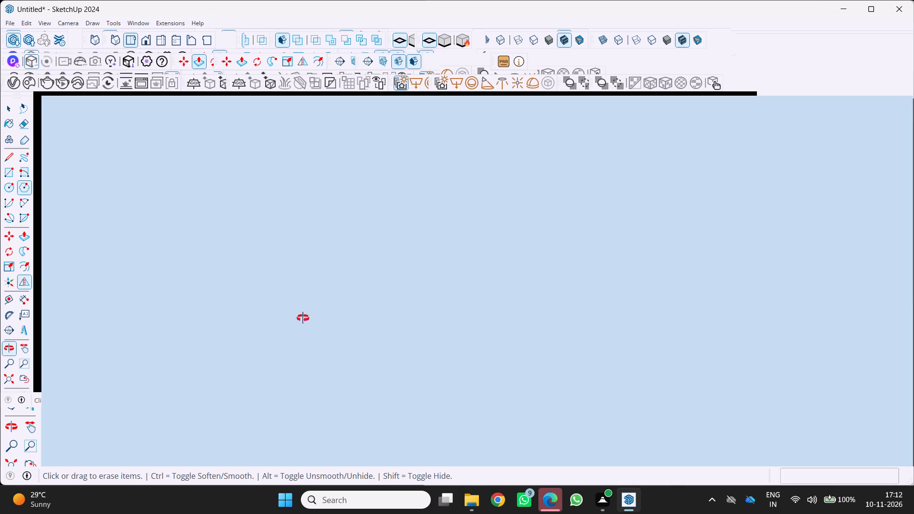
middle_click_drag(303, 318, 288, 329)
scroll(318, 333, "down", 20)
scroll(318, 333, "down", 17)
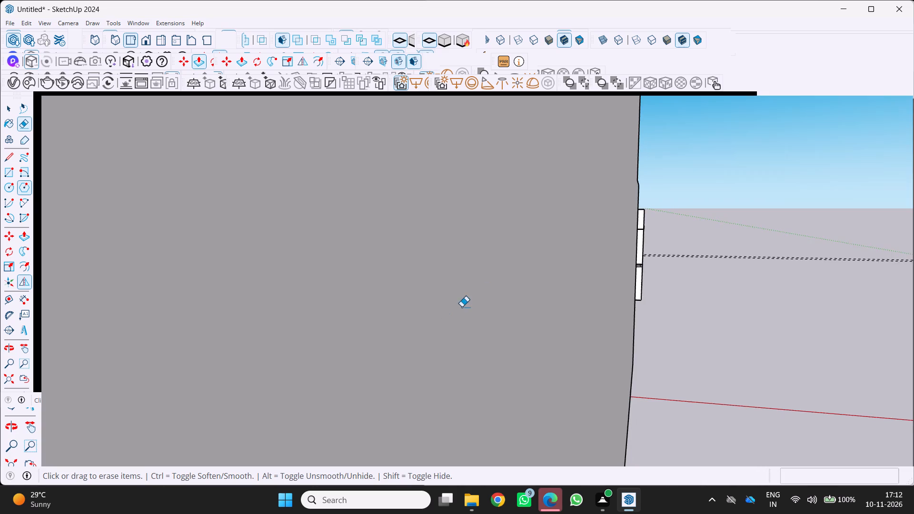
scroll(462, 306, "down", 20)
scroll(462, 306, "down", 20)
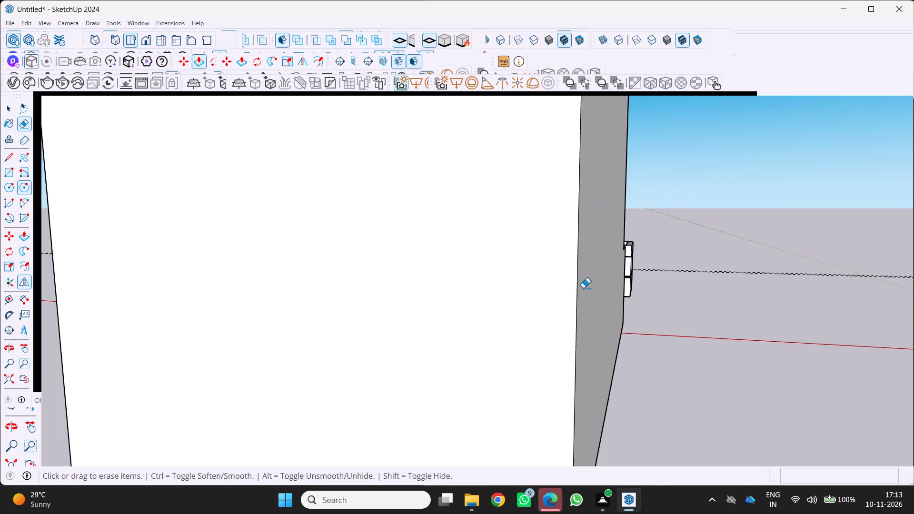
scroll(583, 288, "down", 13)
scroll(544, 307, "down", 1)
middle_click_drag(542, 308, 303, 379)
middle_click_drag(377, 341, 364, 338)
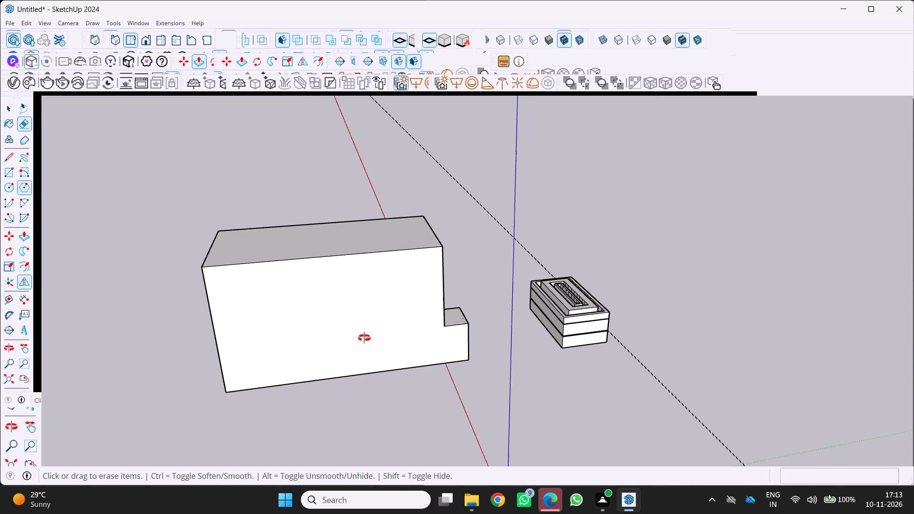
middle_click_drag(364, 338, 358, 341)
scroll(751, 376, "up", 4)
middle_click_drag(666, 365, 463, 405)
scroll(465, 392, "up", 5)
middle_click_drag(472, 374, 385, 365)
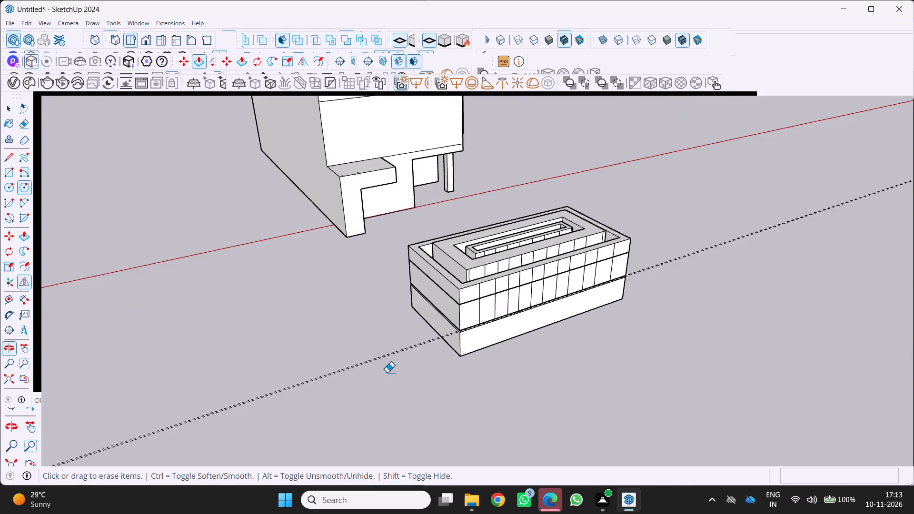
scroll(435, 375, "up", 4)
middle_click_drag(428, 369, 359, 356)
scroll(494, 309, "left", 2)
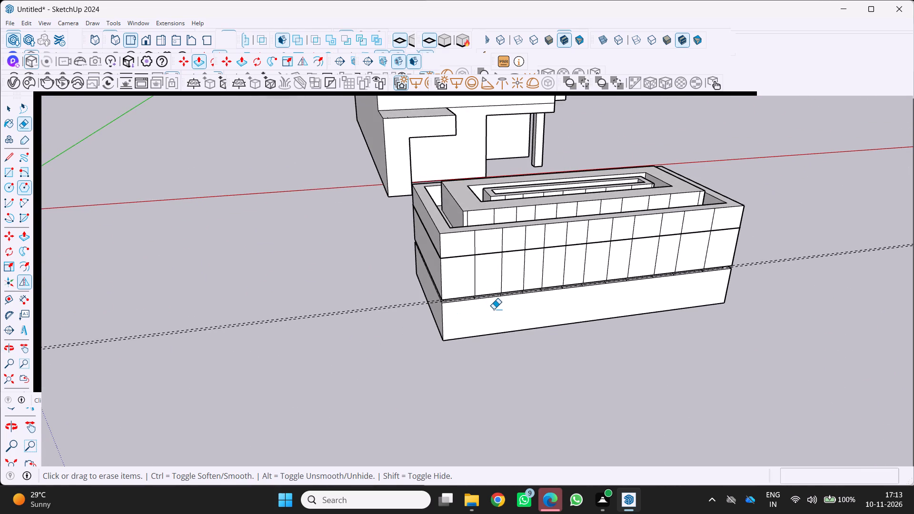
Erase the first four vertical division lines from the near corner in the upper band of the box's long striped face.
key("e")
scroll(462, 295, "up", 2)
scroll(419, 250, "up", 8)
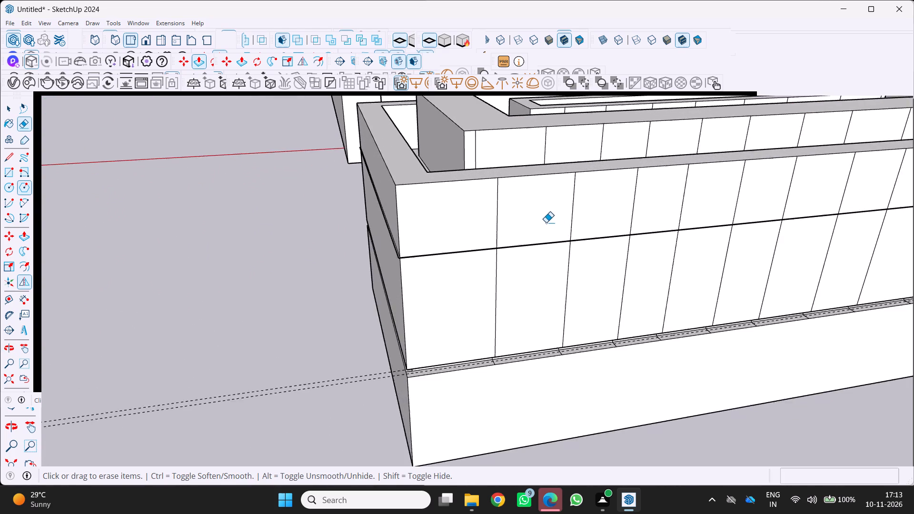
scroll(524, 236, "up", 1)
scroll(489, 250, "down", 5)
middle_click_drag(440, 267, 677, 208)
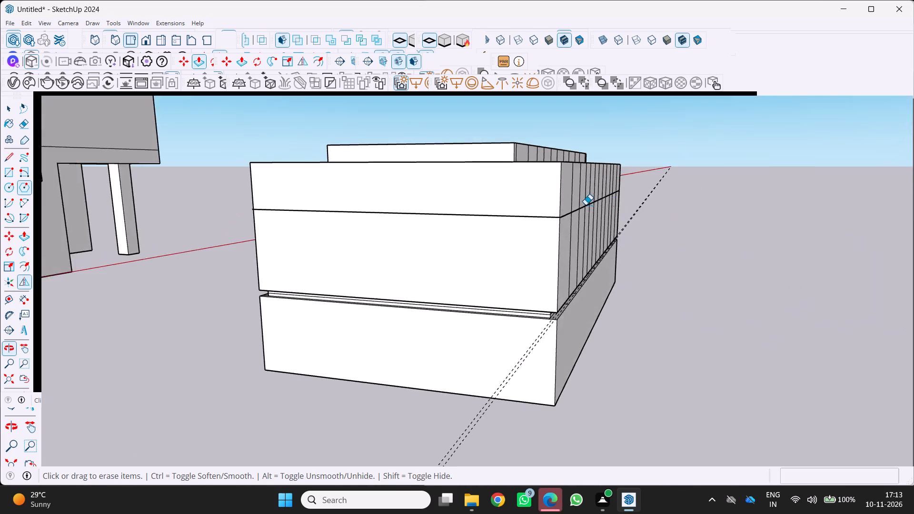
scroll(562, 208, "up", 8)
middle_click_drag(522, 237, 445, 213)
scroll(457, 199, "down", 5)
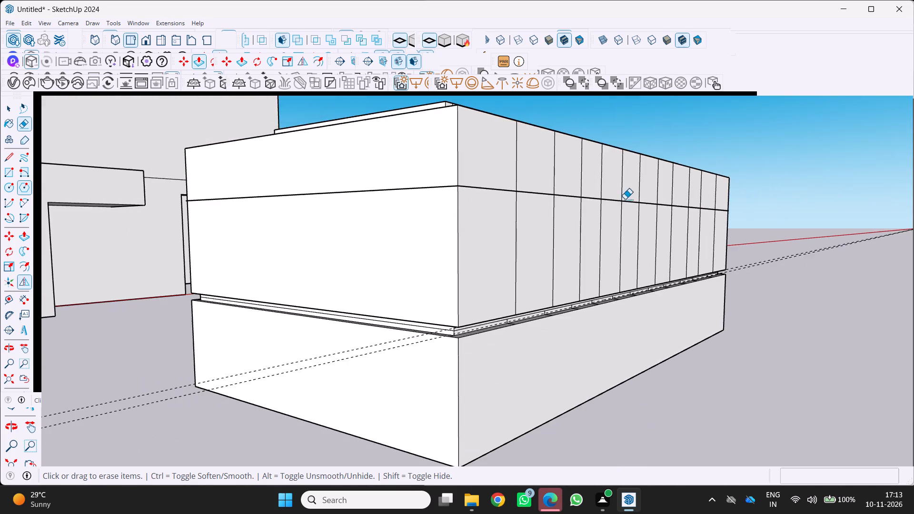
middle_click_drag(610, 206, 524, 257)
scroll(520, 240, "down", 5)
scroll(427, 197, "up", 3)
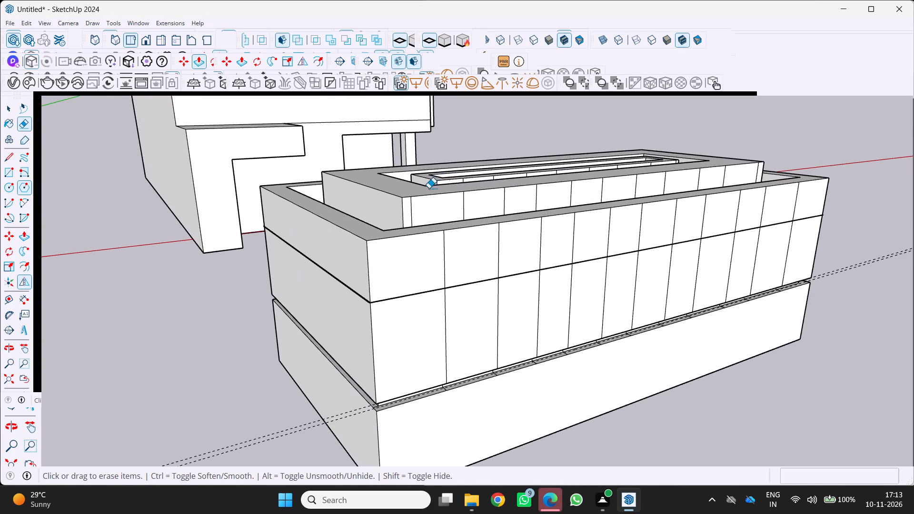
left_click(445, 258)
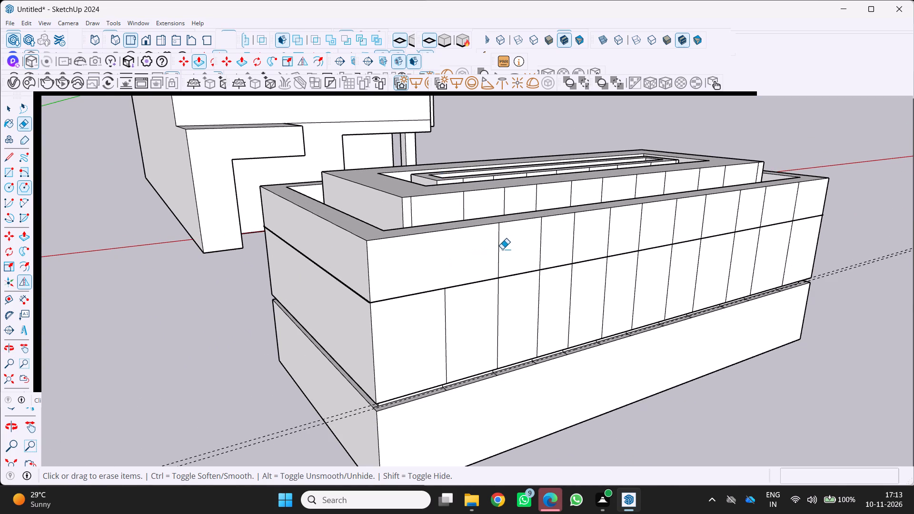
left_click(497, 250)
left_click(499, 247)
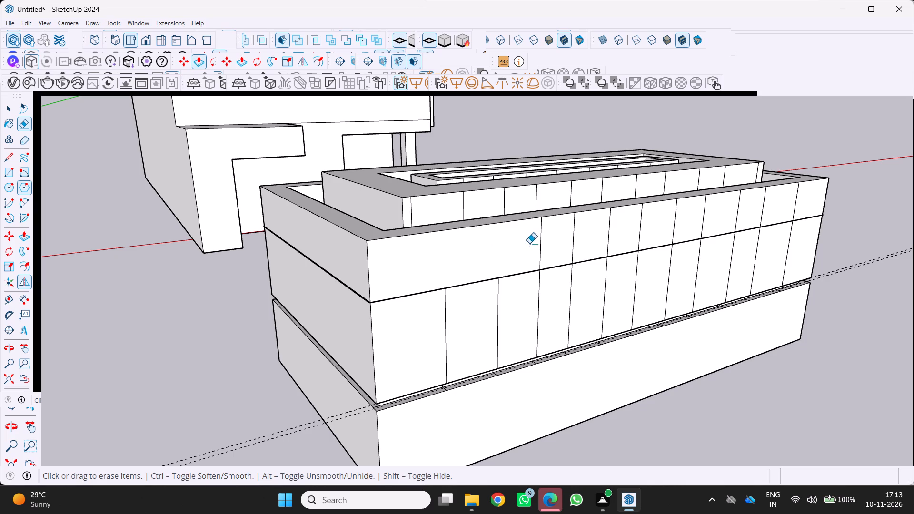
left_click(539, 240)
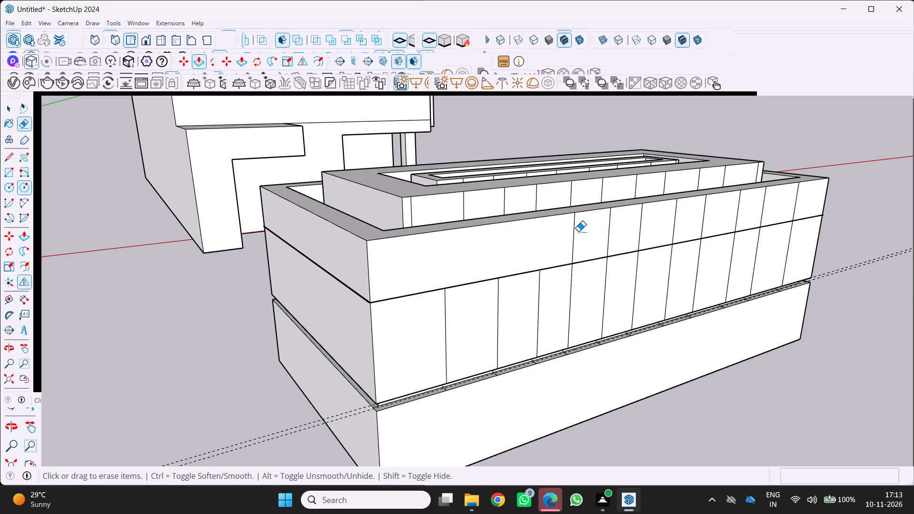
left_click(574, 232)
Erase the next four vertical division lines along the upper band of the same long face.
scroll(606, 243, "down", 1)
middle_click_drag(595, 247, 460, 267)
scroll(522, 246, "up", 4)
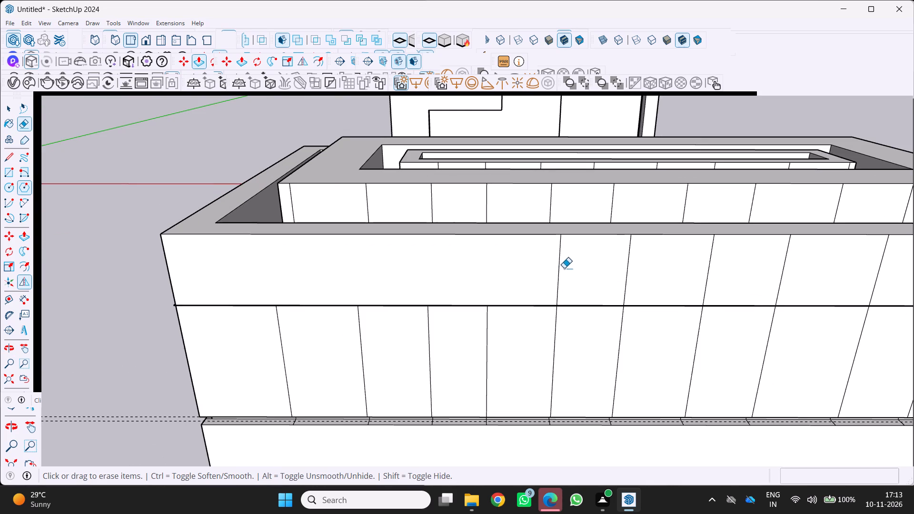
left_click(558, 265)
scroll(561, 267, "down", 6)
scroll(603, 265, "up", 6)
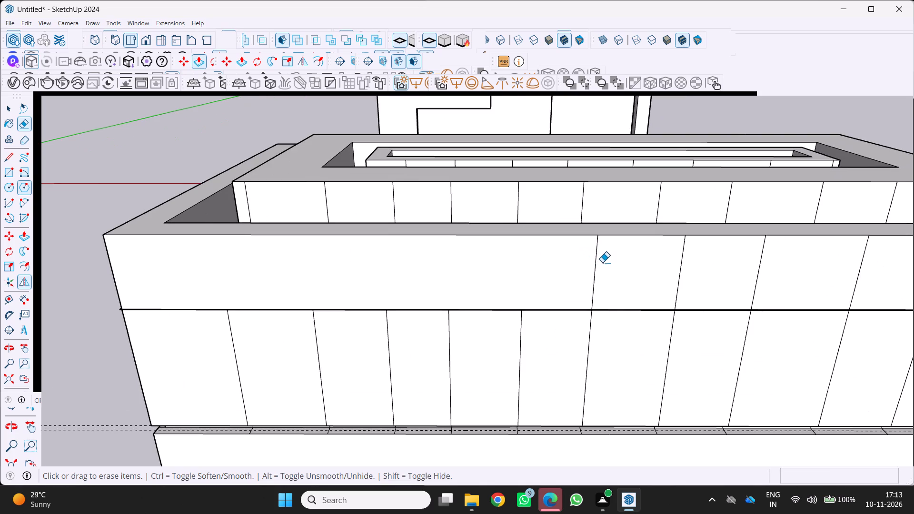
left_click(597, 264)
scroll(582, 268, "down", 6)
scroll(639, 263, "up", 4)
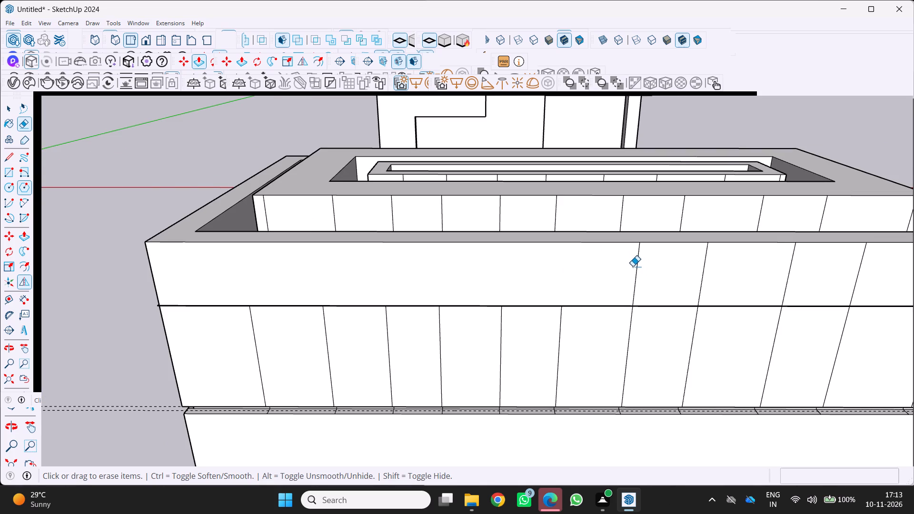
left_click(632, 266)
left_click(636, 264)
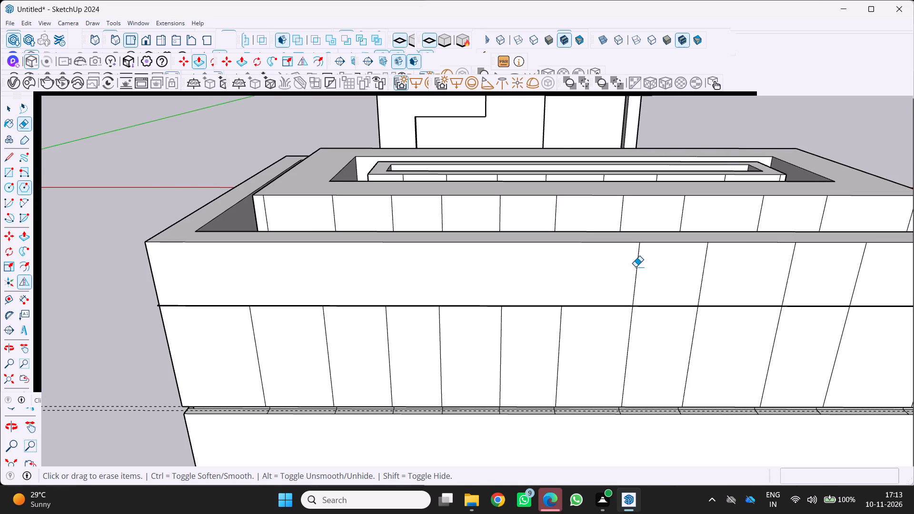
left_click(636, 267)
scroll(644, 270, "down", 5)
scroll(675, 267, "up", 6)
left_click(688, 275)
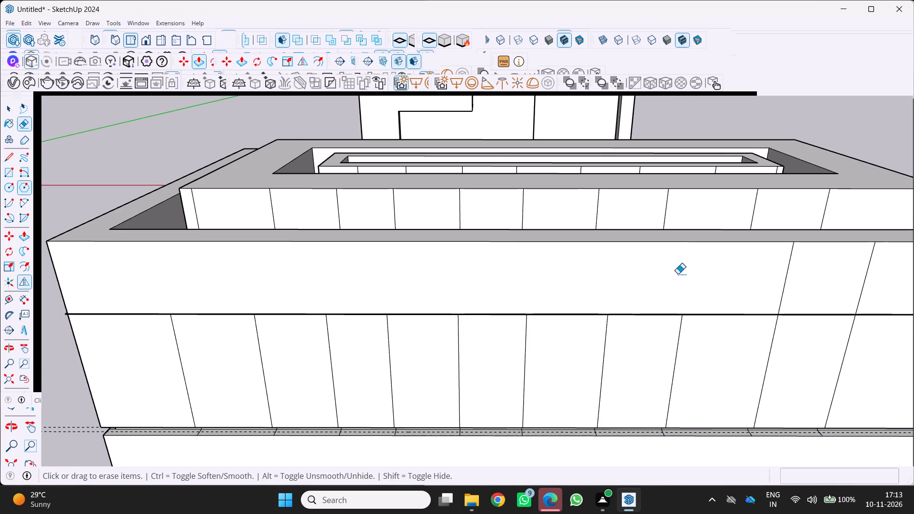
Erase the last three vertical division lines at the far end of the long face's upper band.
scroll(671, 275, "down", 6)
scroll(715, 268, "up", 6)
left_click(754, 280)
scroll(743, 277, "down", 7)
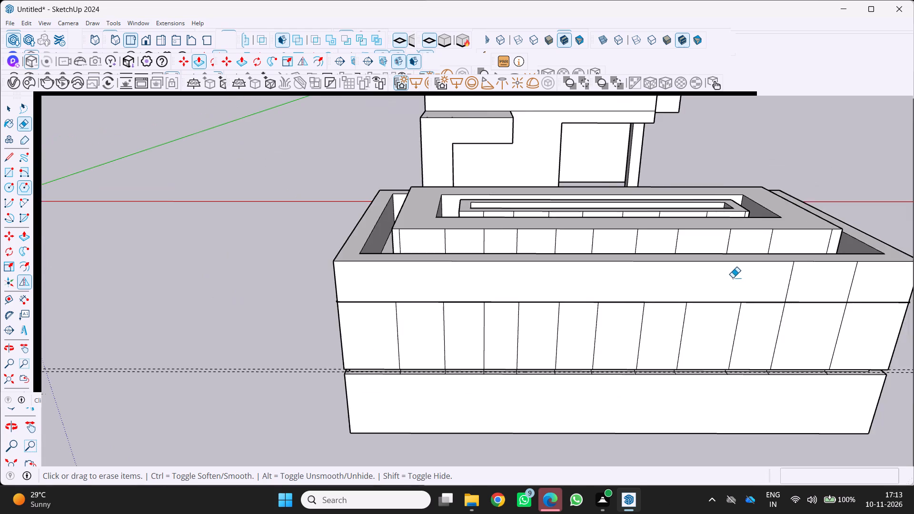
scroll(766, 278, "up", 6)
left_click(805, 295)
scroll(785, 287, "down", 7)
scroll(878, 291, "up", 2)
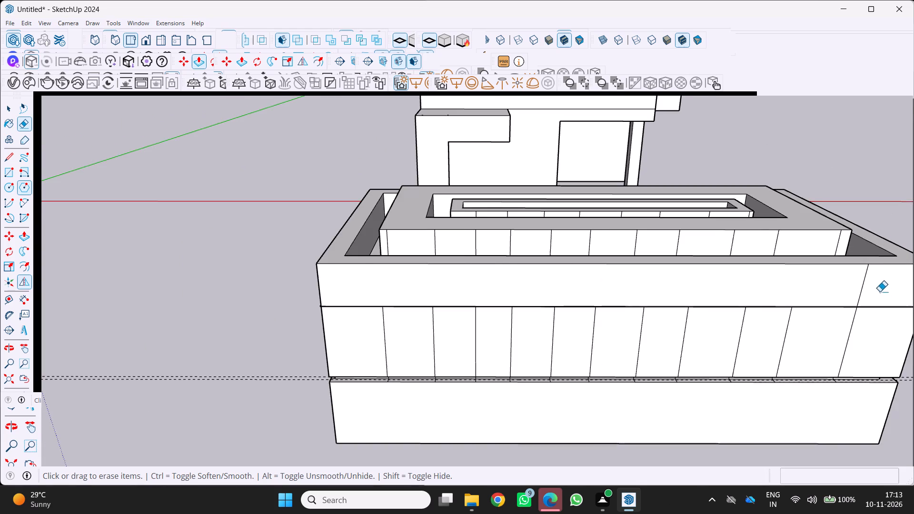
scroll(880, 291, "up", 3)
left_click(855, 272)
scroll(816, 272, "down", 7)
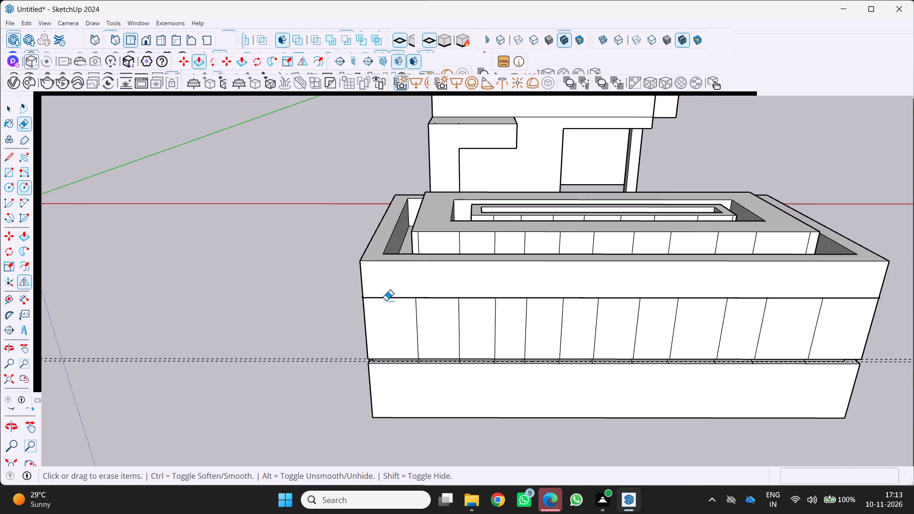
Examine the horizontal line between the upper and middle bands along the short plain side and around its corner with the striped face.
middle_click_drag(354, 309, 597, 253)
scroll(477, 300, "up", 5)
middle_click_drag(507, 297, 592, 230)
scroll(475, 257, "up", 4)
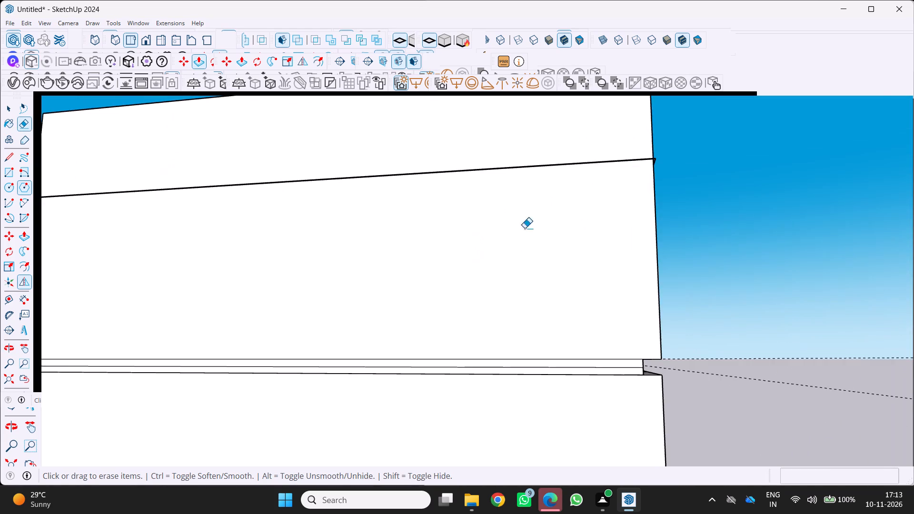
middle_click_drag(549, 210, 568, 252)
scroll(551, 207, "up", 1)
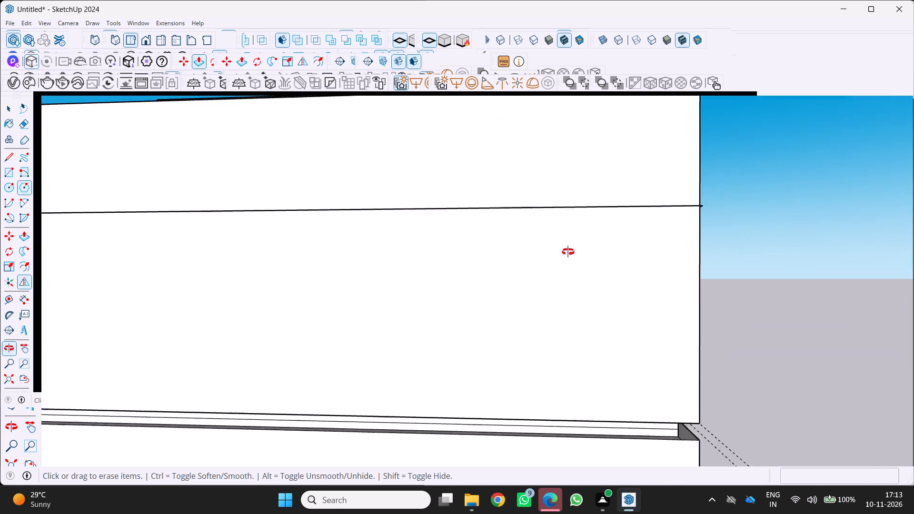
middle_click_drag(568, 252, 565, 253)
scroll(565, 253, "down", 9)
scroll(564, 240, "up", 1)
middle_click_drag(564, 240, 498, 297)
scroll(573, 288, "up", 4)
middle_click_drag(555, 300, 437, 283)
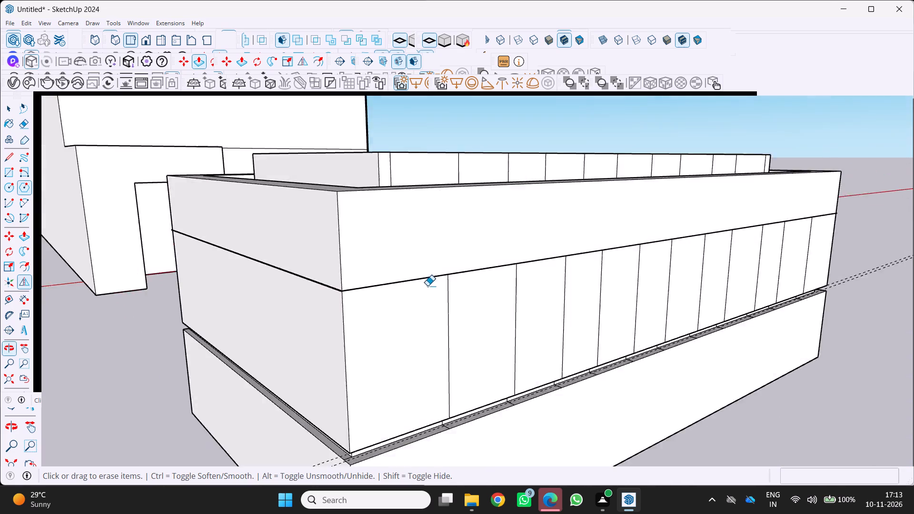
scroll(426, 285, "up", 4)
middle_click_drag(242, 283, 493, 265)
scroll(478, 266, "down", 8)
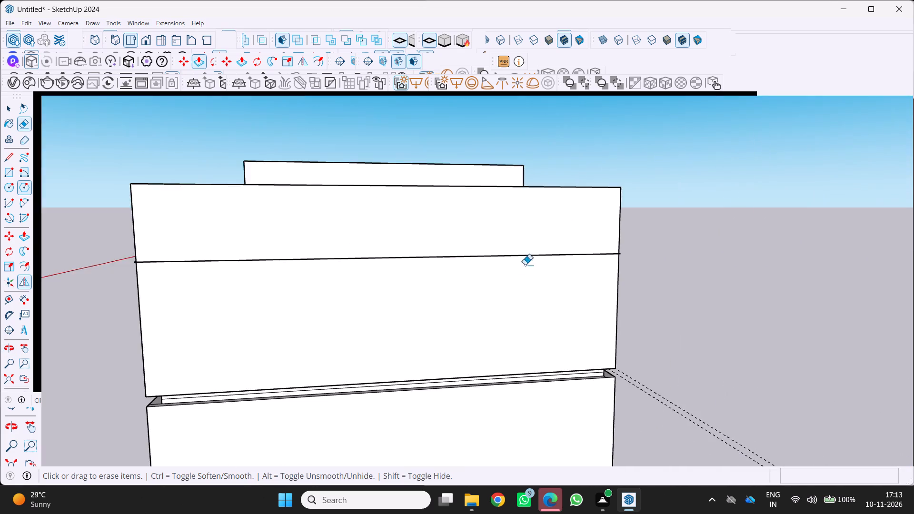
scroll(526, 265, "up", 8)
middle_click_drag(522, 265, 447, 281)
scroll(567, 249, "down", 4)
middle_click_drag(487, 260, 521, 232)
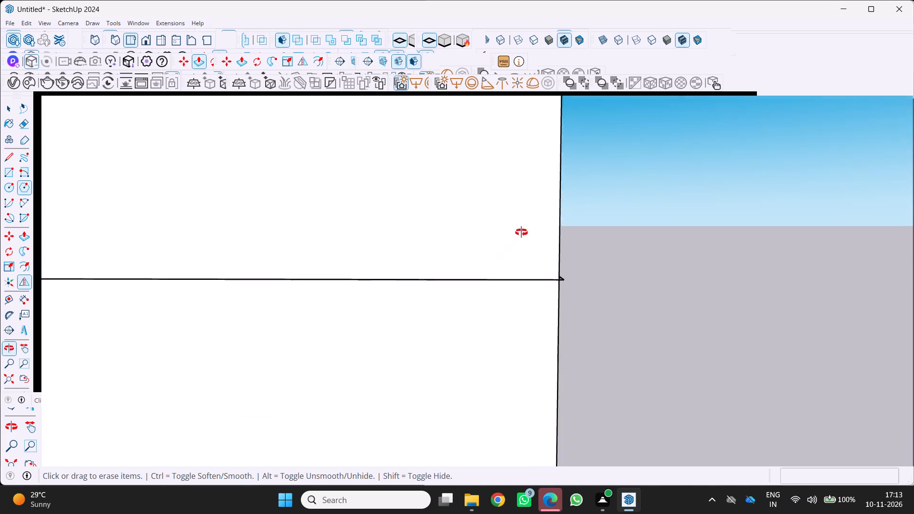
middle_click_drag(521, 232, 538, 230)
scroll(538, 252, "down", 2)
middle_click_drag(537, 262, 502, 292)
scroll(505, 289, "down", 1)
middle_click(541, 281)
scroll(534, 289, "up", 4)
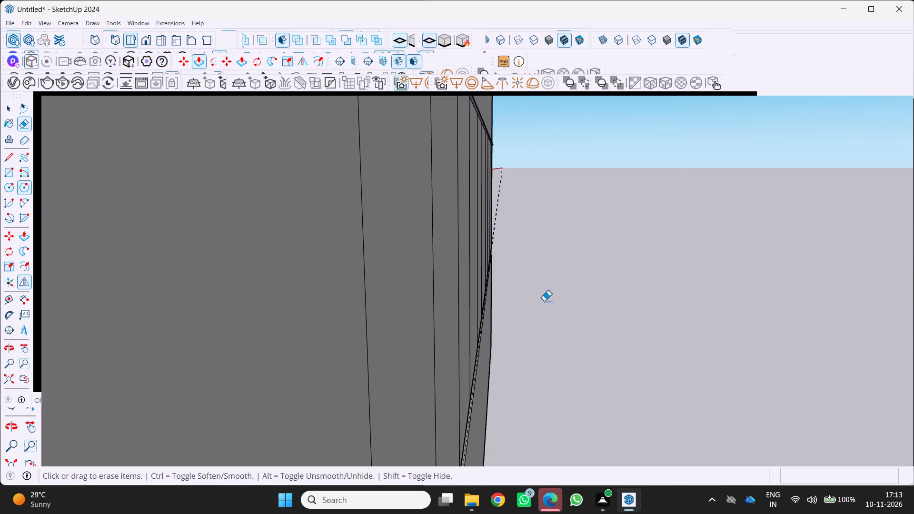
scroll(543, 299, "down", 6)
middle_click_drag(542, 296, 371, 298)
scroll(474, 329, "up", 1)
middle_click_drag(483, 326, 535, 293)
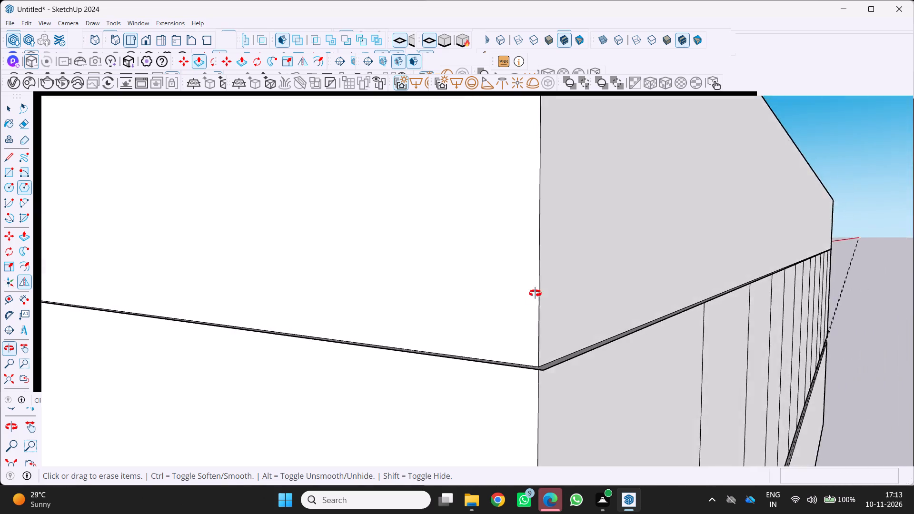
middle_click_drag(535, 293, 536, 292)
scroll(511, 291, "down", 6)
scroll(590, 321, "up", 4)
Copy the thin horizontal ledge face with its edges straight down, to roughly halfway between the upper band and the groove.
key("space")
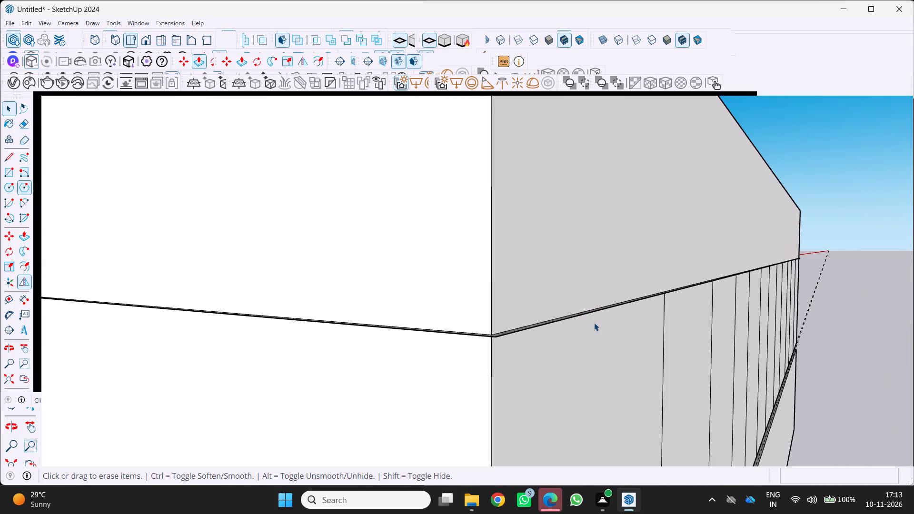
scroll(583, 325, "down", 5)
scroll(546, 365, "down", 3)
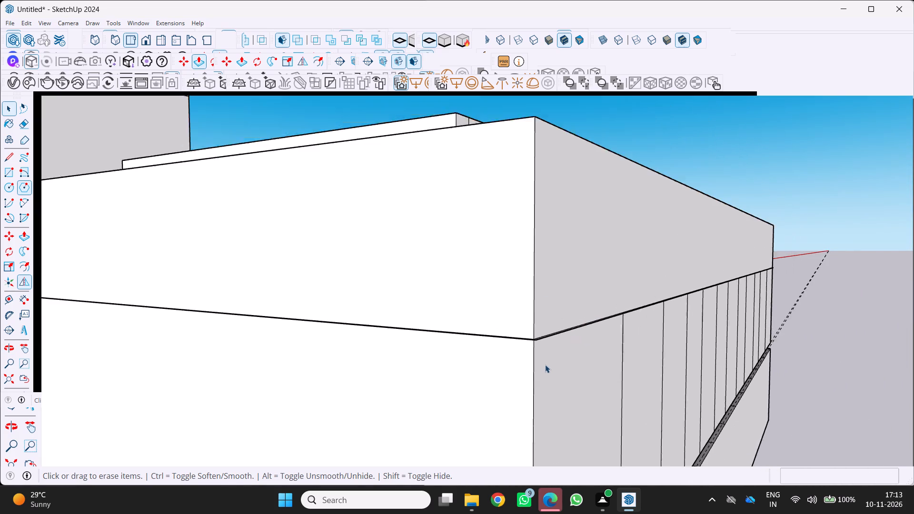
scroll(545, 365, "down", 1)
middle_click_drag(543, 372, 571, 413)
scroll(580, 403, "up", 3)
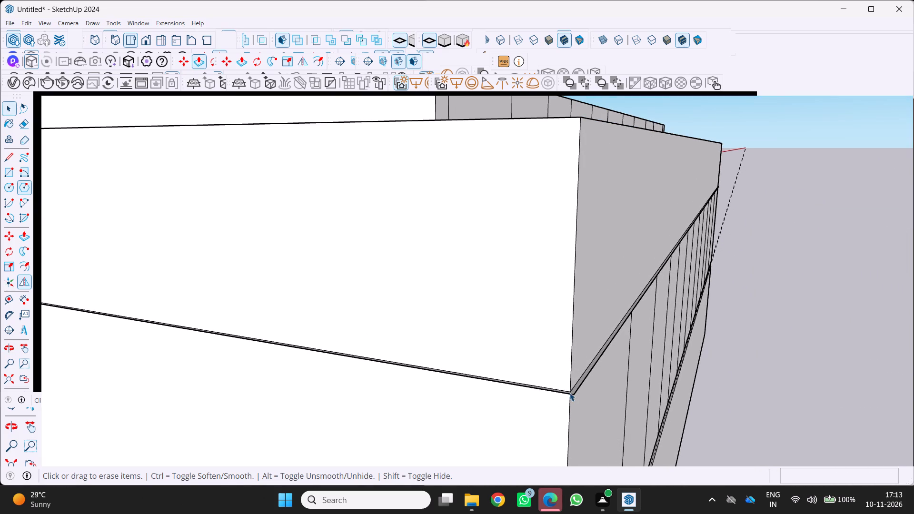
left_click(573, 394)
scroll(572, 393, "up", 3)
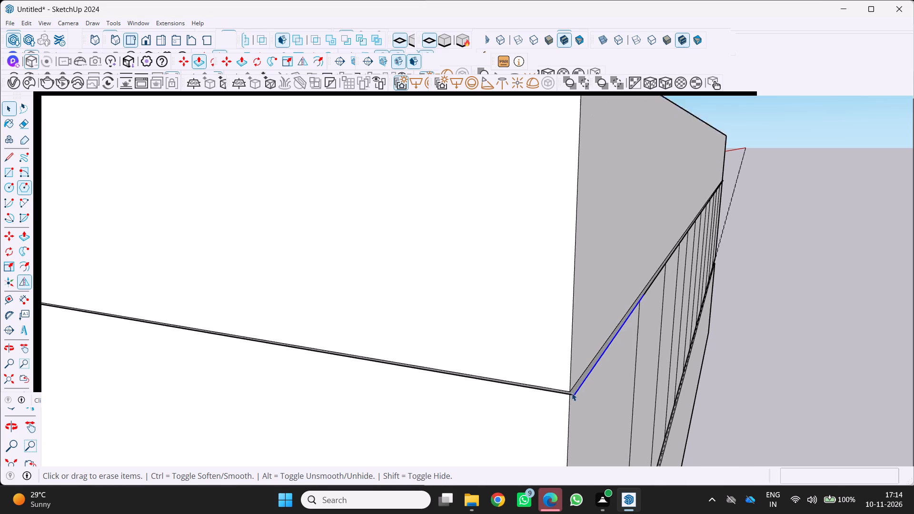
scroll(572, 393, "up", 1)
double_click(576, 387)
left_click(575, 388)
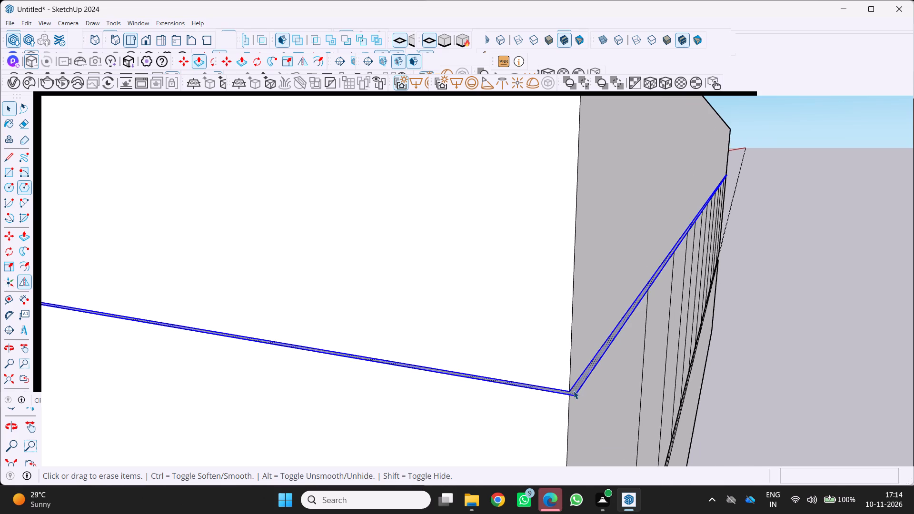
scroll(573, 391, "down", 15)
middle_click_drag(567, 392, 590, 382)
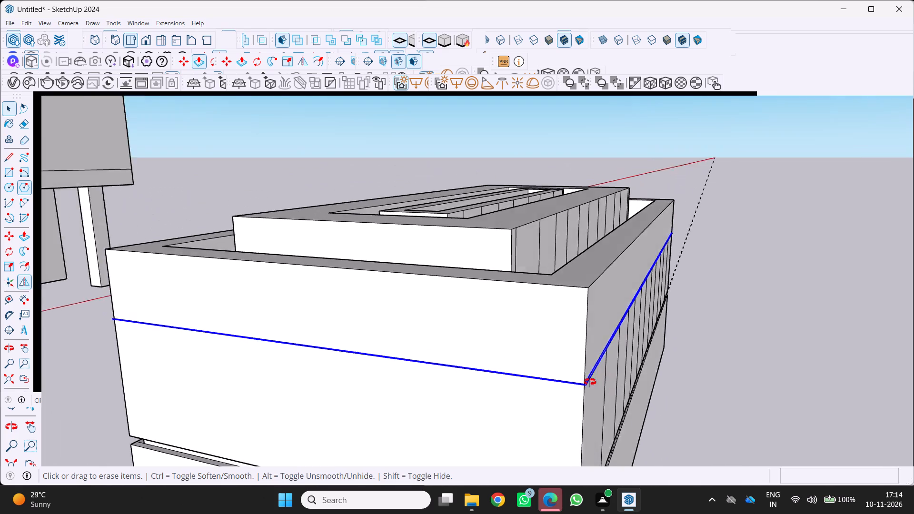
middle_click_drag(590, 382, 631, 356)
scroll(629, 352, "down", 5)
middle_click_drag(629, 352, 618, 360)
scroll(645, 350, "up", 5)
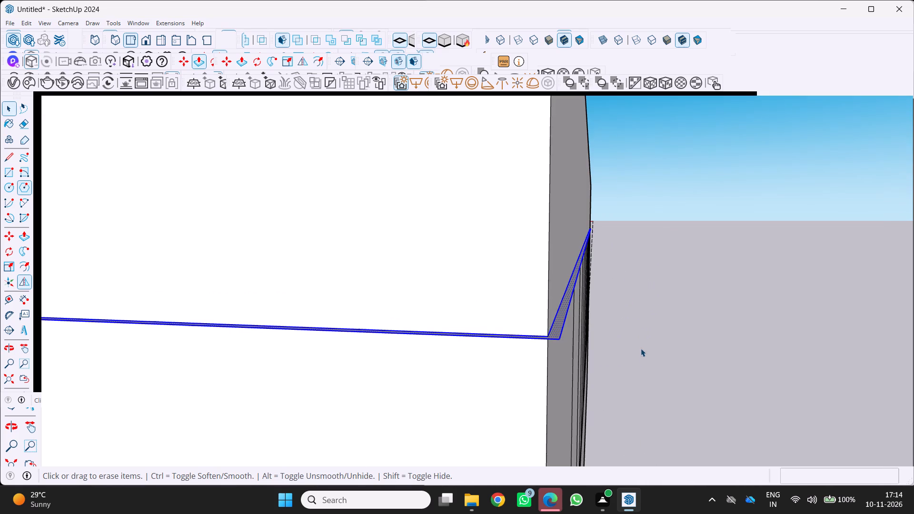
key("m")
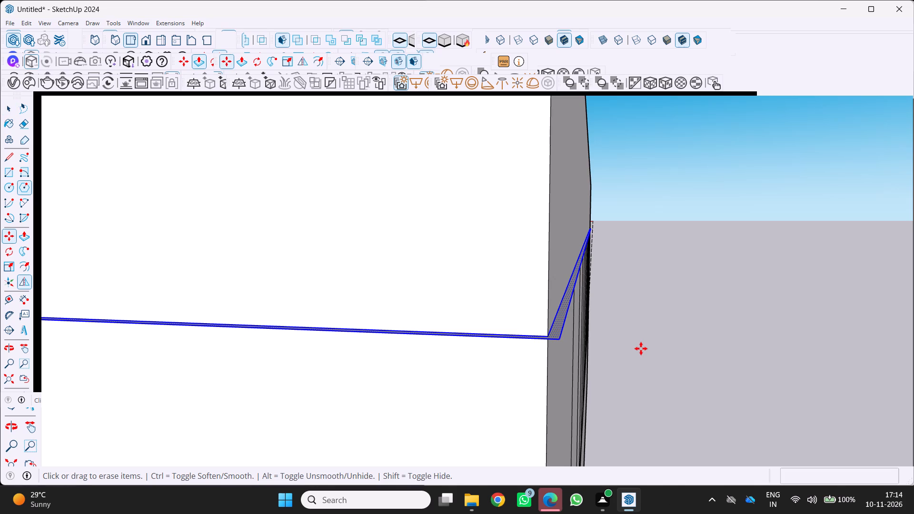
scroll(578, 357, "down", 5)
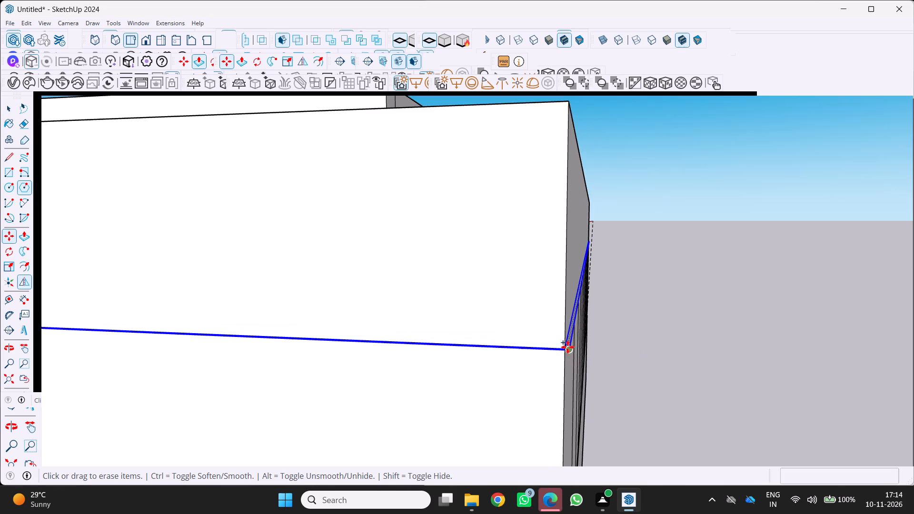
scroll(557, 365, "up", 9)
scroll(585, 335, "down", 12)
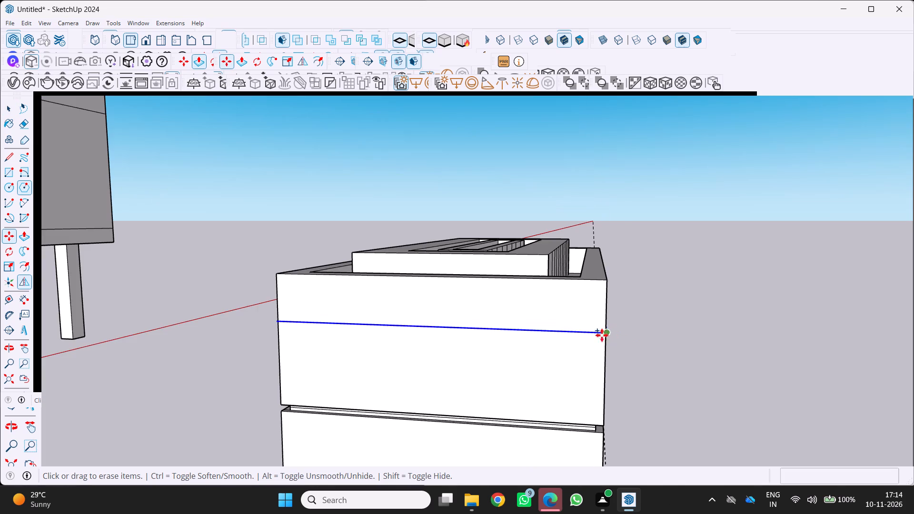
middle_click_drag(559, 357, 468, 365)
scroll(496, 378, "up", 13)
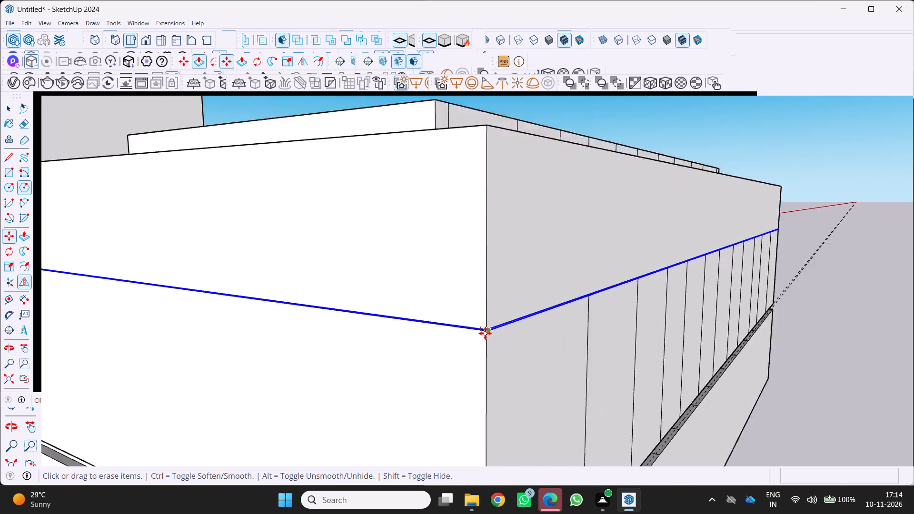
scroll(485, 333, "up", 15)
left_click_drag(486, 317, 491, 322)
scroll(497, 343, "down", 20)
scroll(497, 343, "down", 5)
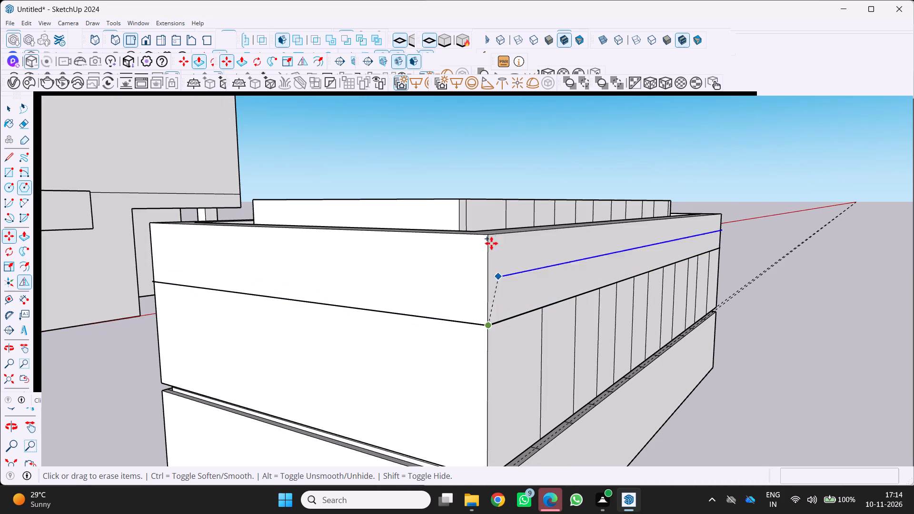
left_click(488, 405)
Erase the first five vertical division lines from the near corner, between the copied line and the groove on the long striped face.
scroll(506, 417, "down", 3)
middle_click_drag(510, 414, 627, 305)
scroll(622, 295, "up", 2)
middle_click_drag(621, 295, 567, 367)
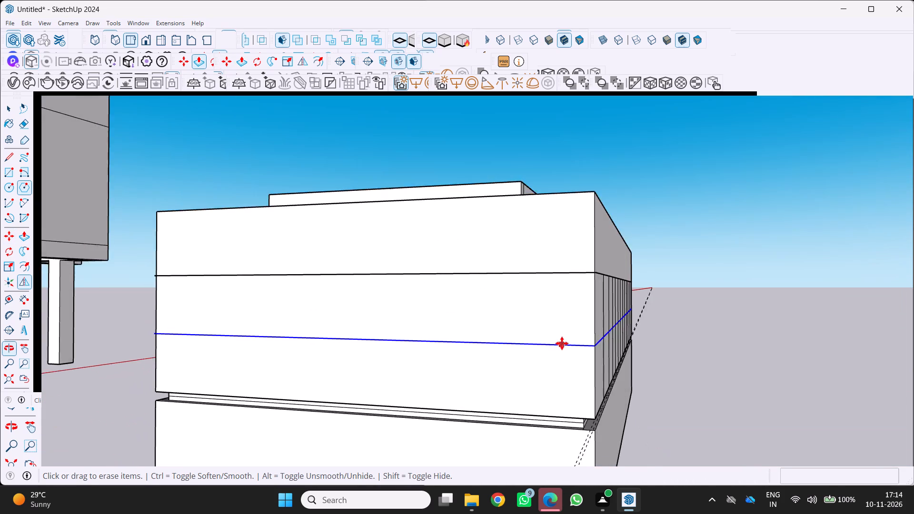
scroll(562, 343, "down", 5)
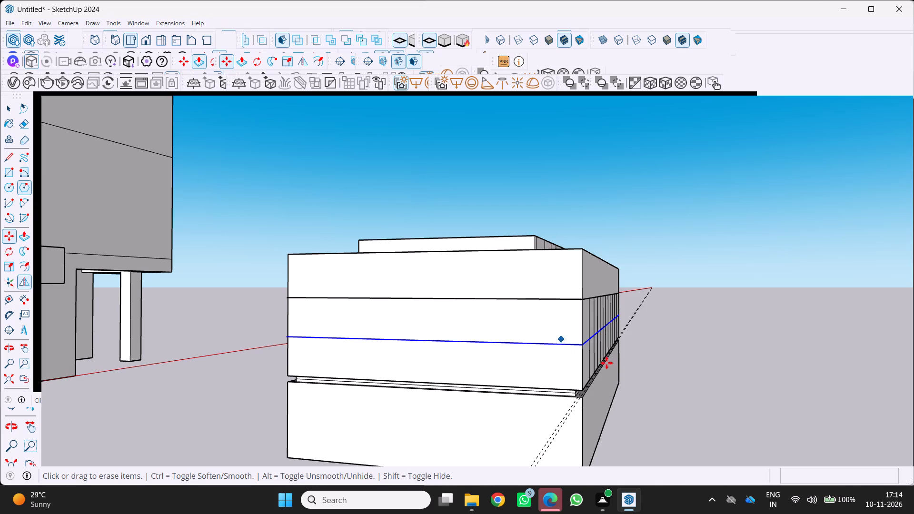
scroll(636, 387, "down", 1)
middle_click_drag(565, 385, 342, 414)
scroll(371, 379, "up", 3)
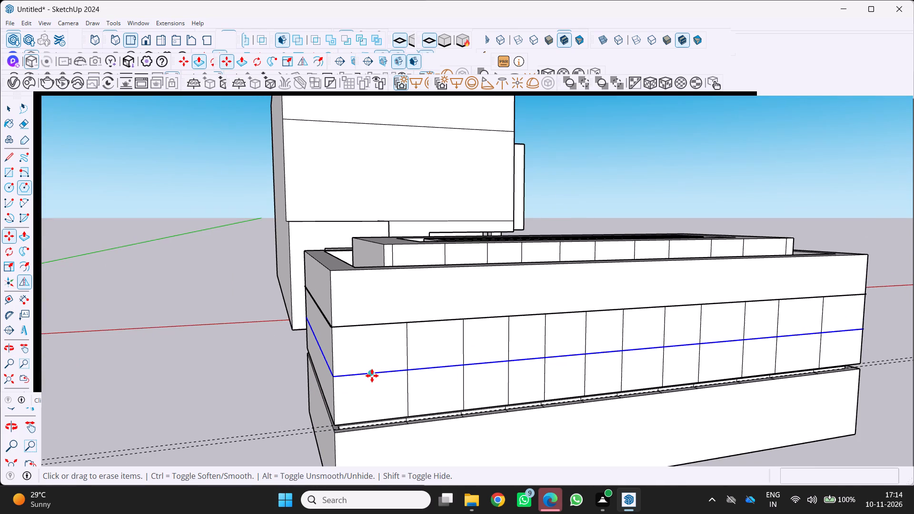
key("e")
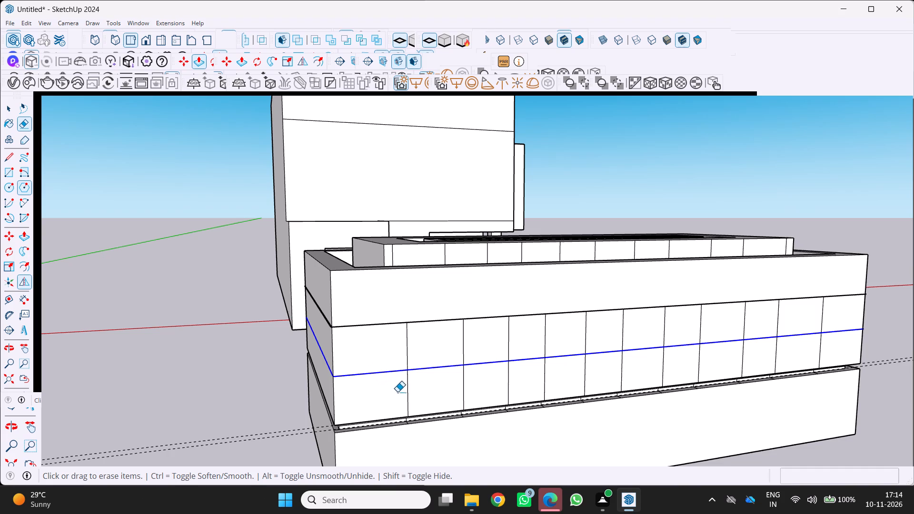
scroll(397, 413, "up", 4)
middle_click_drag(426, 391, 390, 377)
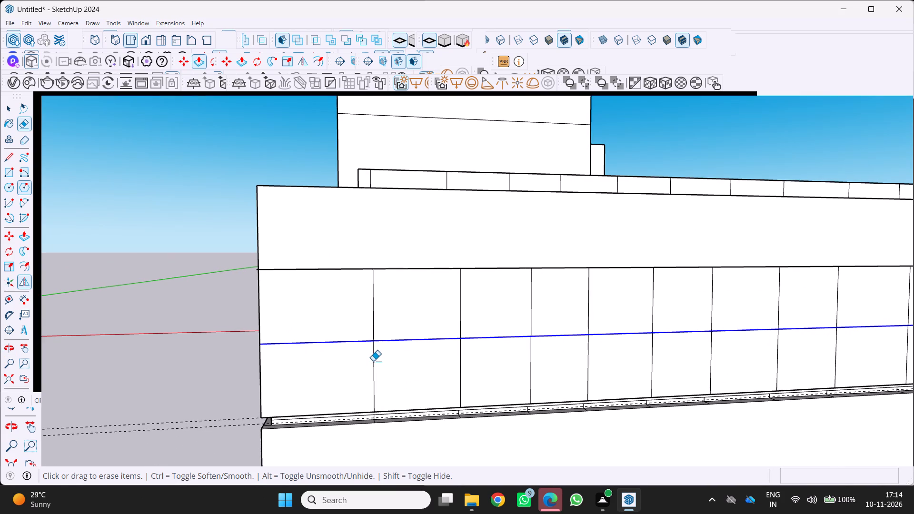
left_click(373, 361)
left_click(458, 365)
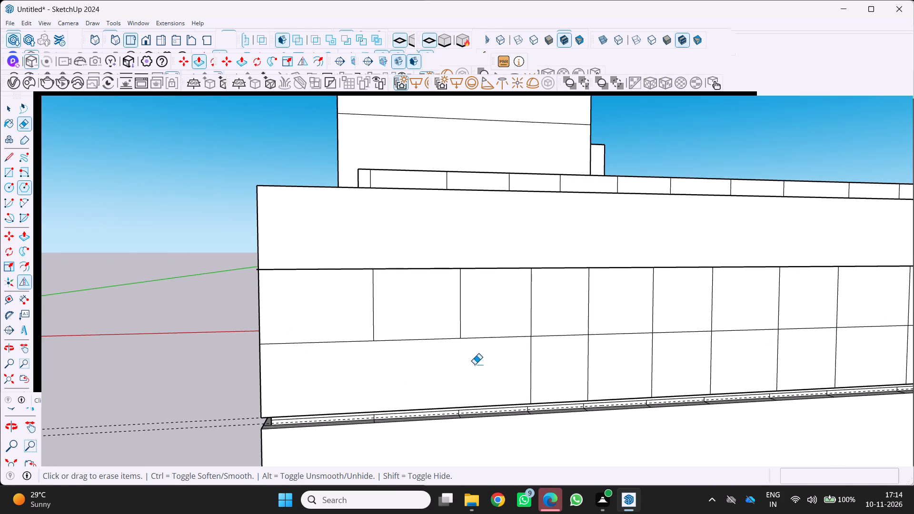
left_click(534, 359)
left_click(528, 360)
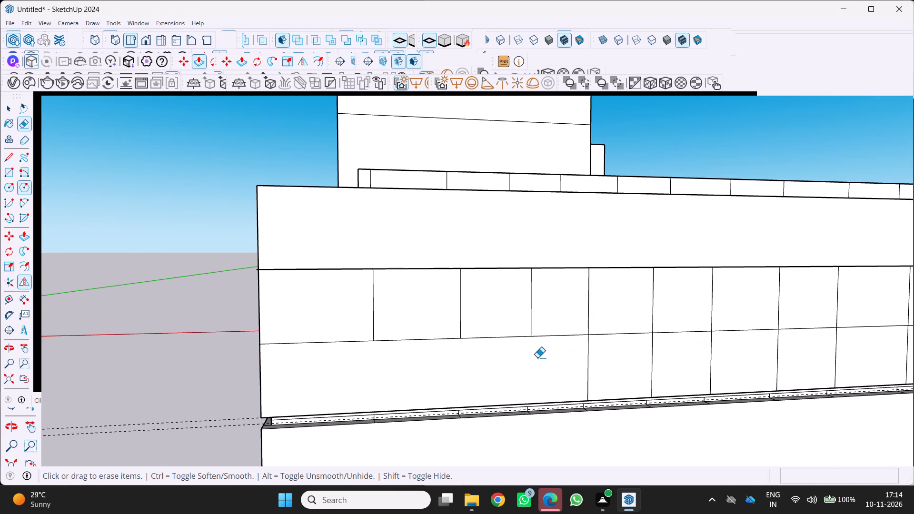
left_click(586, 353)
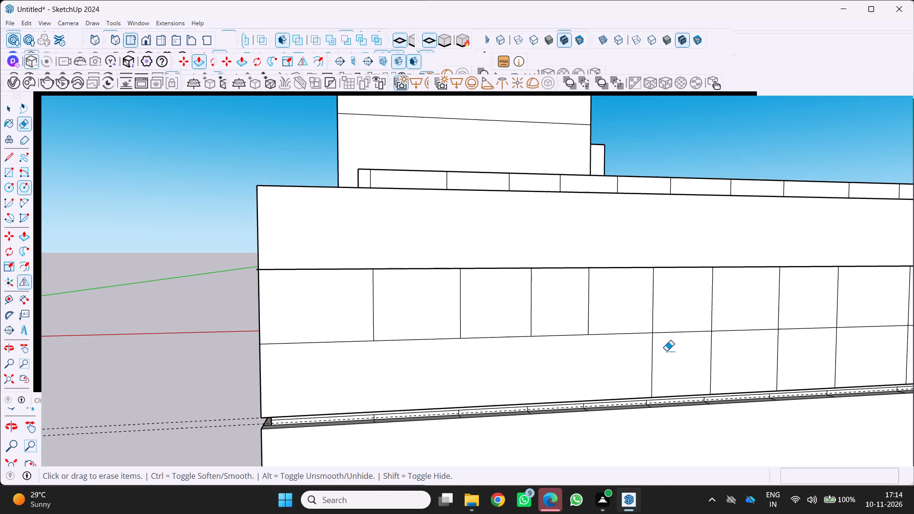
left_click(654, 350)
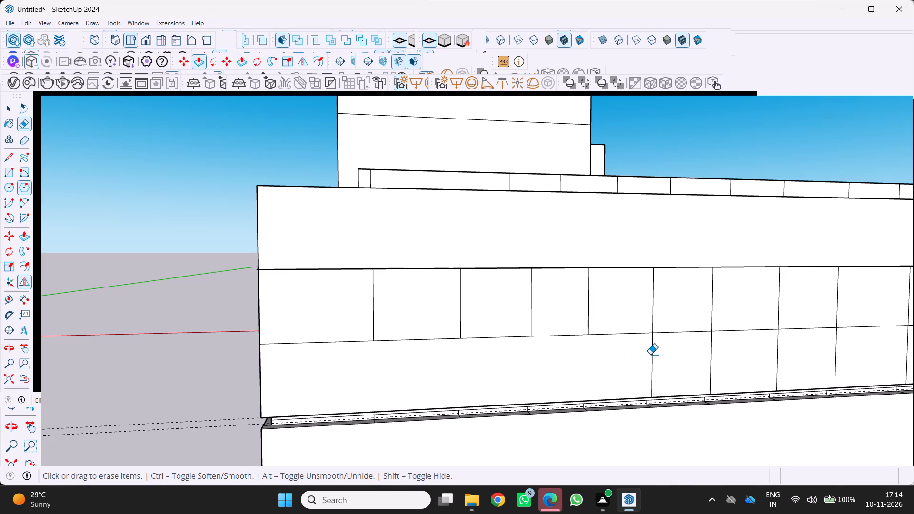
left_click(650, 354)
left_click(652, 355)
Erase the next three vertical division lines below the copied line along the same long face.
middle_click_drag(666, 357, 600, 360)
scroll(608, 359, "down", 5)
middle_click_drag(616, 361, 572, 368)
scroll(584, 368, "down", 1)
scroll(654, 379, "up", 3)
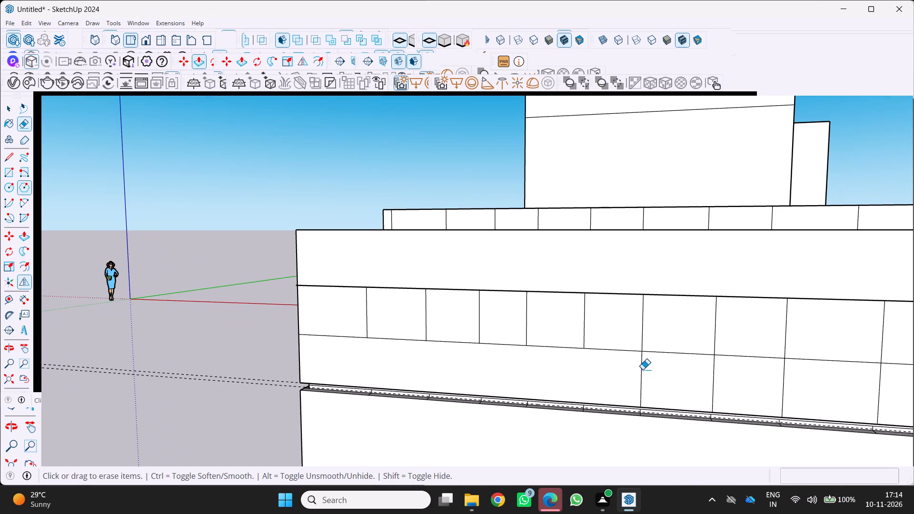
left_click(643, 369)
left_click(715, 376)
scroll(685, 378, "down", 4)
scroll(706, 380, "up", 4)
left_click(706, 374)
scroll(702, 375, "up", 4)
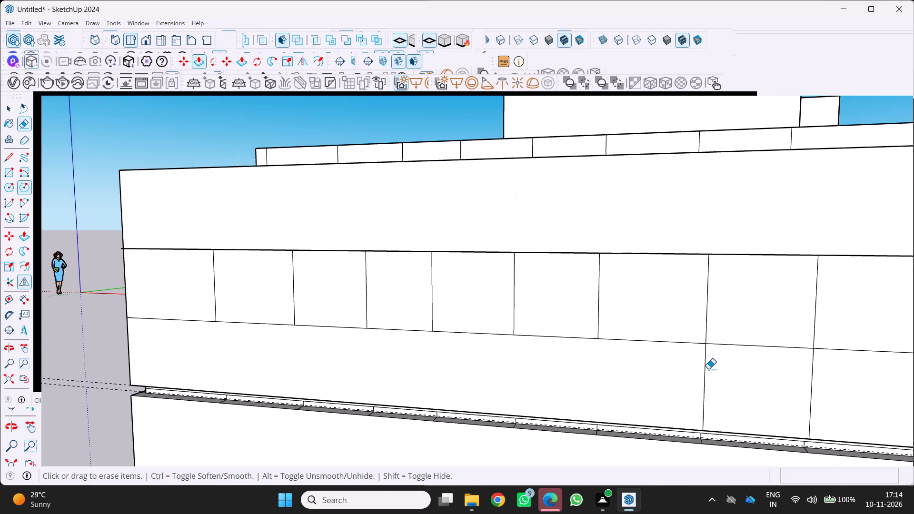
left_click(708, 369)
scroll(700, 371, "down", 6)
scroll(770, 380, "up", 4)
left_click(771, 376)
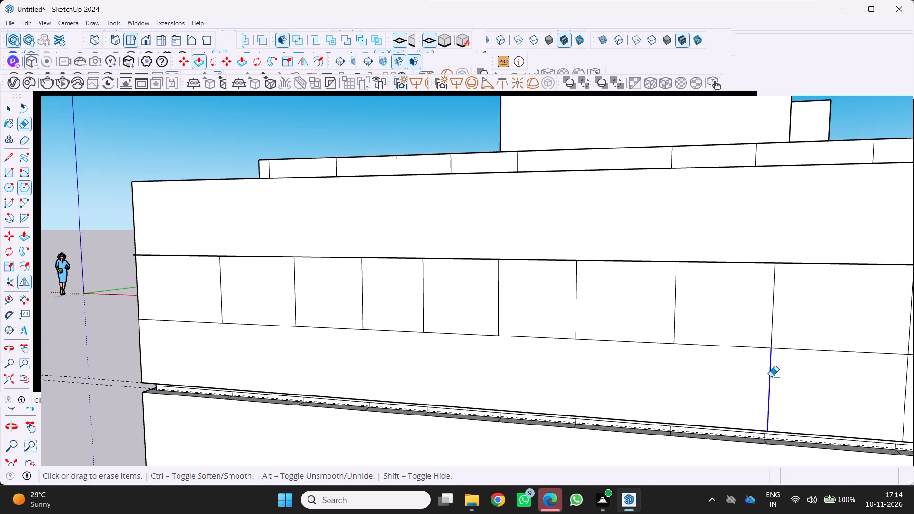
Erase the last three vertical division lines below the copied line at the far end of the long face.
scroll(746, 378, "down", 12)
middle_click_drag(815, 394, 785, 382)
scroll(777, 381, "down", 7)
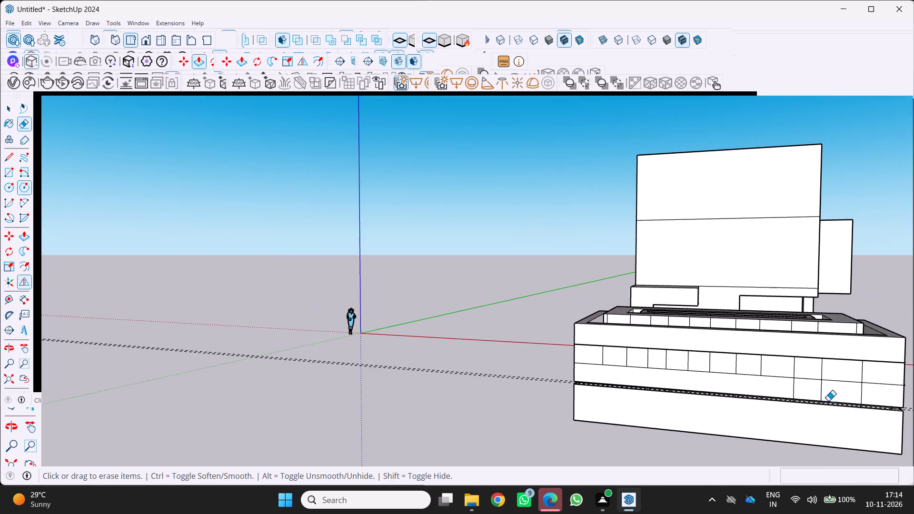
scroll(815, 395, "up", 5)
left_click(781, 381)
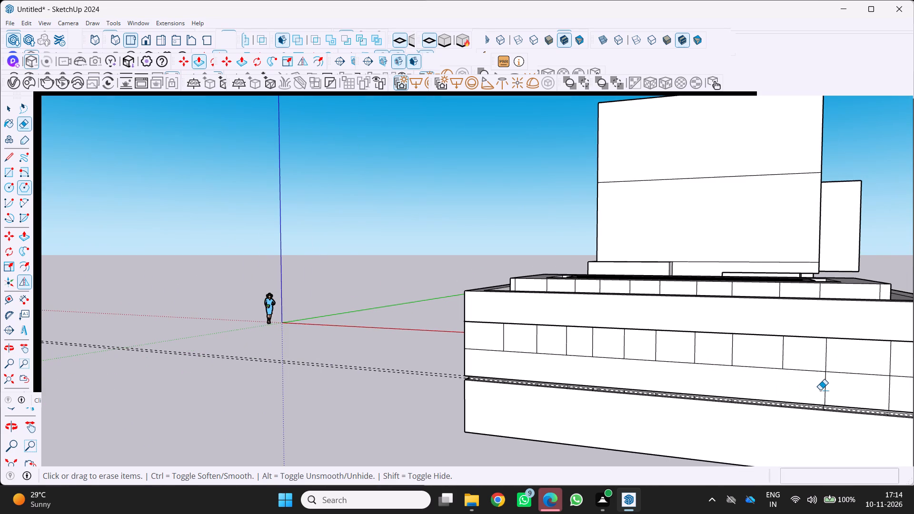
left_click(824, 389)
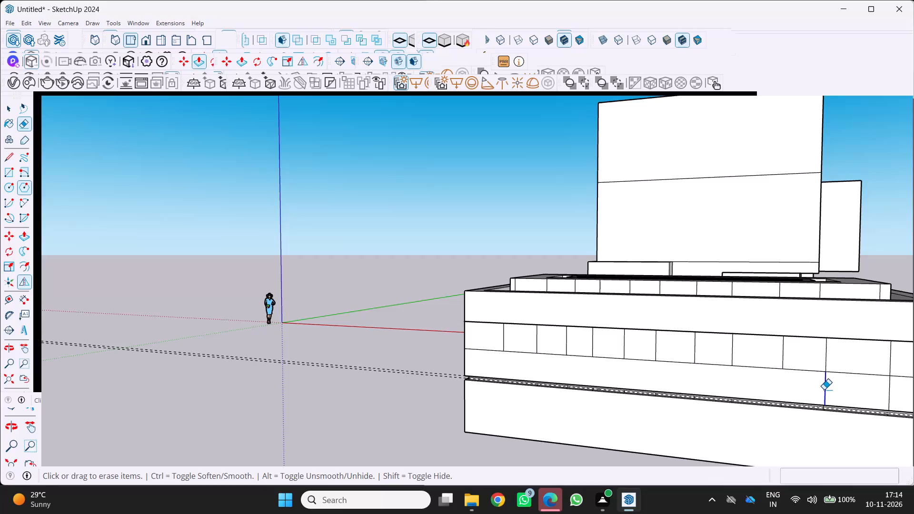
scroll(815, 390, "down", 6)
scroll(862, 392, "up", 5)
left_click(855, 387)
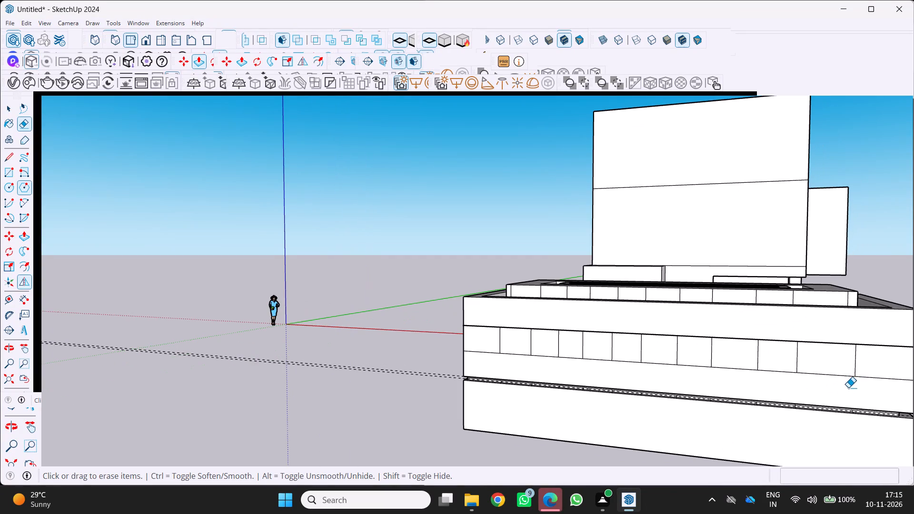
Examine the horizontal bands and groove on the box's end, long striped side and opposite faces.
scroll(844, 391, "down", 8)
middle_click_drag(828, 397, 511, 302)
scroll(523, 307, "down", 4)
scroll(516, 299, "up", 1)
middle_click_drag(516, 299, 496, 401)
scroll(495, 402, "down", 1)
scroll(485, 346, "up", 5)
middle_click_drag(485, 345, 805, 458)
scroll(803, 465, "down", 5)
scroll(708, 420, "up", 5)
middle_click_drag(542, 410, 913, 382)
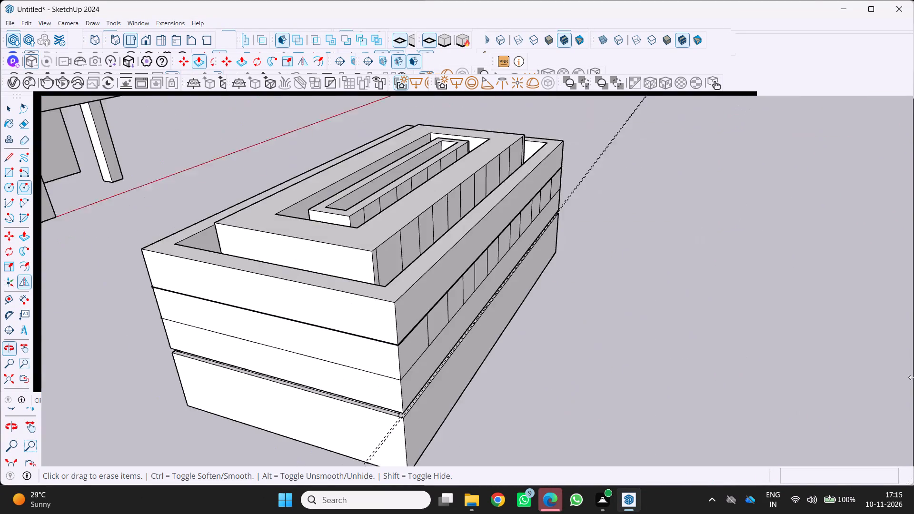
middle_click_drag(274, 382, 676, 305)
scroll(661, 305, "down", 4)
middle_click_drag(656, 309, 528, 346)
scroll(526, 347, "down", 20)
scroll(526, 347, "down", 13)
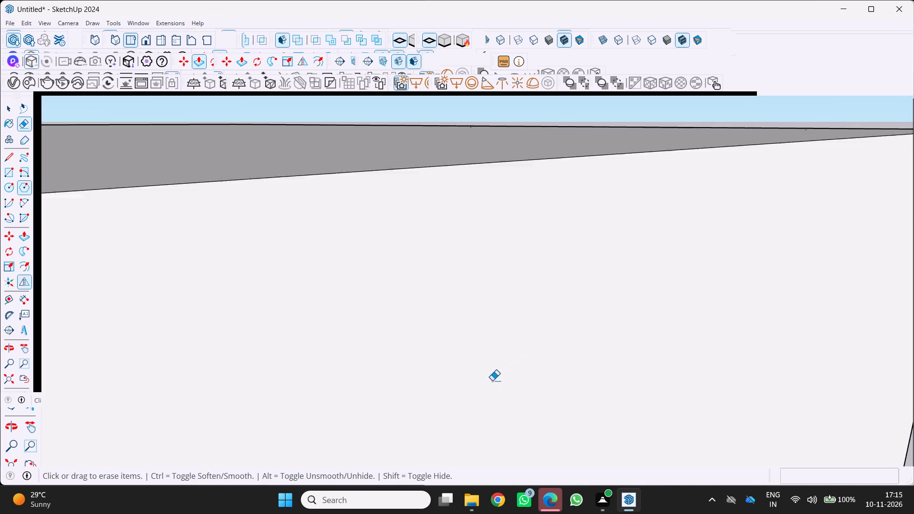
scroll(492, 380, "down", 20)
scroll(492, 380, "down", 16)
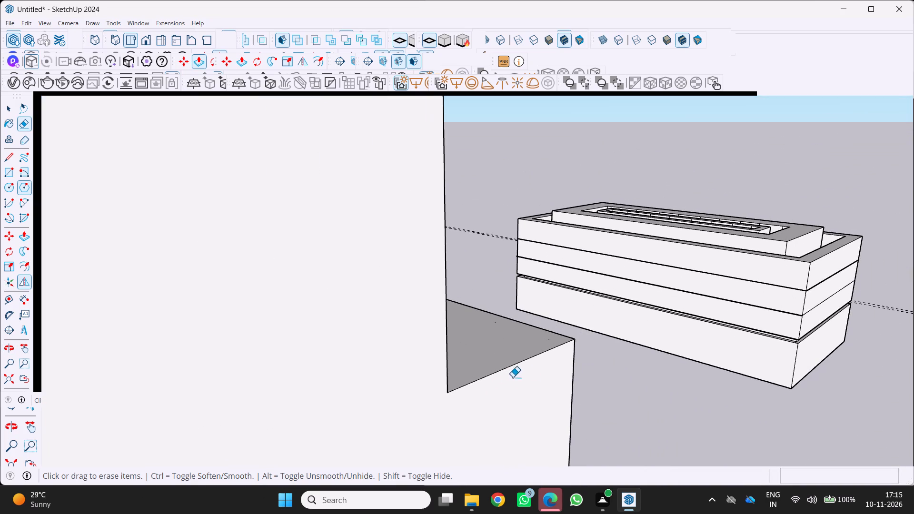
middle_click_drag(543, 380, 492, 374)
scroll(506, 375, "down", 5)
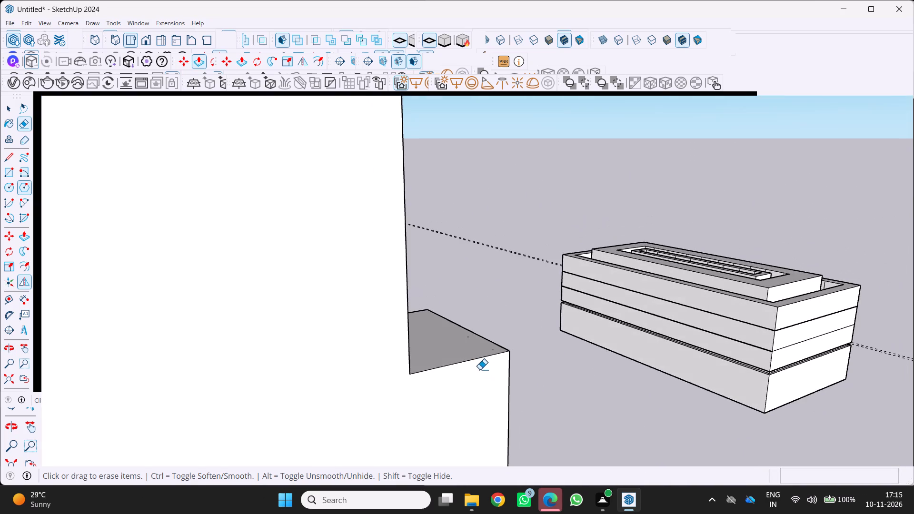
middle_click_drag(743, 394, 652, 354)
scroll(791, 357, "up", 3)
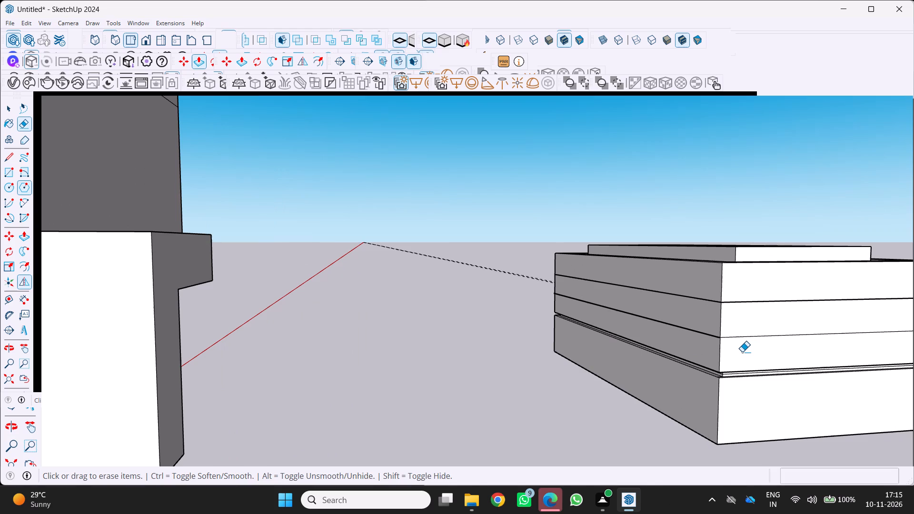
key("space")
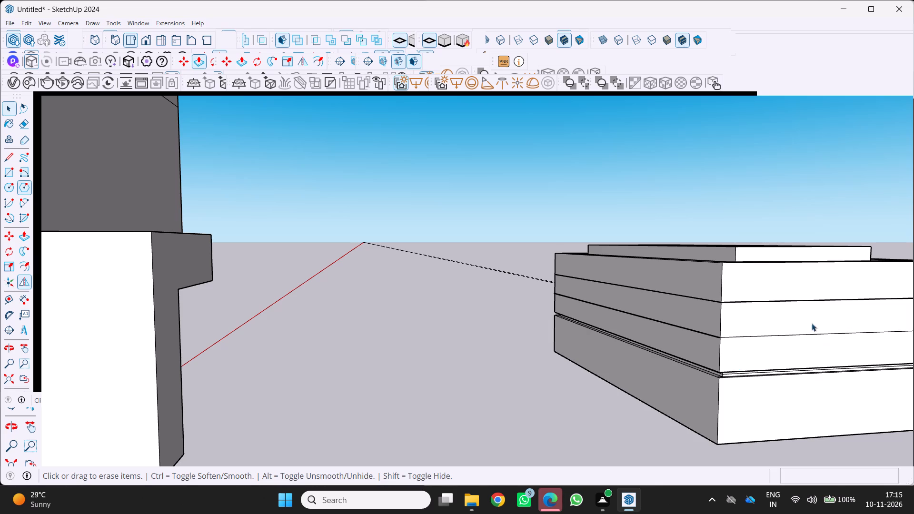
Copy the horizontal line above the groove on the box's long and end faces, placing it about midway down to the groove.
scroll(699, 347, "up", 3)
middle_click_drag(753, 332, 755, 386)
scroll(738, 388, "up", 3)
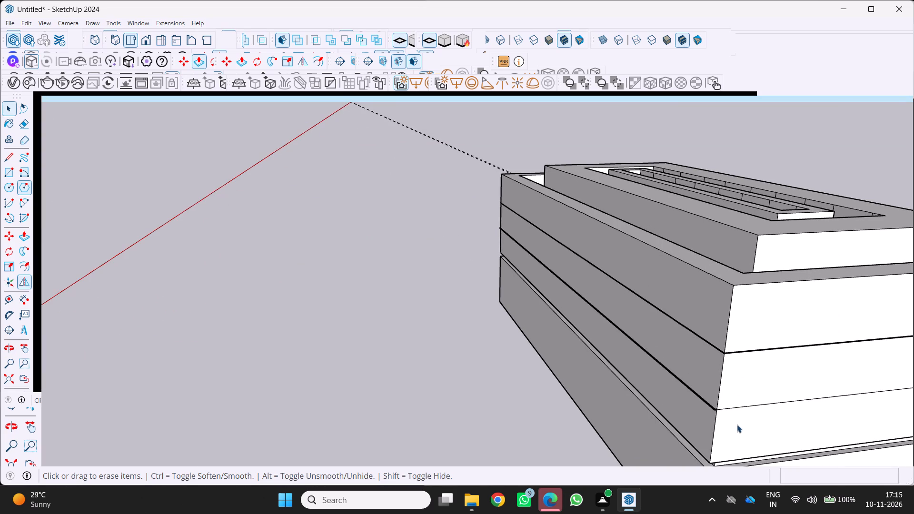
left_click(725, 408)
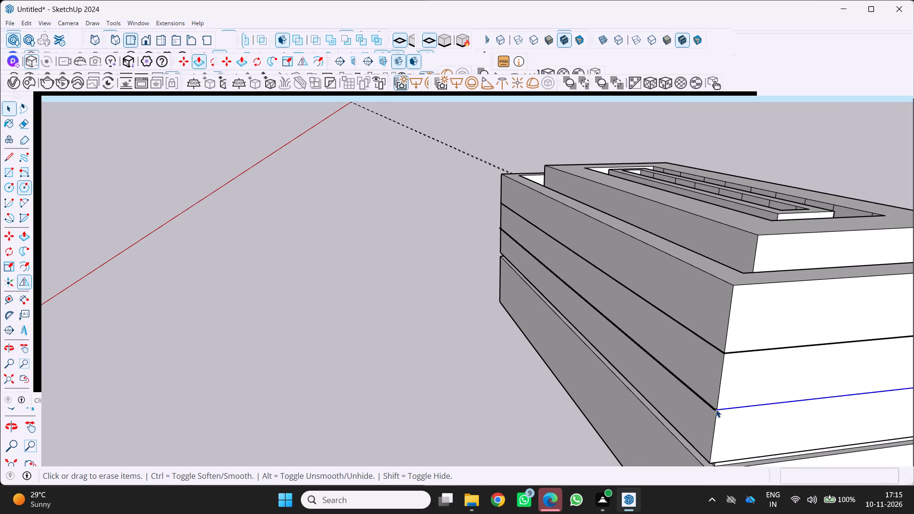
scroll(712, 409, "up", 4)
left_click(713, 406)
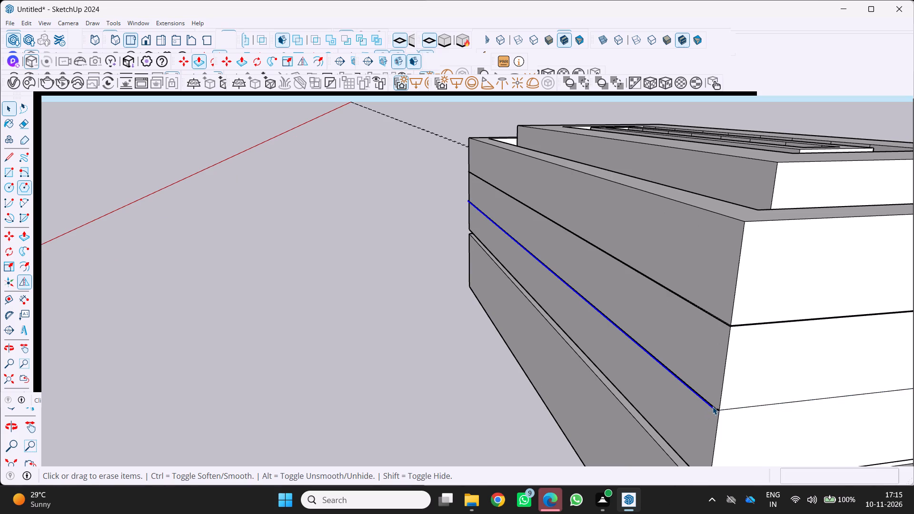
left_click(725, 410)
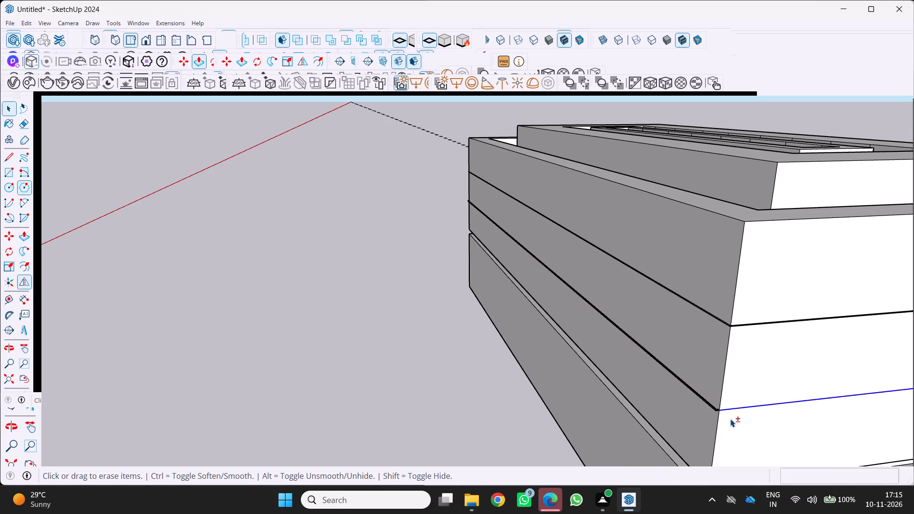
scroll(731, 419, "up", 3, "shift")
left_click_drag(710, 400, 705, 402, "shift")
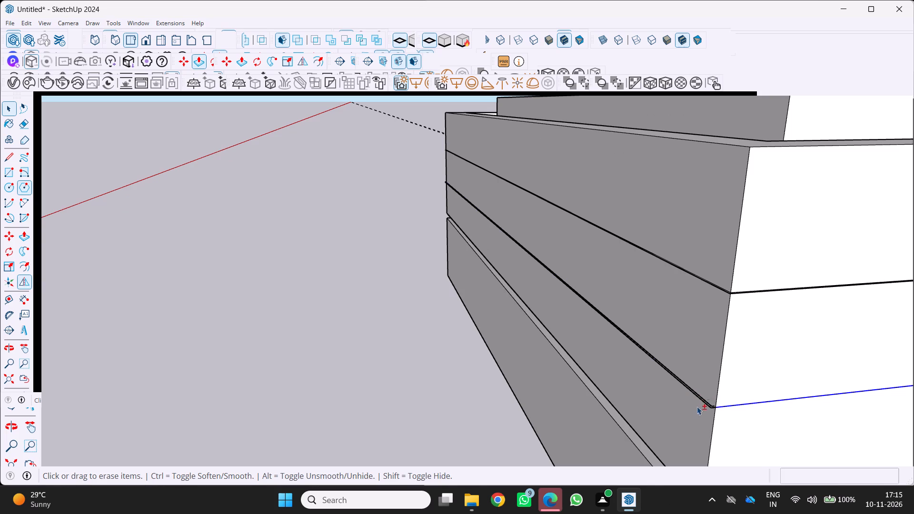
scroll(720, 399, "down", 13)
scroll(735, 402, "up", 2)
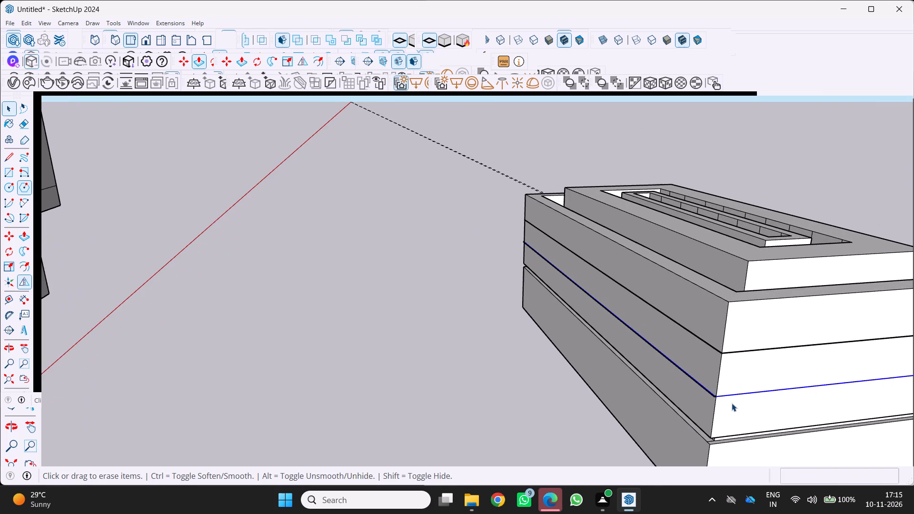
key("m")
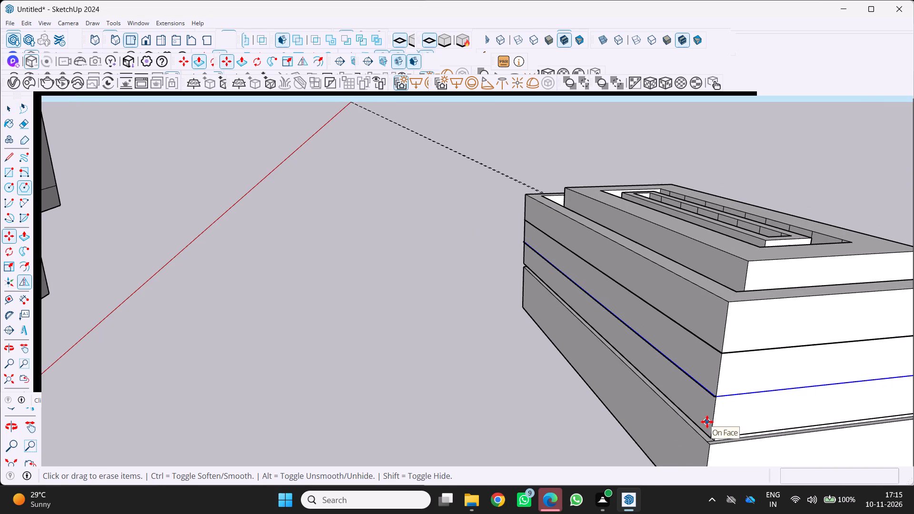
scroll(726, 400, "up", 3)
left_click(717, 398)
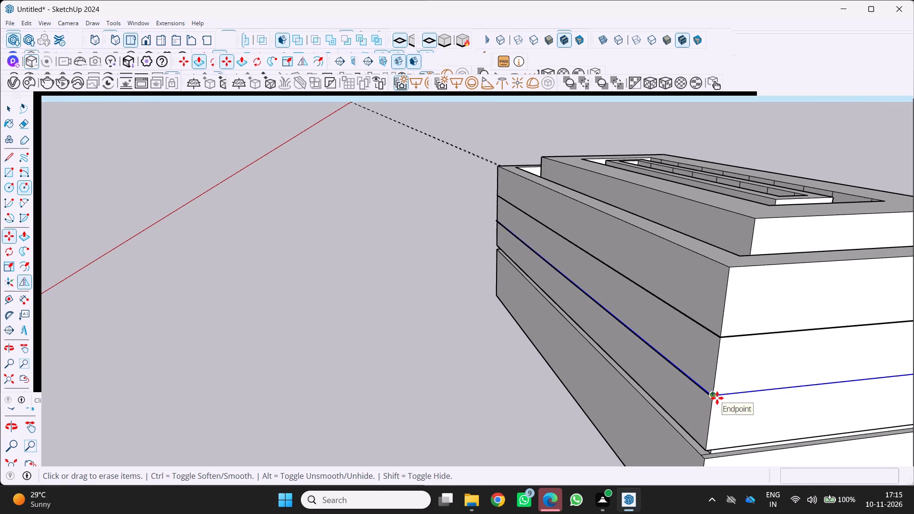
left_click(713, 425)
Copy the selected horizontal lines from the near corner down below the groove, about a third of the way to the base.
scroll(714, 423, "down", 11)
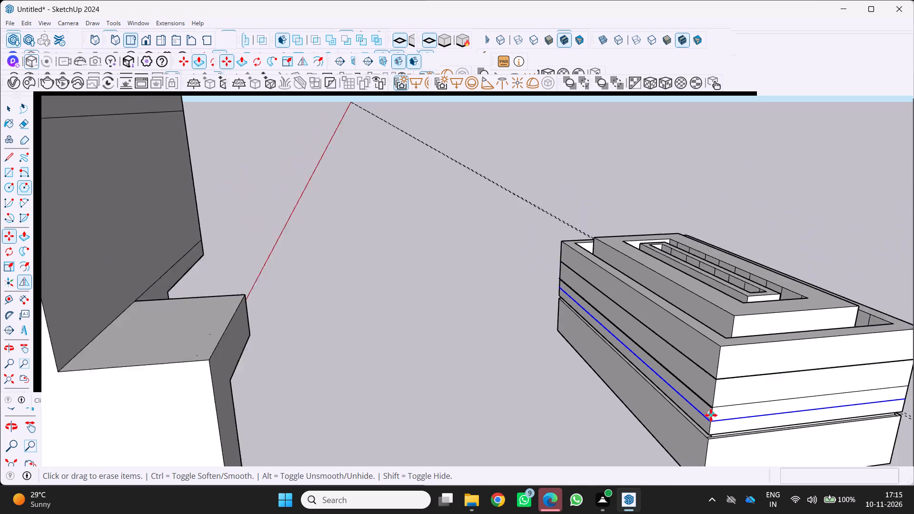
scroll(711, 415, "down", 1)
middle_click_drag(709, 444, 710, 404)
scroll(709, 444, "up", 1)
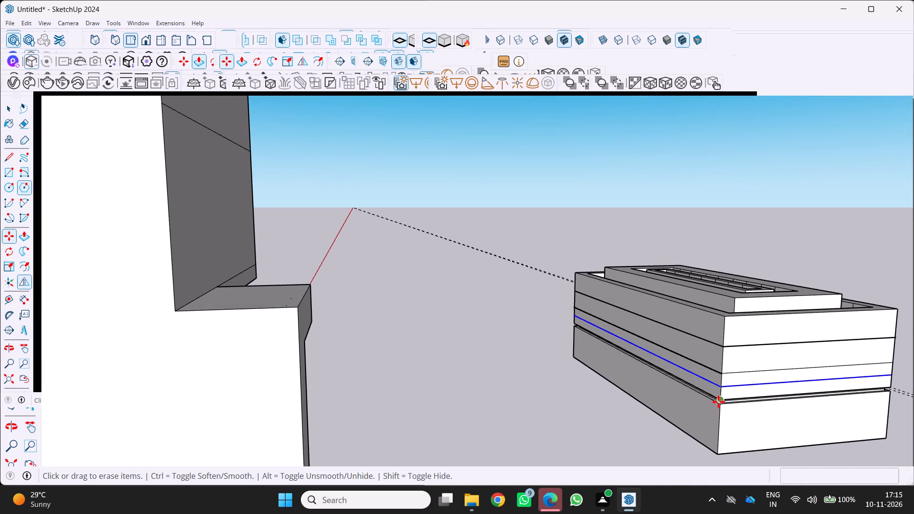
scroll(718, 402, "up", 4)
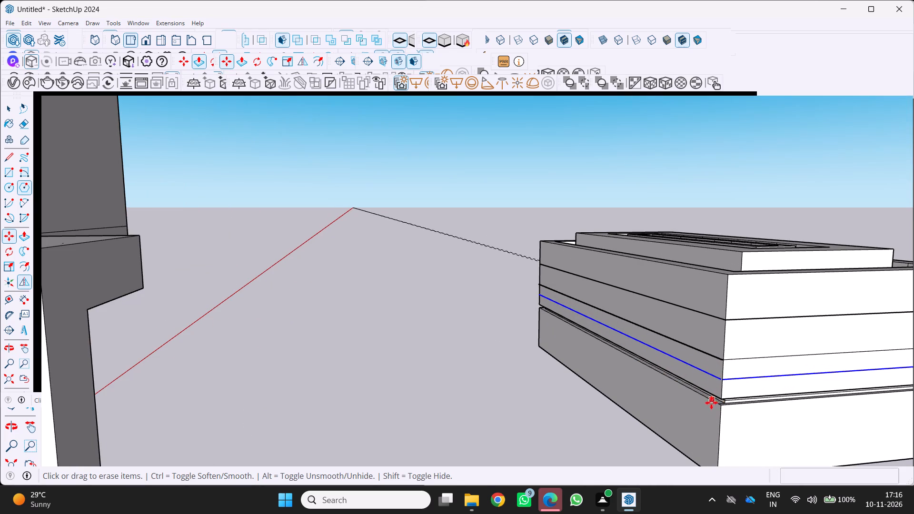
key("m")
scroll(718, 392, "up", 4)
left_click(726, 373)
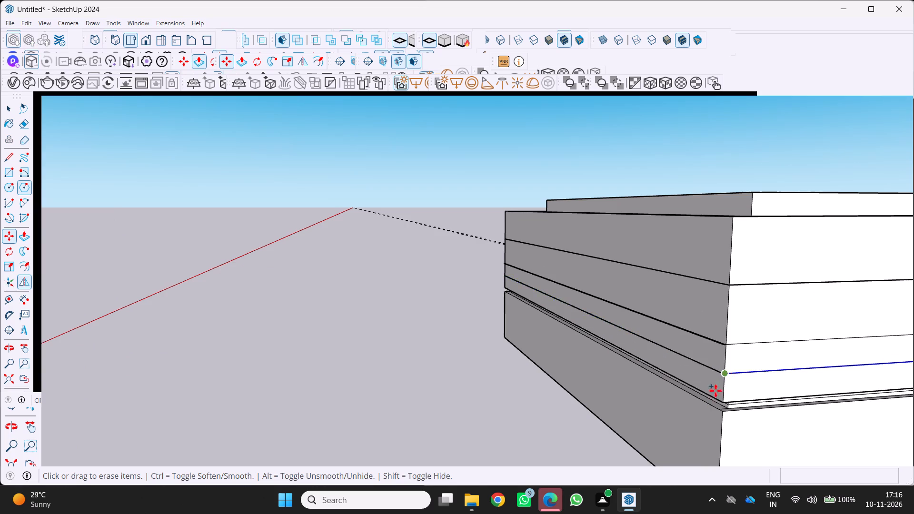
scroll(708, 398, "down", 9)
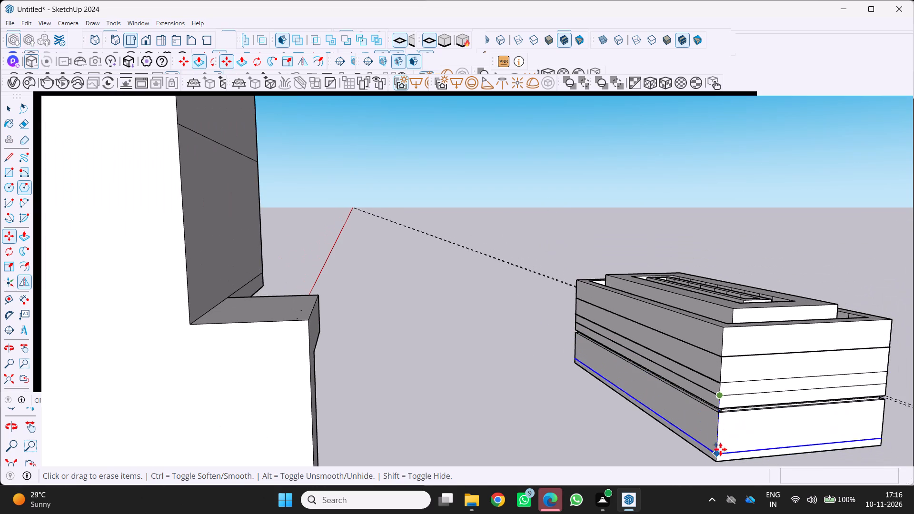
scroll(716, 438, "up", 2)
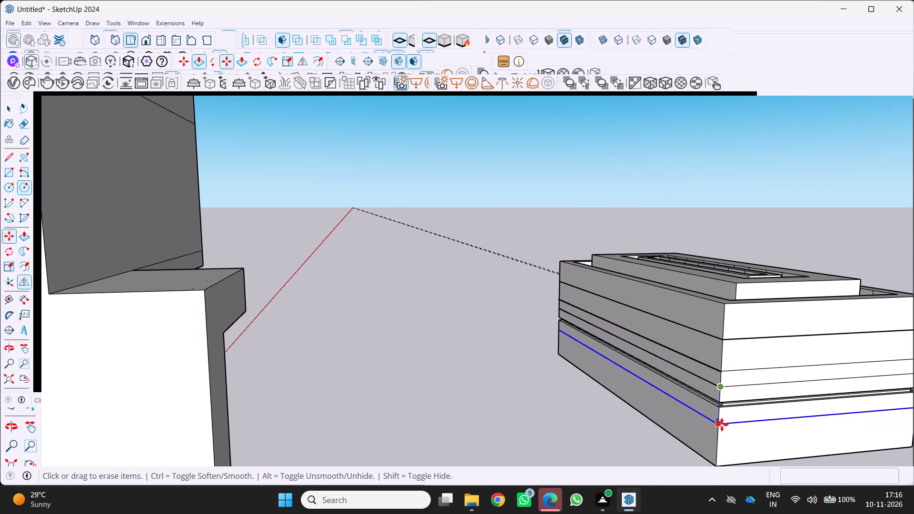
left_click(722, 425)
Copy the selected lines further down both faces, about two thirds of the way from the groove to the base.
left_click(723, 426)
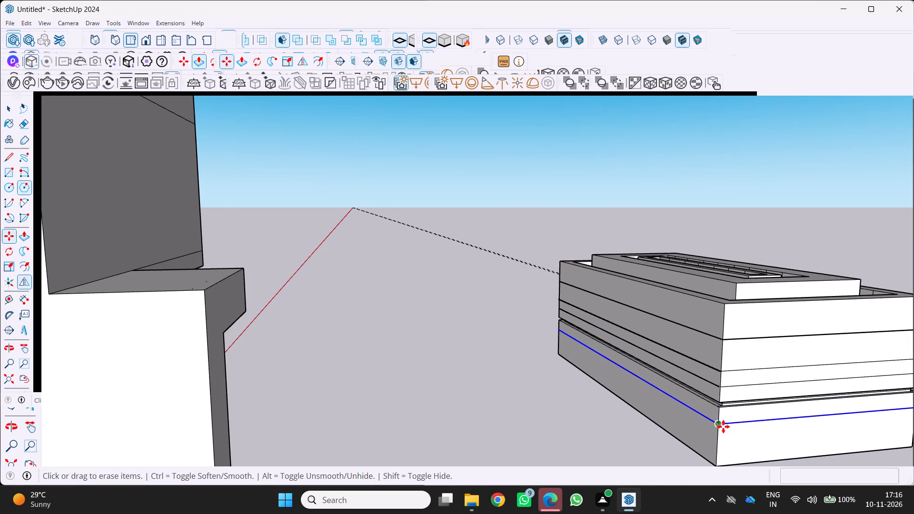
left_click(715, 447)
Examine the spacing of the horizontal lines above and below the groove around the box's long and end faces.
scroll(699, 448, "down", 5)
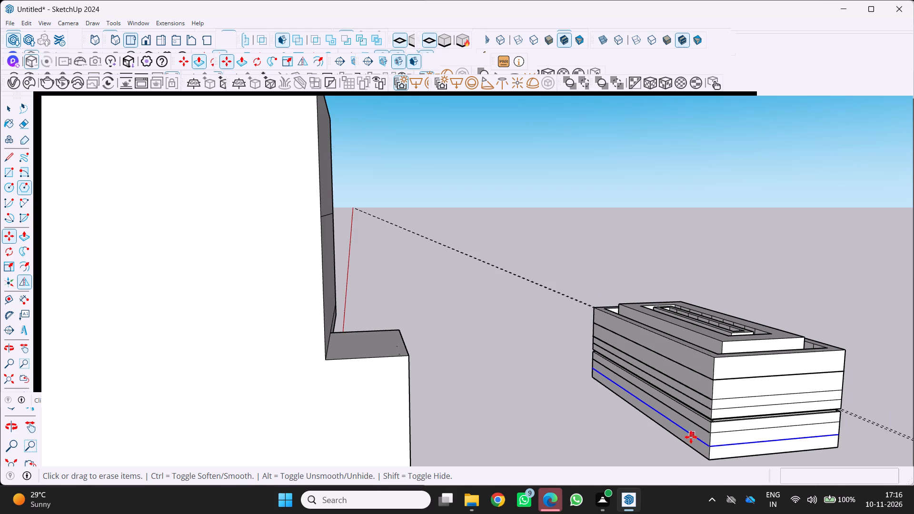
scroll(695, 437, "down", 1)
middle_click_drag(701, 443, 656, 430)
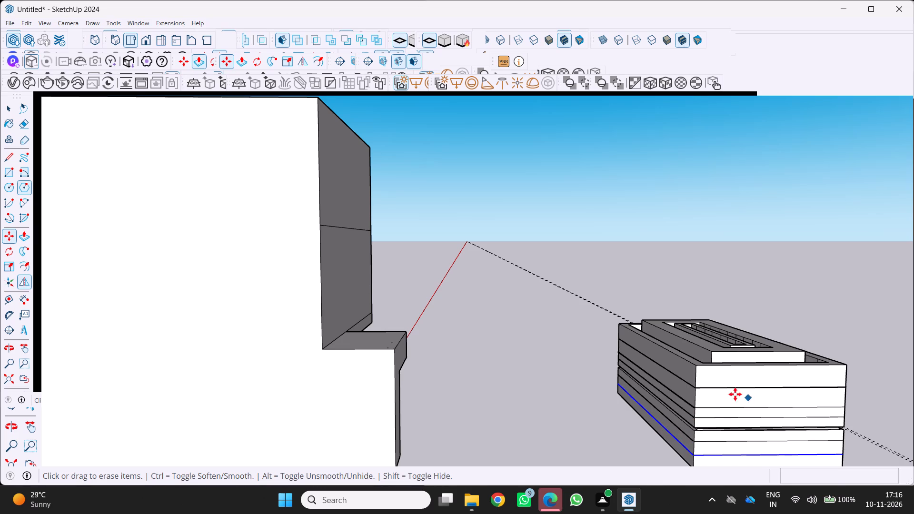
middle_click_drag(701, 397, 661, 384)
scroll(662, 356, "down", 4)
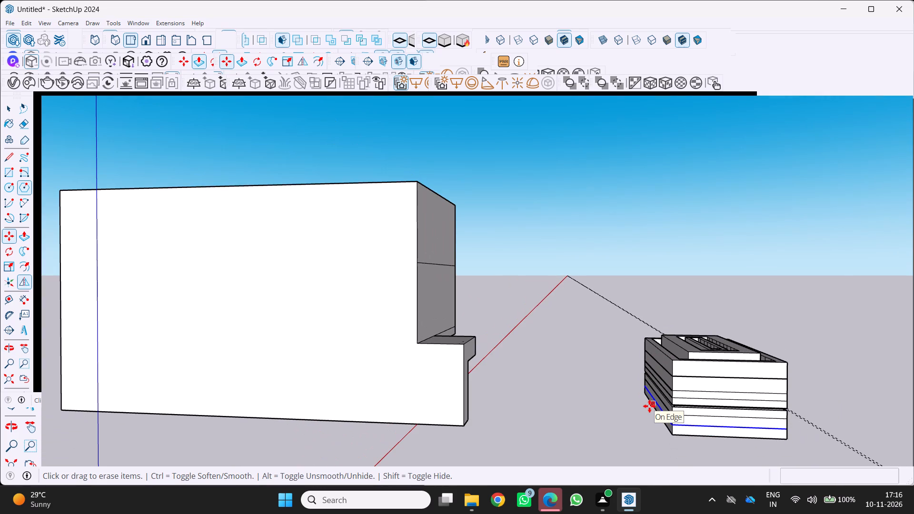
key("e")
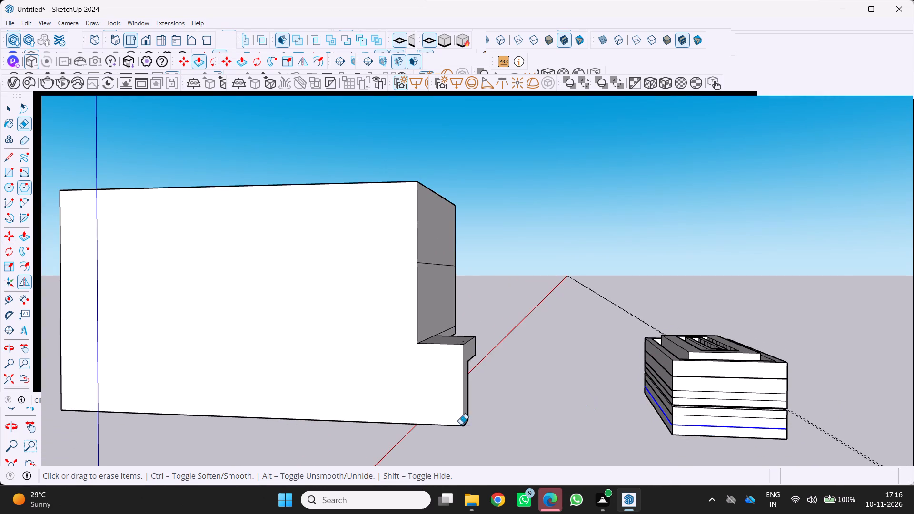
middle_click_drag(470, 412, 421, 425)
scroll(423, 422, "down", 1)
scroll(702, 471, "up", 5)
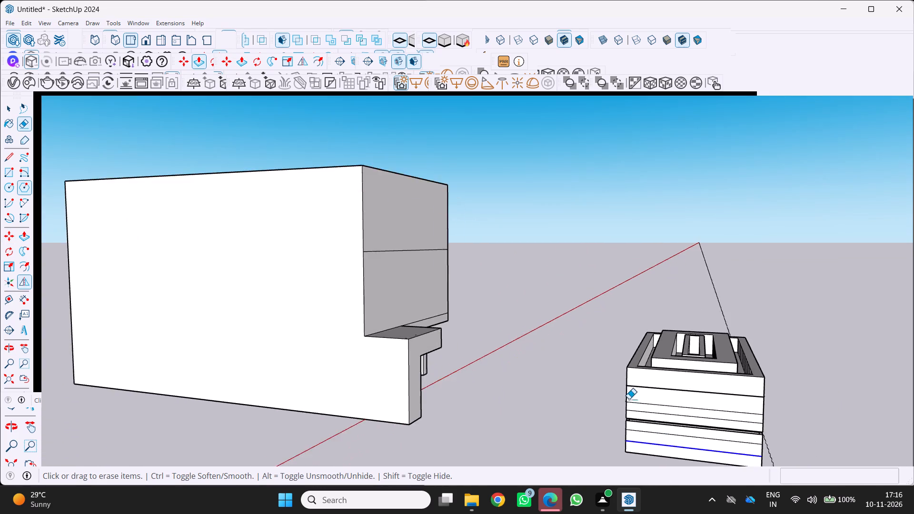
scroll(629, 399, "up", 2)
middle_click_drag(632, 399, 687, 305)
scroll(642, 342, "up", 4)
middle_click_drag(646, 353, 736, 384)
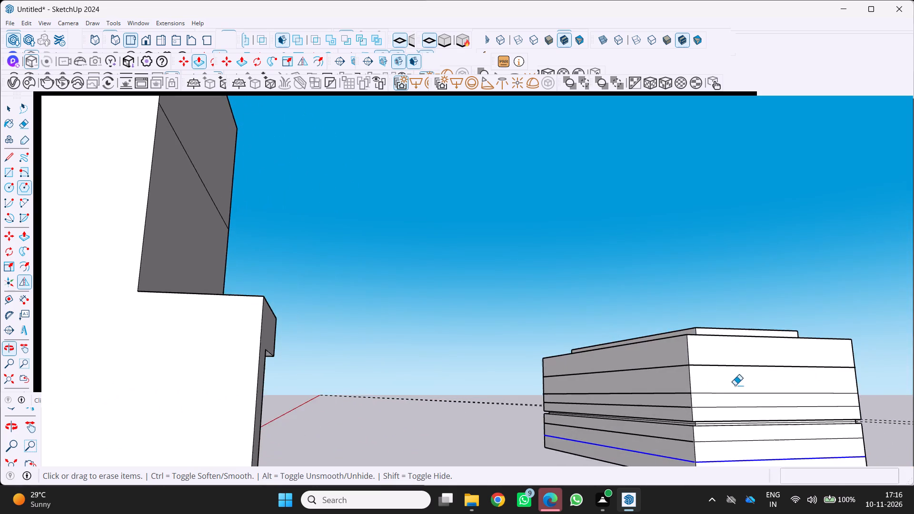
scroll(700, 397, "up", 12)
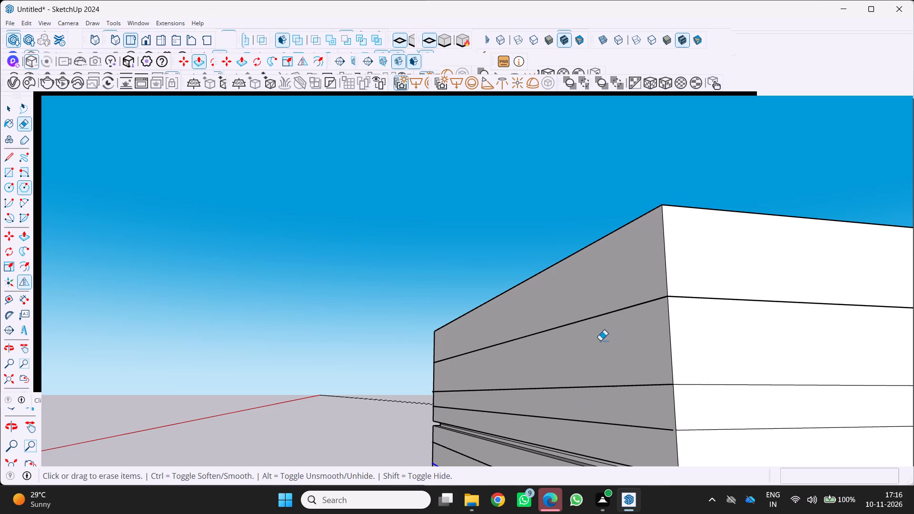
scroll(598, 333, "down", 4)
middle_click_drag(612, 370, 656, 463)
scroll(725, 409, "down", 5)
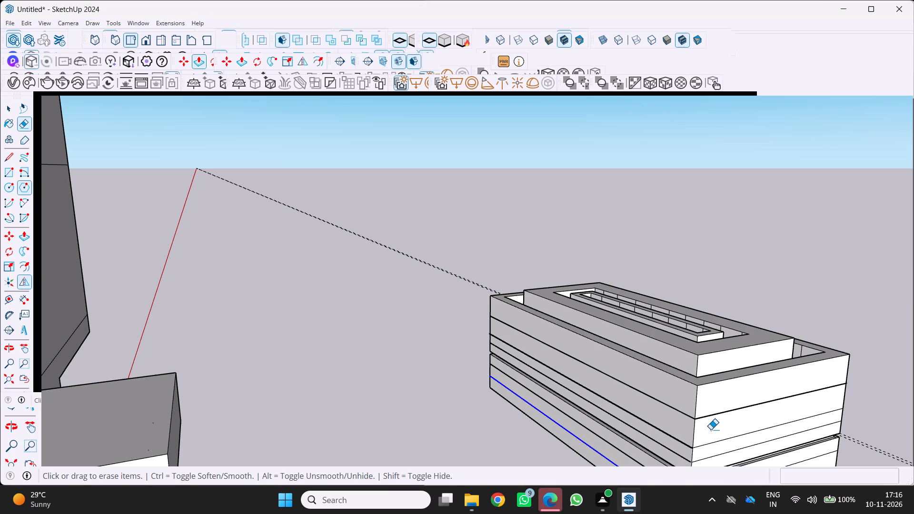
scroll(582, 407, "down", 3)
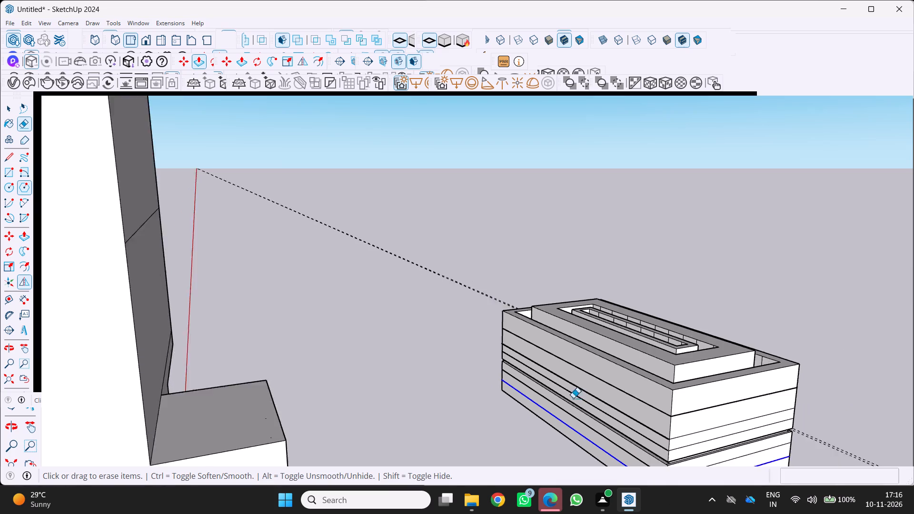
scroll(573, 398, "down", 2)
middle_click_drag(579, 412, 666, 298)
scroll(618, 374, "up", 1)
scroll(687, 396, "up", 2)
middle_click_drag(689, 426, 559, 372)
scroll(555, 356, "down", 2)
middle_click_drag(555, 356, 594, 429)
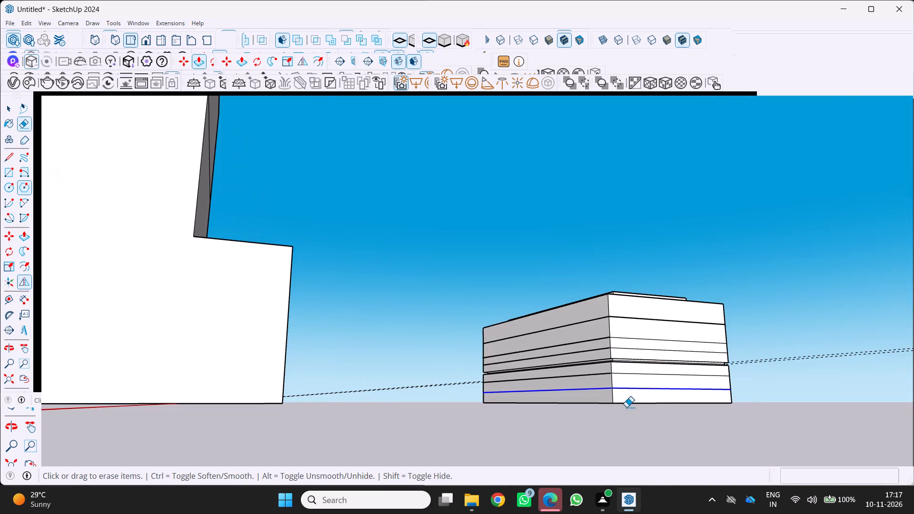
scroll(621, 402, "up", 2)
middle_click_drag(619, 398, 622, 441)
scroll(604, 435, "up", 8)
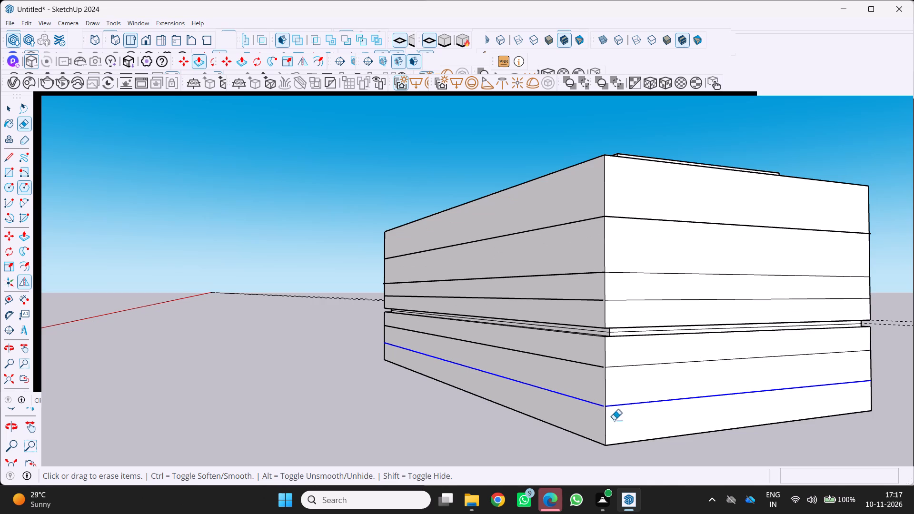
Copy the lowest horizontal lines on the long and end faces down to about midway between them and the base.
key("m")
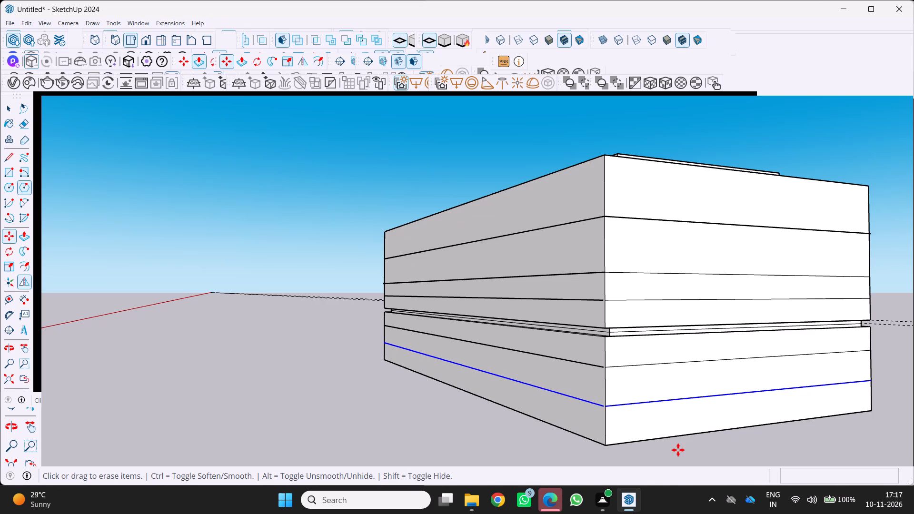
scroll(597, 420, "up", 1)
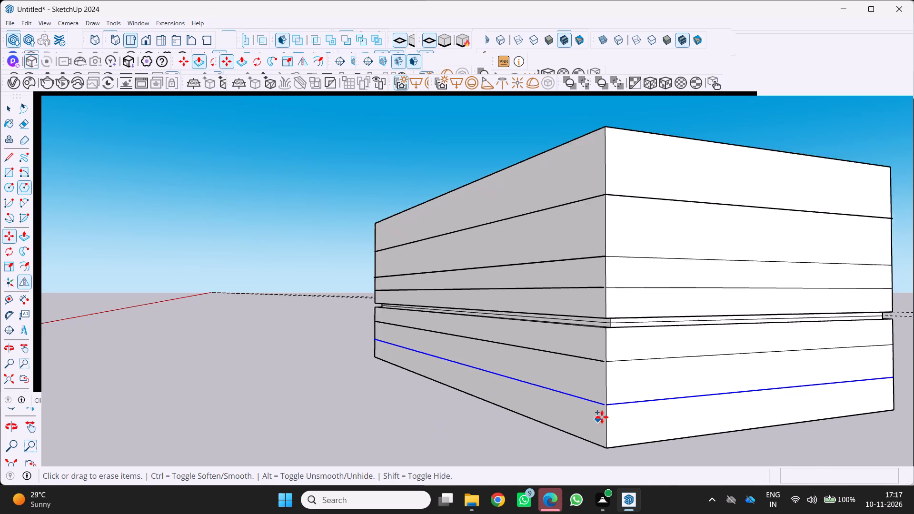
scroll(602, 417, "up", 5)
left_click(618, 398)
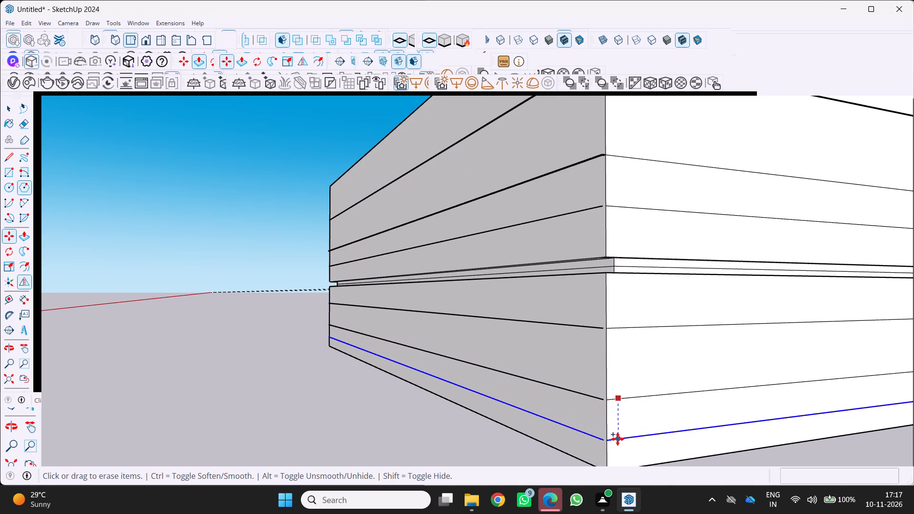
left_click(617, 439)
Copy the lowest horizontal lines on both faces up to midway between the first and second lines below the groove.
scroll(608, 438, "down", 6)
middle_click_drag(584, 445, 685, 442)
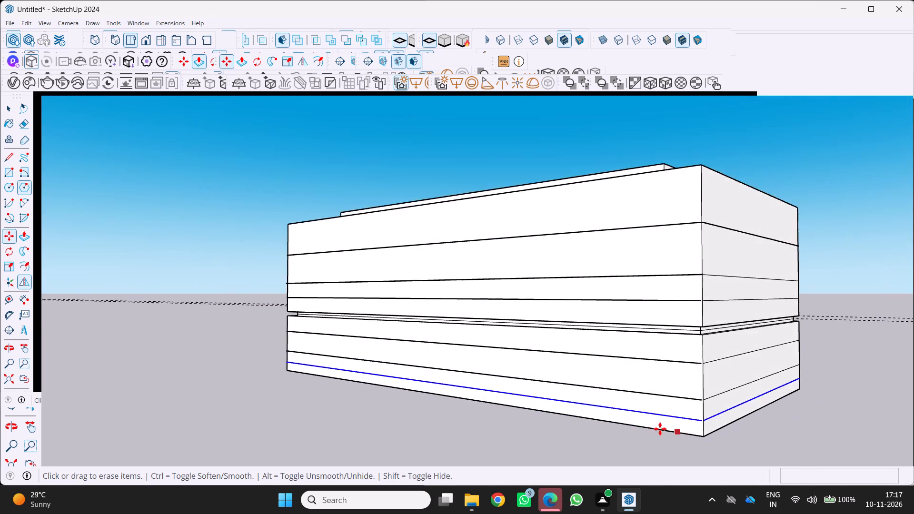
scroll(639, 427, "down", 5)
middle_click_drag(634, 426, 706, 421)
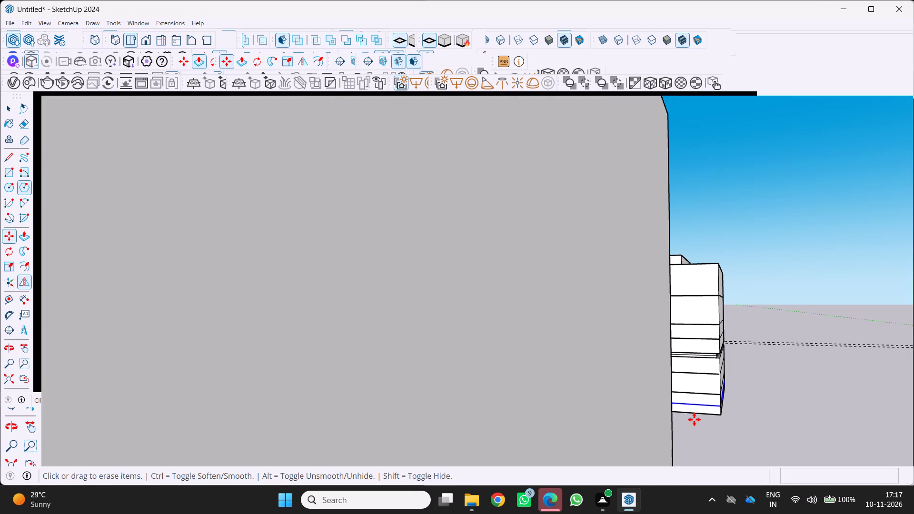
scroll(709, 394, "down", 2)
middle_click_drag(689, 402, 581, 393)
scroll(582, 393, "down", 1)
scroll(685, 400, "up", 2)
key("m")
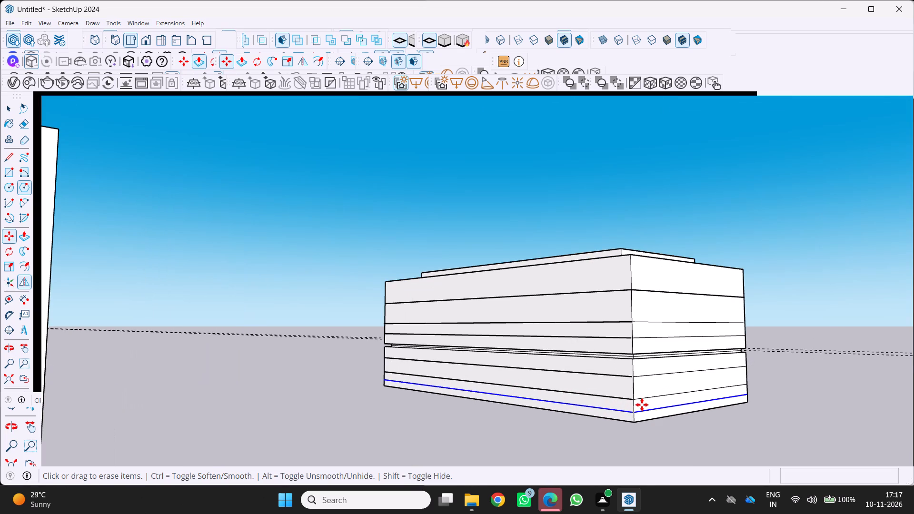
scroll(611, 406, "up", 4)
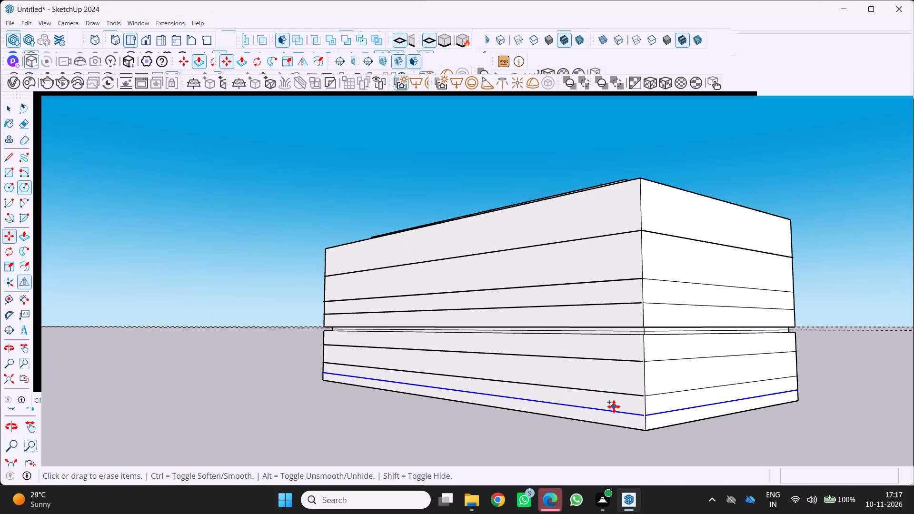
scroll(682, 410, "up", 3)
left_click(637, 419)
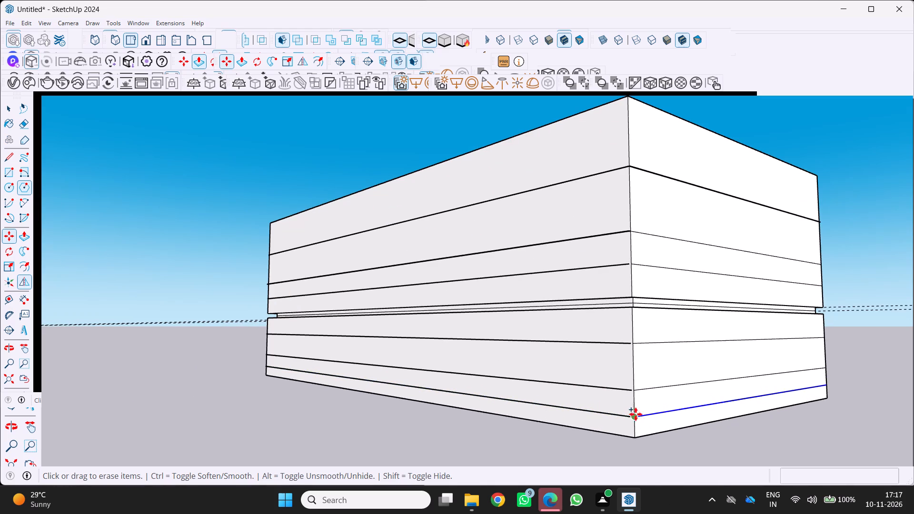
left_click(631, 369)
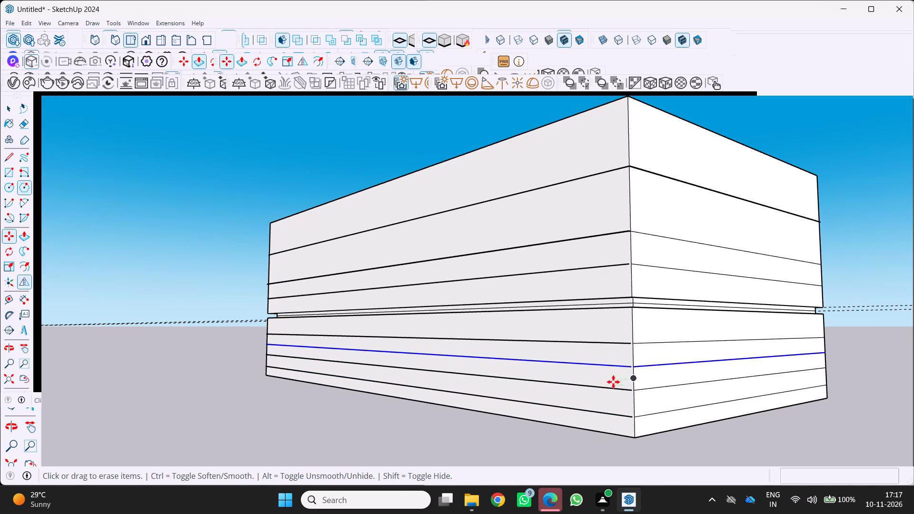
Move the copied lines up both faces to about midway between the groove and the first line below it.
middle_click_drag(613, 383, 641, 417)
scroll(666, 401, "up", 4)
left_click(664, 412)
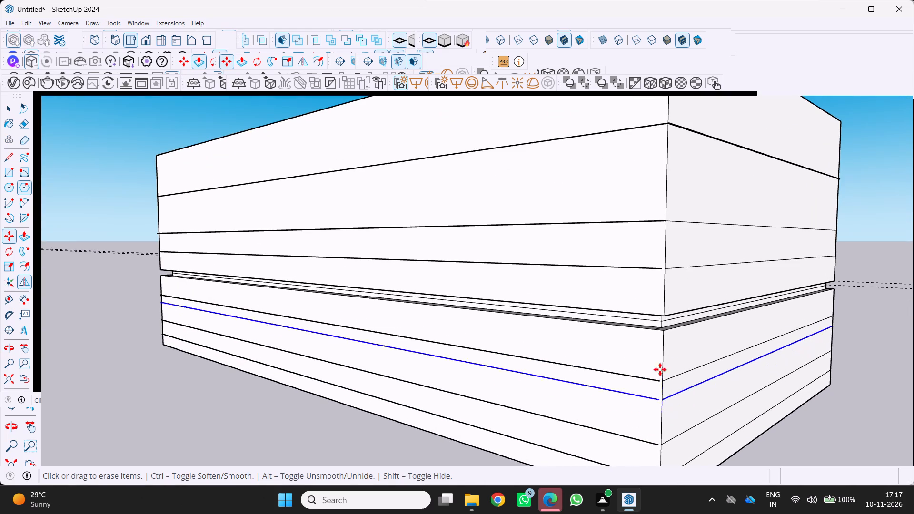
left_click(661, 356)
scroll(655, 371, "down", 5)
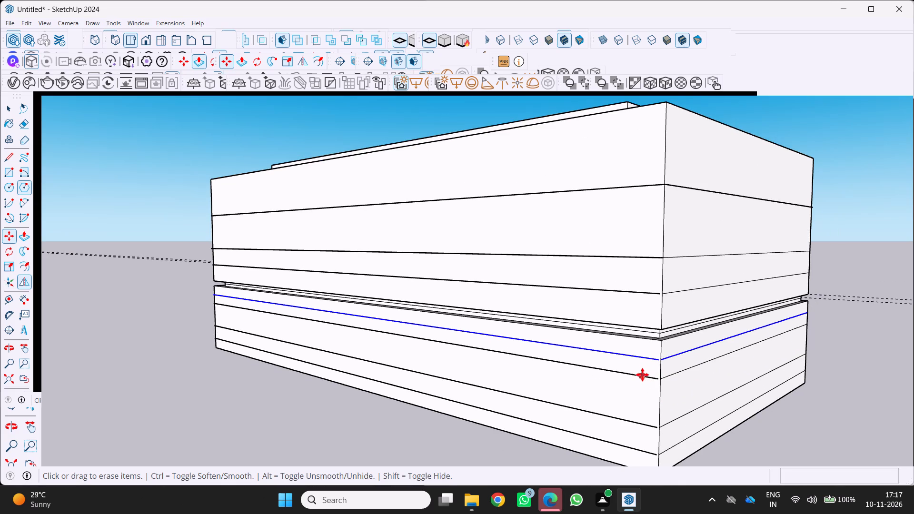
scroll(679, 364, "up", 2)
middle_click_drag(657, 397, 618, 411)
scroll(600, 385, "up", 2)
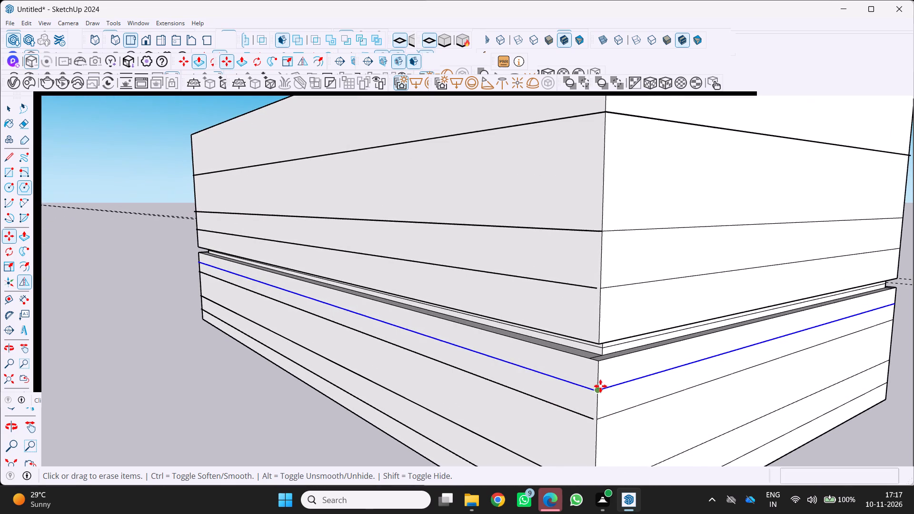
Copy the selected lines from just below the groove to about midway between the groove and the first line above it.
left_click(601, 392)
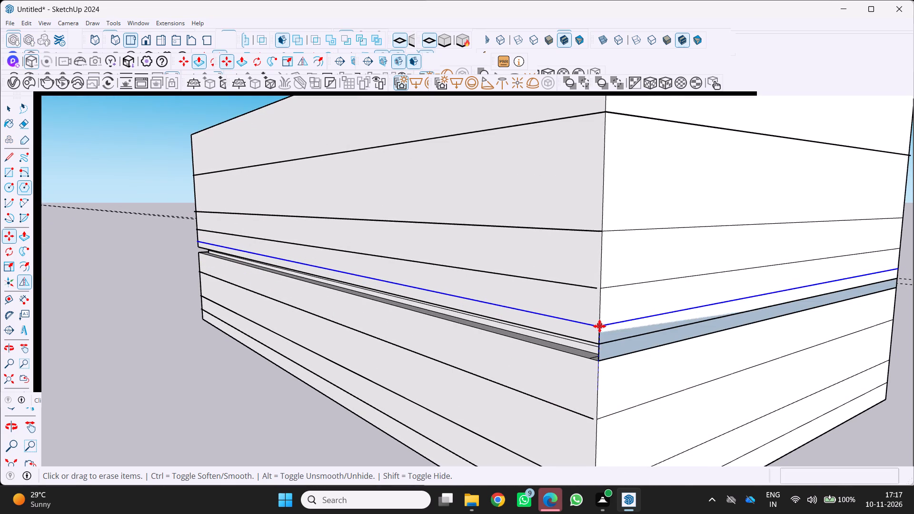
key("Escape")
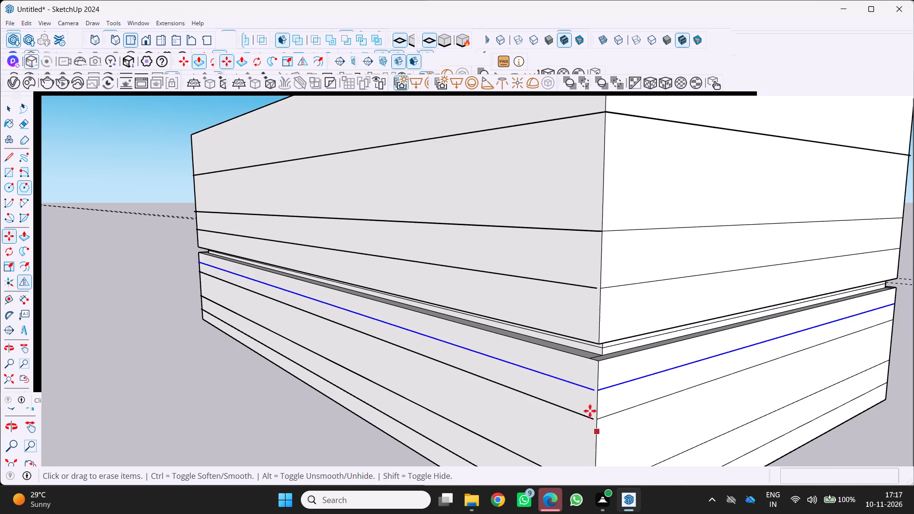
key("m")
scroll(577, 407, "up", 2)
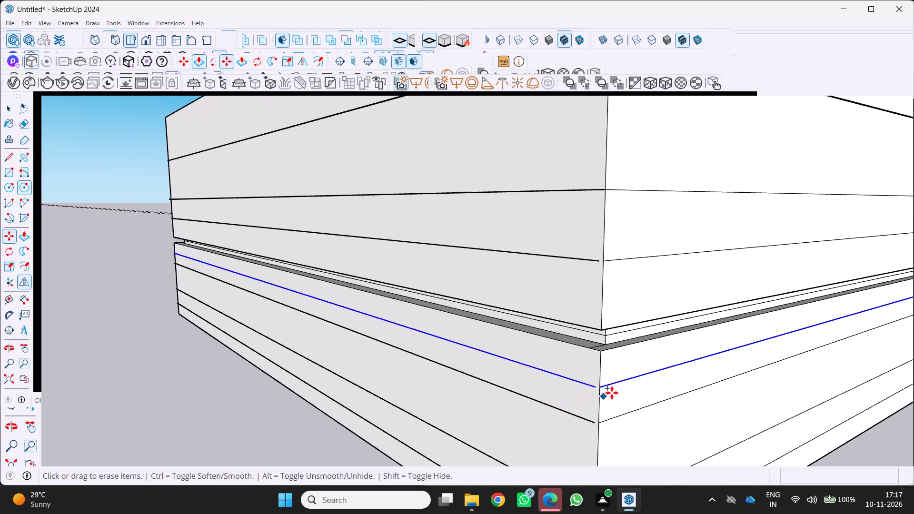
scroll(612, 393, "up", 2)
left_click(601, 387)
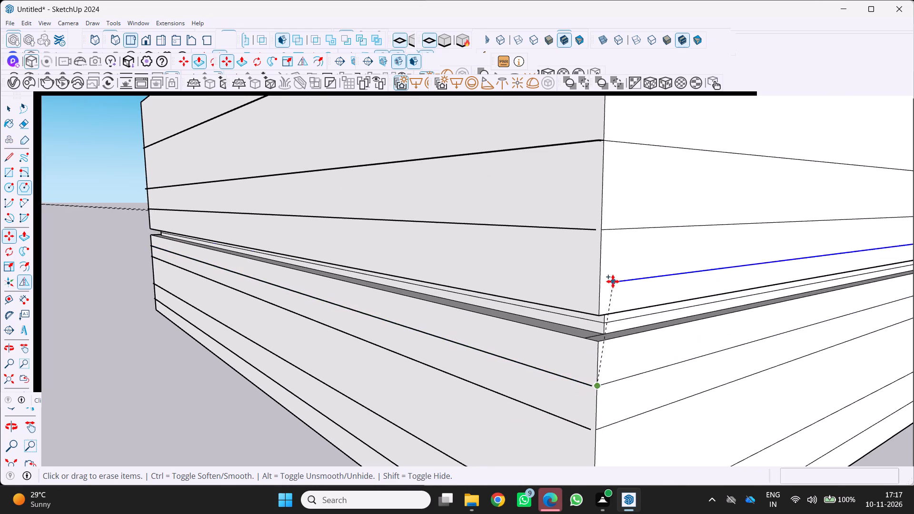
scroll(606, 282, "down", 4)
left_click(604, 277)
scroll(569, 299, "down", 5)
middle_click(565, 304)
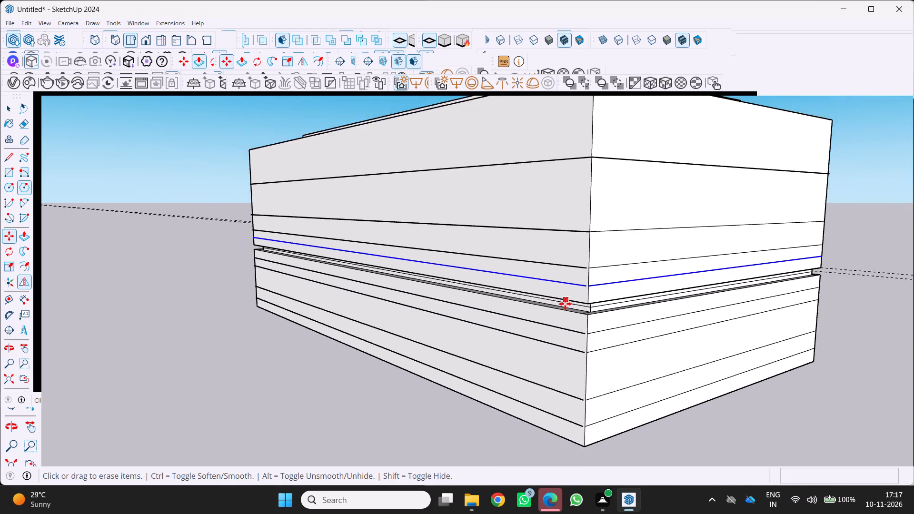
Copy the selected lines up both faces to about midway between the next two horizontal lines above the groove.
middle_click_drag(565, 304, 628, 332)
scroll(483, 323, "down", 2)
middle_click_drag(490, 337, 614, 365)
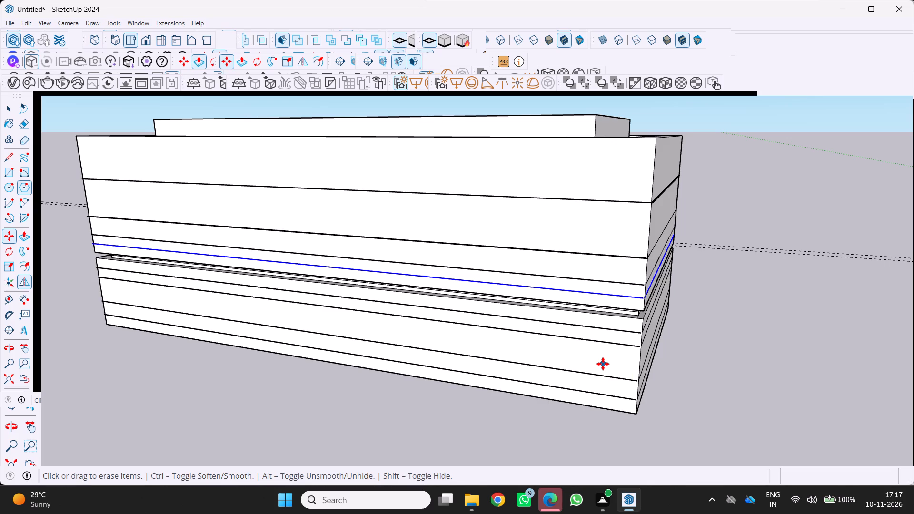
key("m")
middle_click_drag(619, 371, 483, 391)
scroll(397, 344, "up", 6)
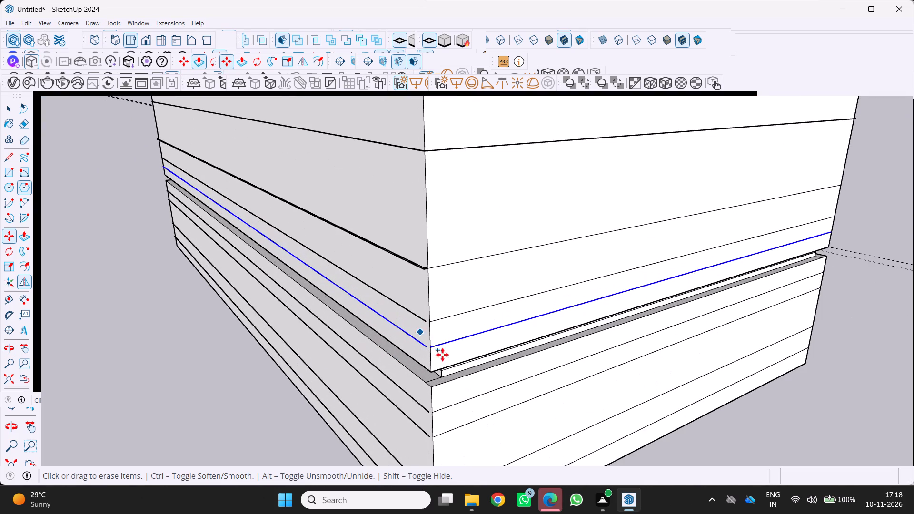
left_click(439, 348)
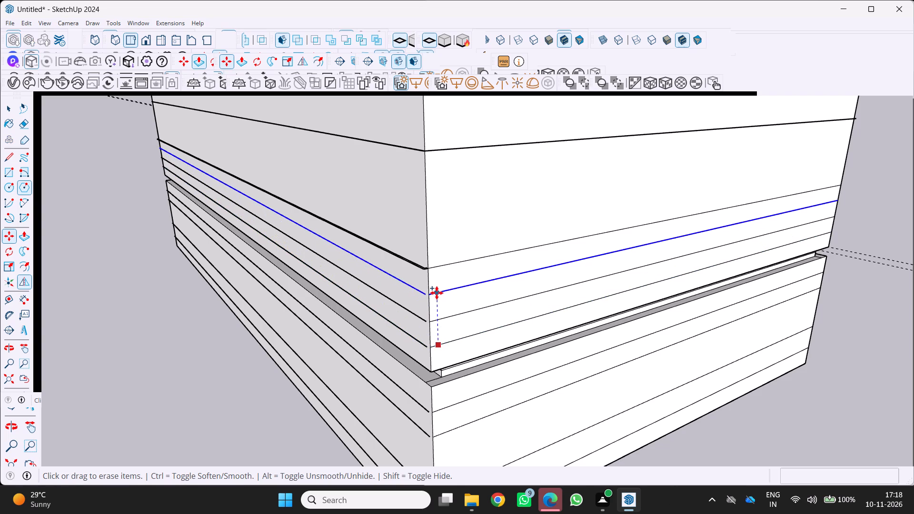
left_click(440, 291)
Copy the selected lines up into the wide band below the uppermost horizontal line, and raise the copy to just under that line.
middle_click_drag(439, 314, 543, 342)
scroll(542, 342, "down", 4)
scroll(525, 333, "up", 1)
middle_click_drag(523, 330, 514, 295)
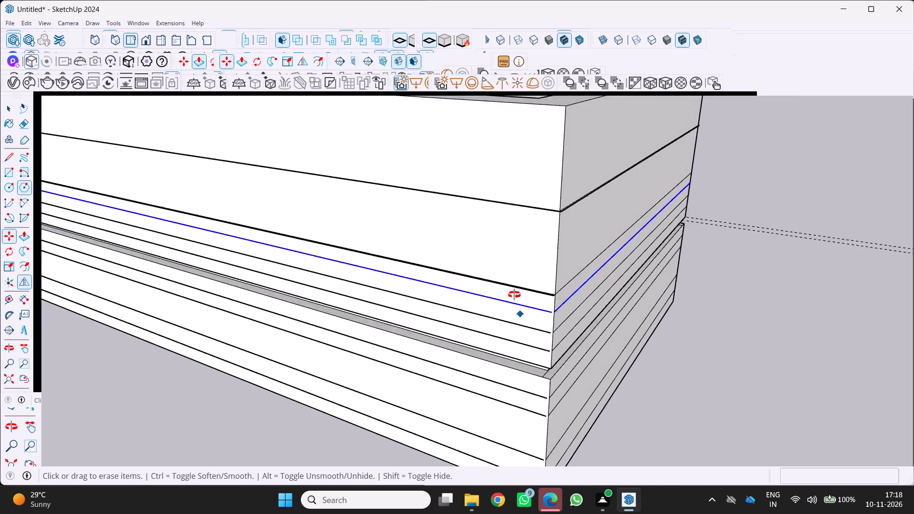
middle_click_drag(514, 295, 570, 368)
scroll(570, 368, "down", 7)
middle_click_drag(558, 367, 494, 259)
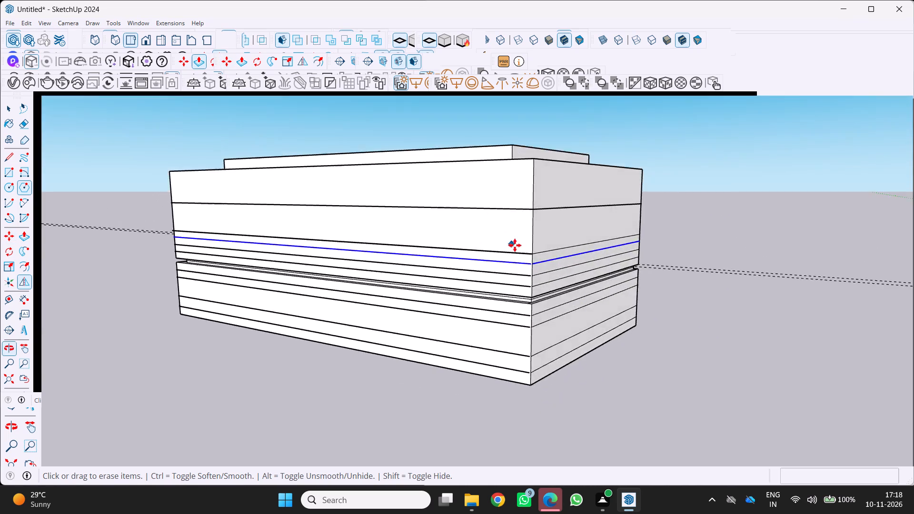
scroll(516, 246, "up", 8)
key("m")
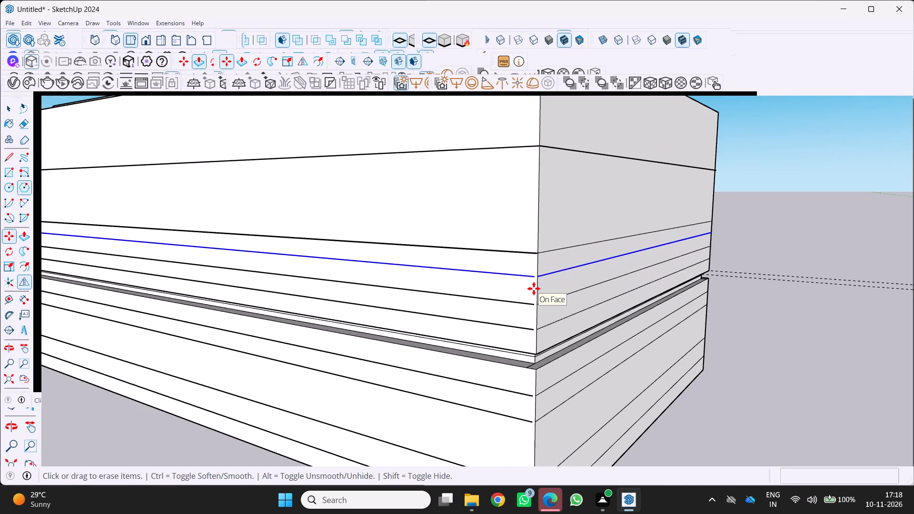
scroll(533, 281, "up", 2)
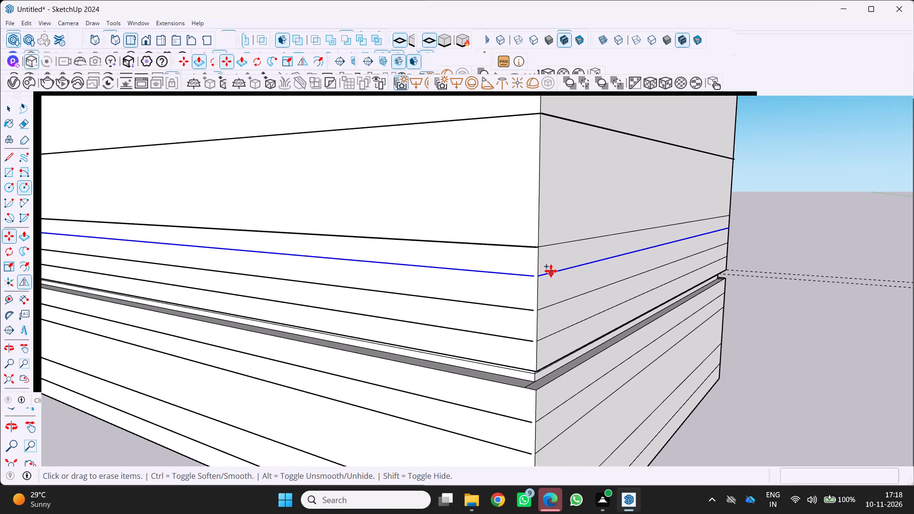
left_click(544, 277)
left_click(537, 204)
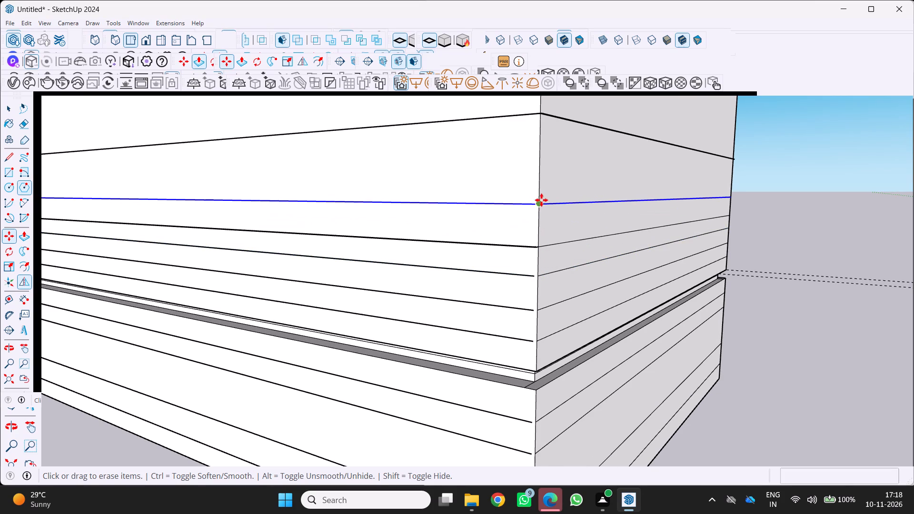
left_click(543, 202)
left_click(546, 137)
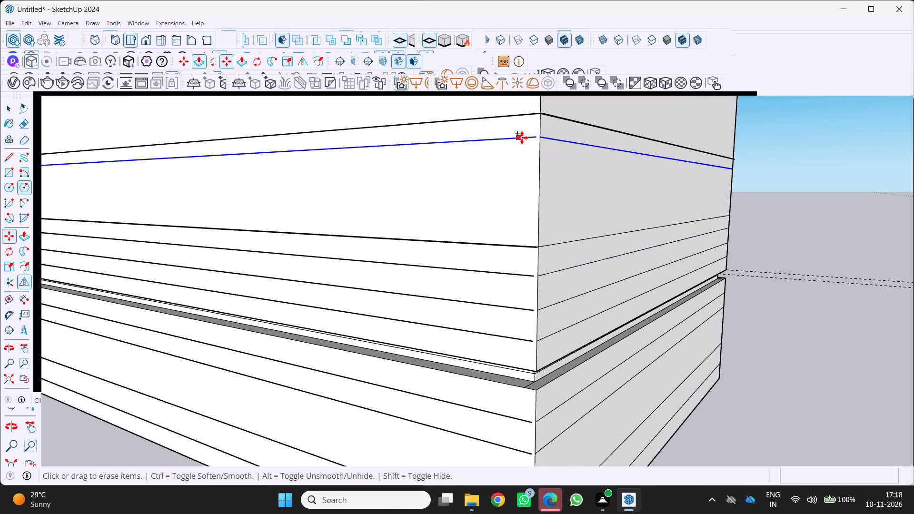
Copy the selected lines down twice in succession, spacing both copies across the remaining wide band on the long and end faces.
left_click(532, 138)
left_click(539, 178)
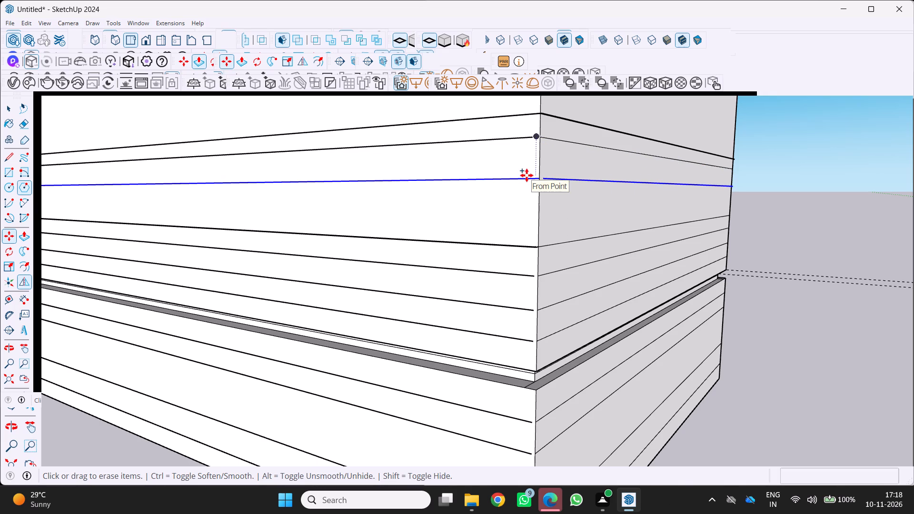
left_click(531, 181)
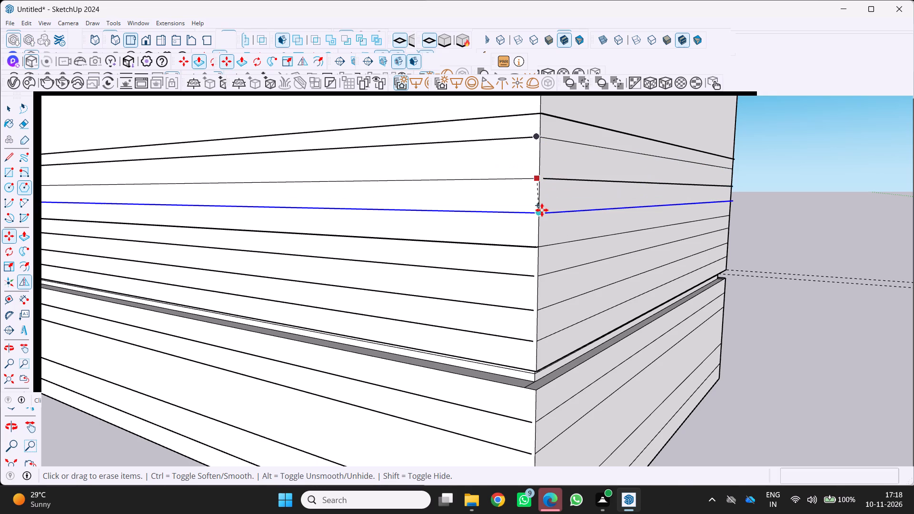
left_click(542, 213)
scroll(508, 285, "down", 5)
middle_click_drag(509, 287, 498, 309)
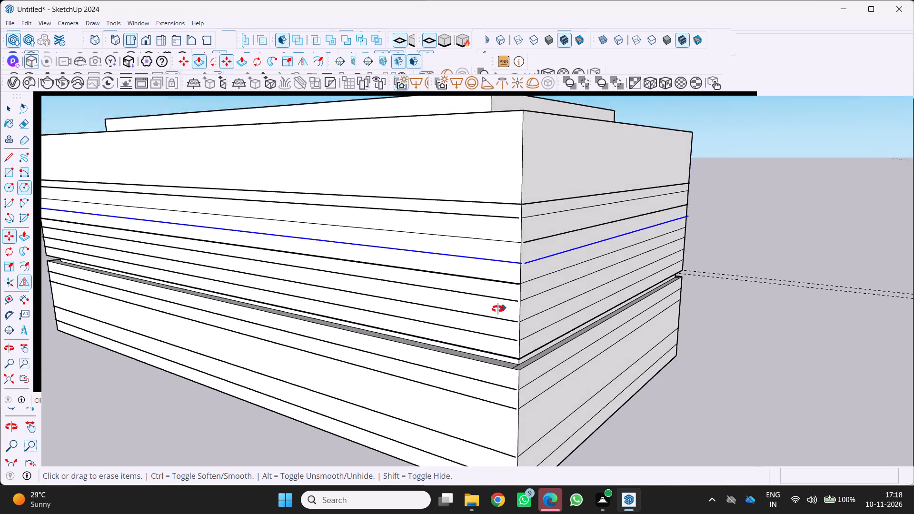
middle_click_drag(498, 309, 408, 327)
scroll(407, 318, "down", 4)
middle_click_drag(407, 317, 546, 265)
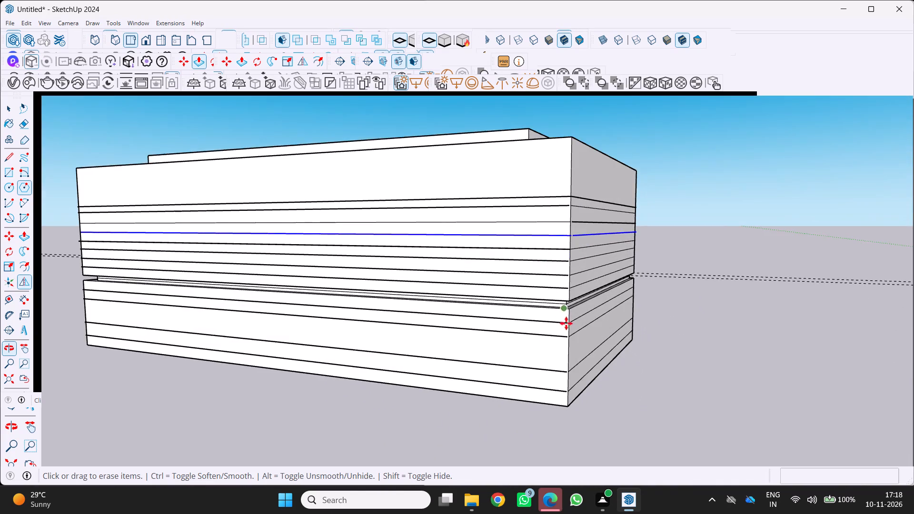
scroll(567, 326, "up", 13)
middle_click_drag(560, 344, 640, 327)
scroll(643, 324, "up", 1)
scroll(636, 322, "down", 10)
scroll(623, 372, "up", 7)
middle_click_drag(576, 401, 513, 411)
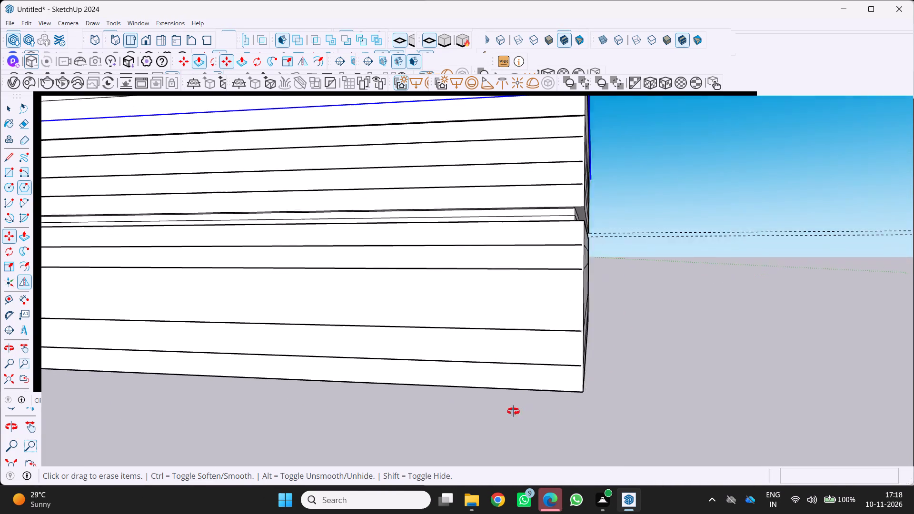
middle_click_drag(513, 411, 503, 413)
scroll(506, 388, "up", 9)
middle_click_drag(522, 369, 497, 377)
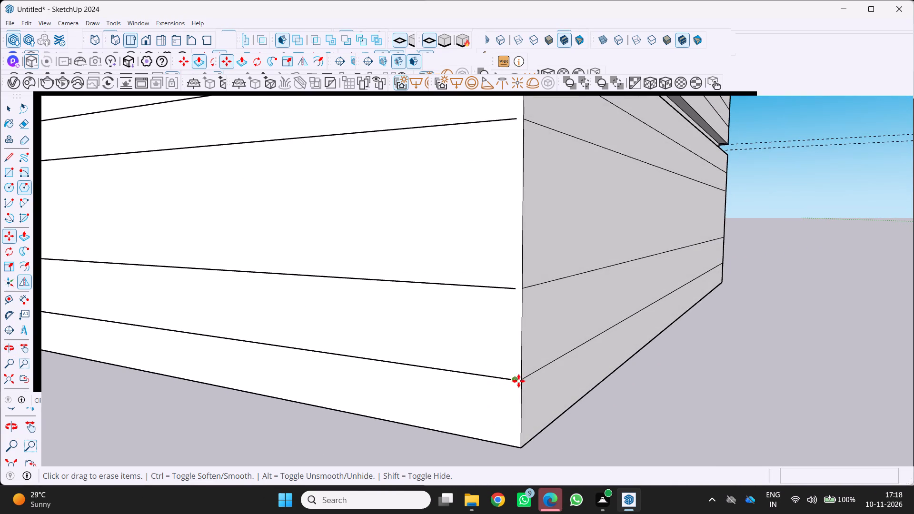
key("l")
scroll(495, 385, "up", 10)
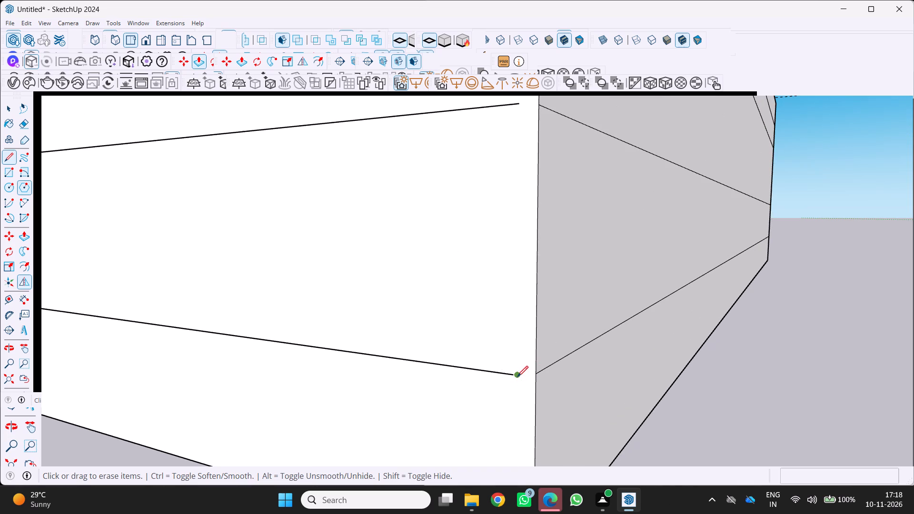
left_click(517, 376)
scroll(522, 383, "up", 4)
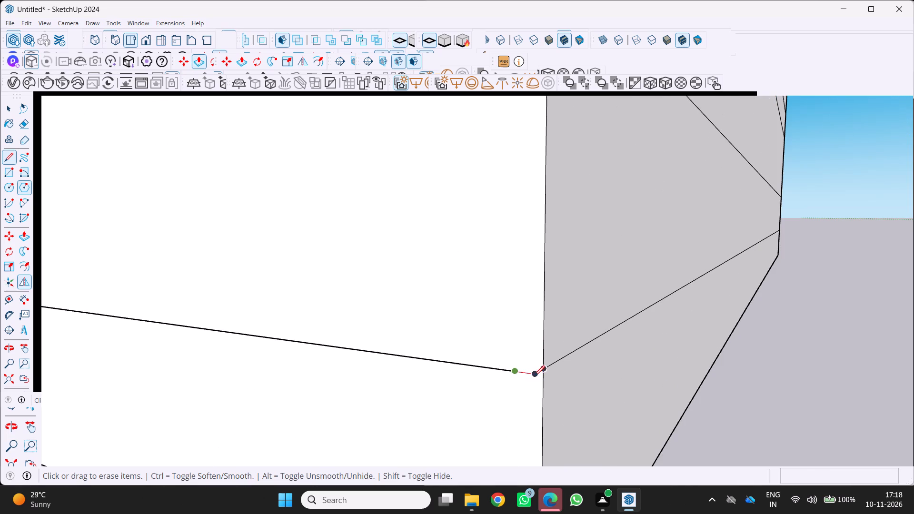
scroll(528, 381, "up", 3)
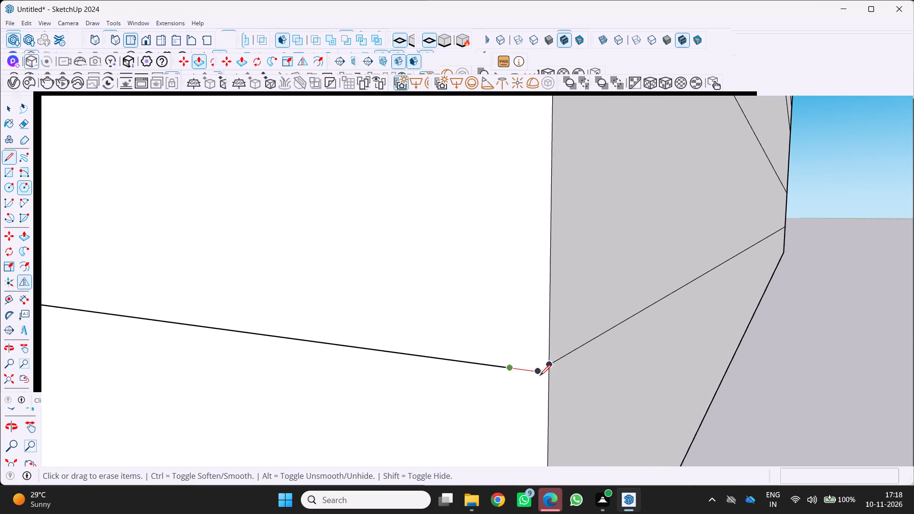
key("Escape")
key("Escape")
Close the gap between the lowest horizontal line on the long face and the corner edge with short line segments.
key("l")
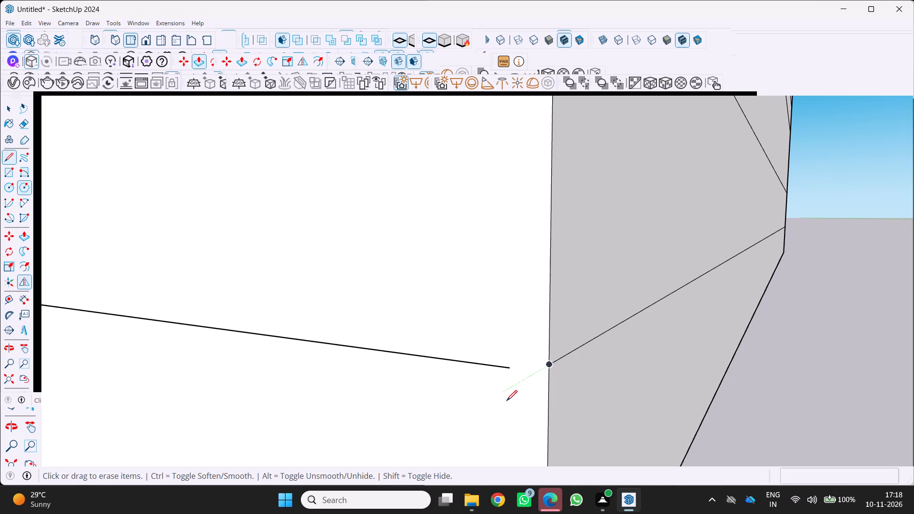
scroll(536, 388, "up", 2)
scroll(536, 387, "down", 9)
middle_click_drag(524, 392, 662, 390)
scroll(565, 391, "up", 1)
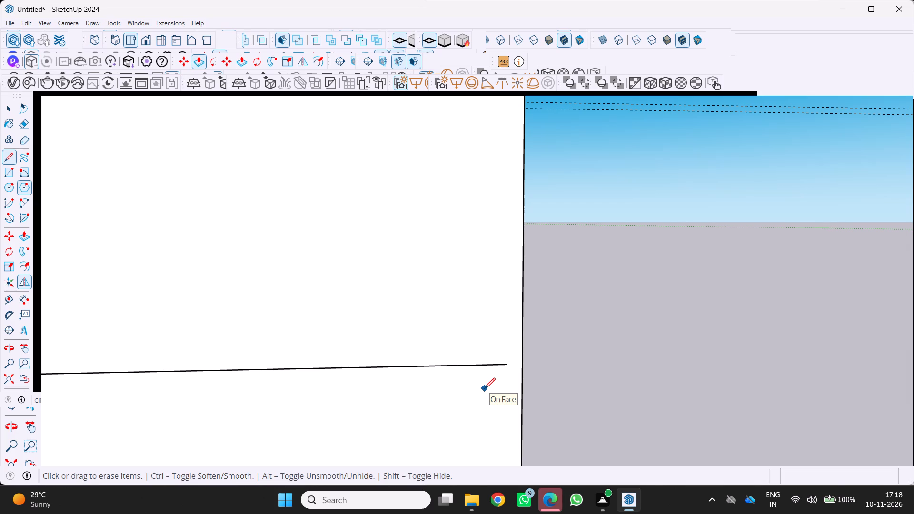
scroll(374, 411, "down", 1)
middle_click_drag(366, 412, 297, 423)
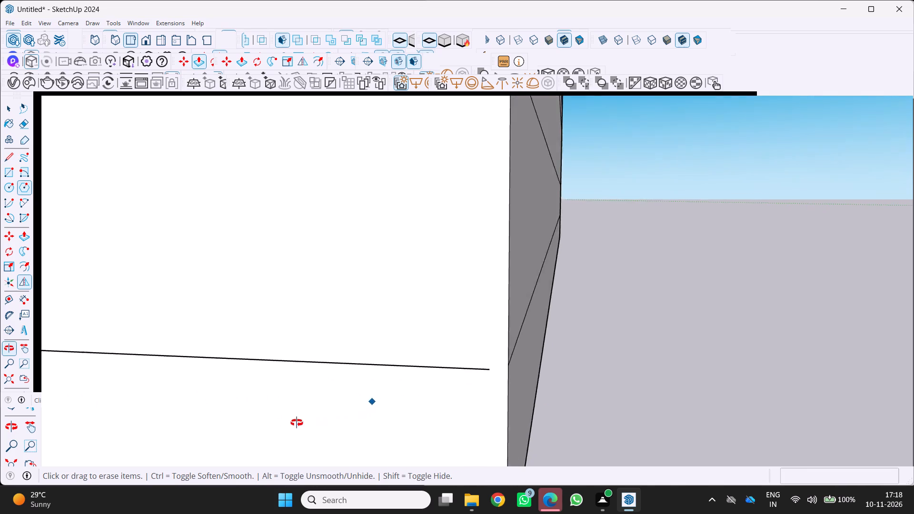
middle_click_drag(297, 423, 281, 422)
scroll(484, 425, "up", 1)
middle_click_drag(483, 425, 319, 412)
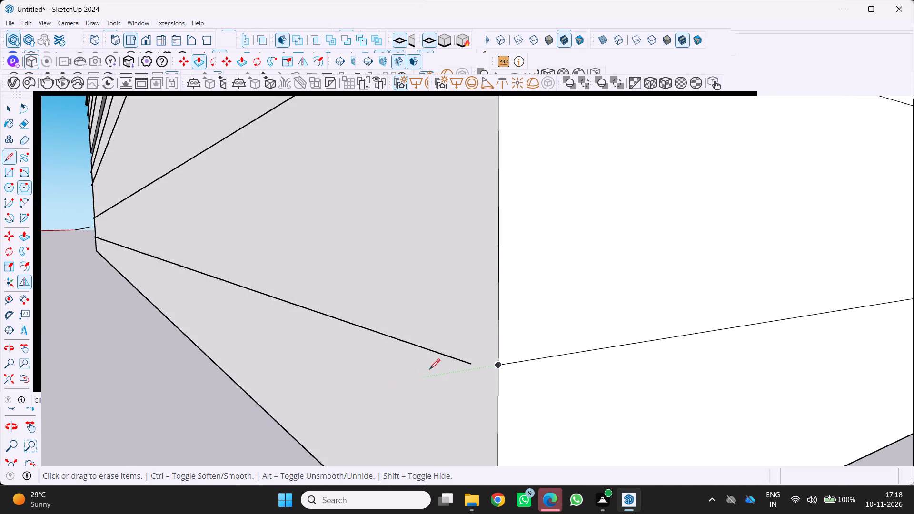
scroll(446, 365, "up", 4)
left_click(514, 367)
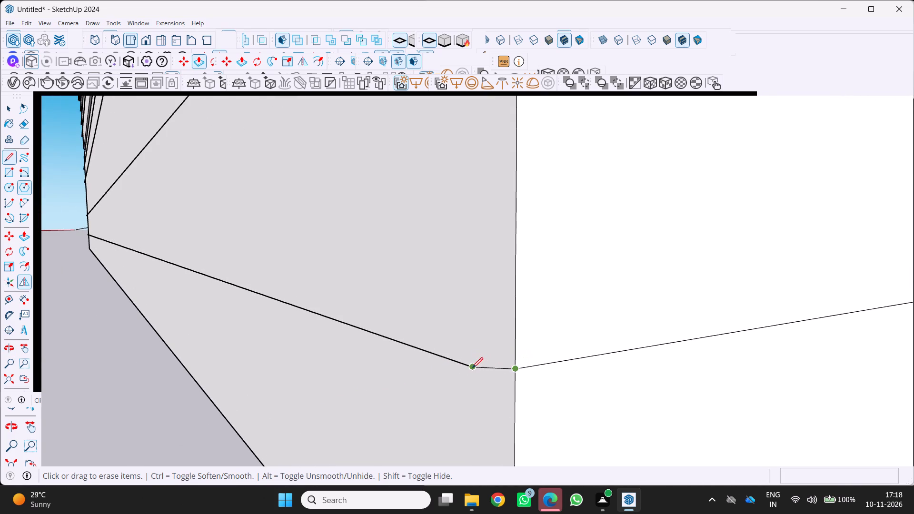
scroll(483, 366, "up", 3)
middle_click_drag(479, 367, 603, 338)
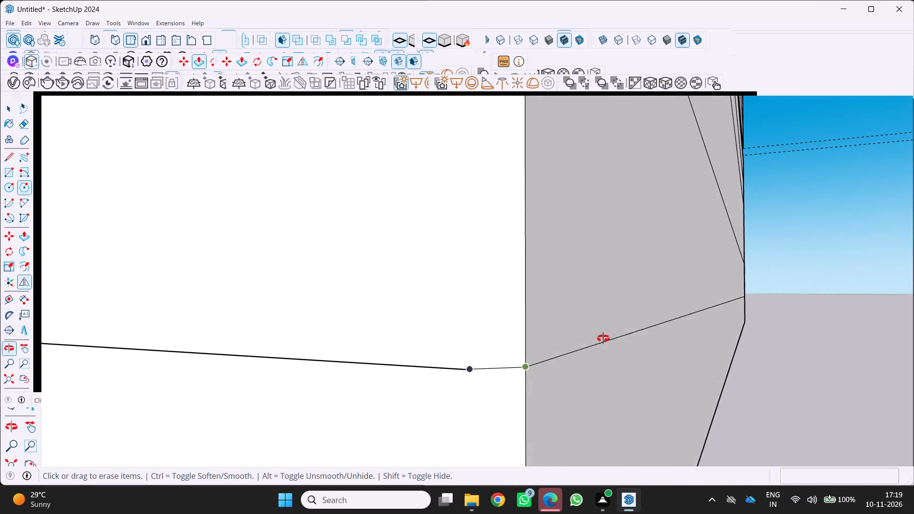
middle_click_drag(603, 338, 602, 338)
scroll(590, 339, "up", 1)
left_click(460, 372)
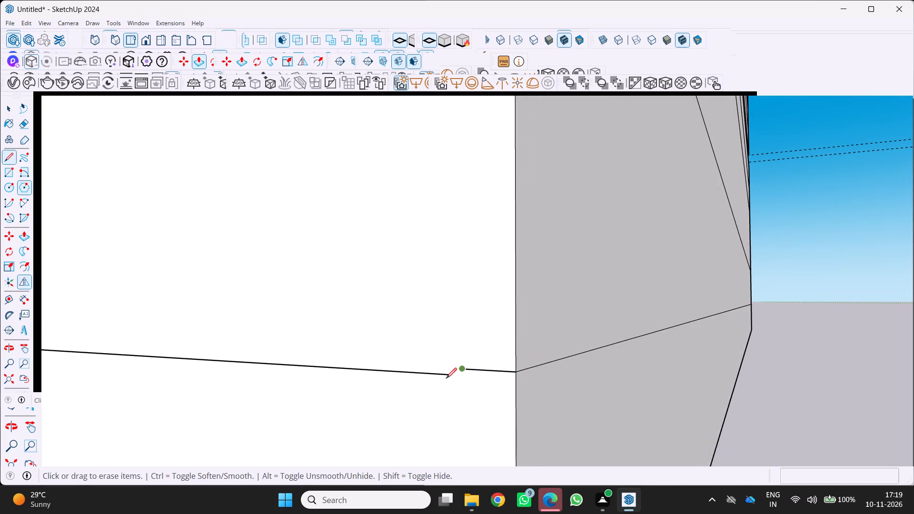
middle_click_drag(432, 396, 335, 441)
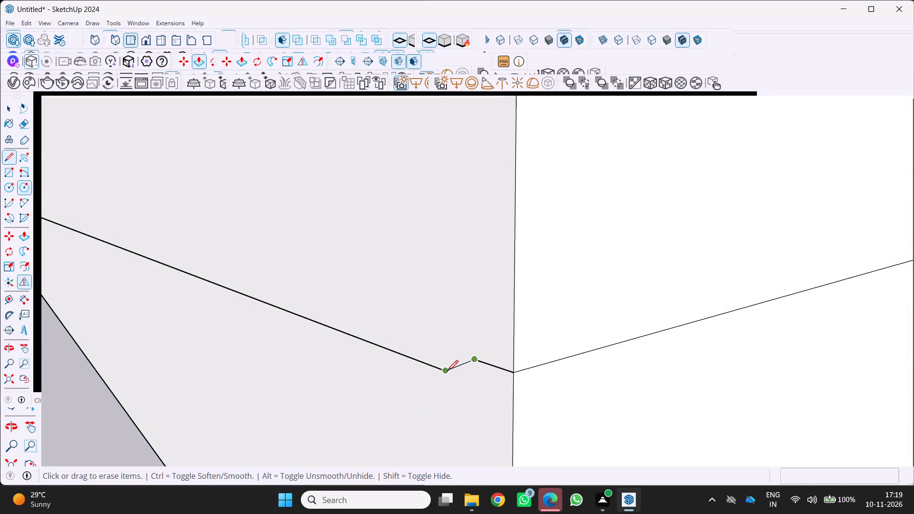
left_click(447, 372)
middle_click_drag(464, 381, 711, 348)
scroll(630, 362, "down", 4)
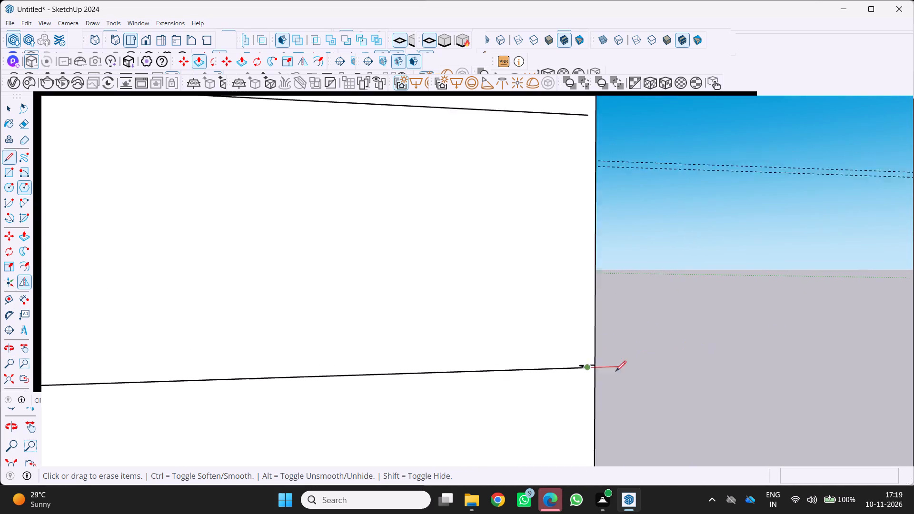
scroll(616, 371, "down", 9)
middle_click_drag(517, 379, 304, 456)
scroll(576, 384, "up", 2)
scroll(498, 390, "up", 2)
middle_click_drag(495, 395, 493, 395)
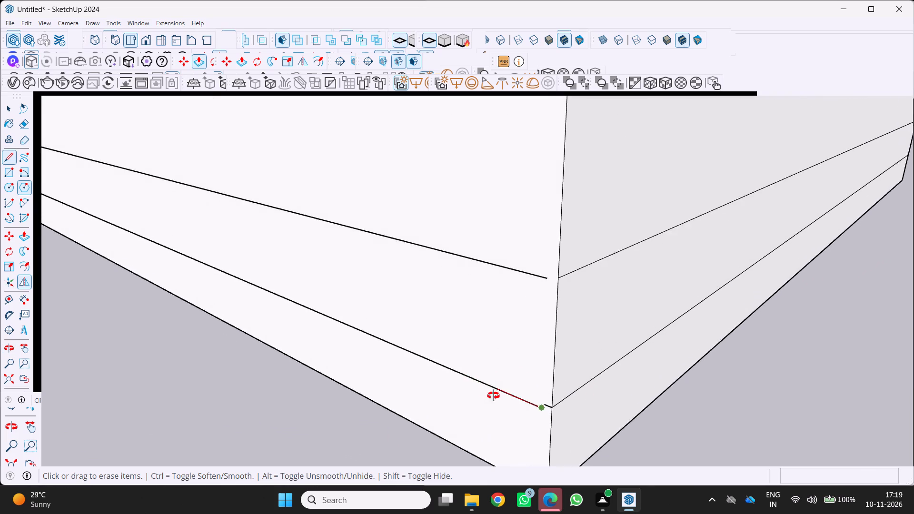
middle_click_drag(493, 395, 379, 424)
scroll(456, 403, "up", 3)
middle_click_drag(457, 405, 407, 395)
scroll(426, 378, "down", 7)
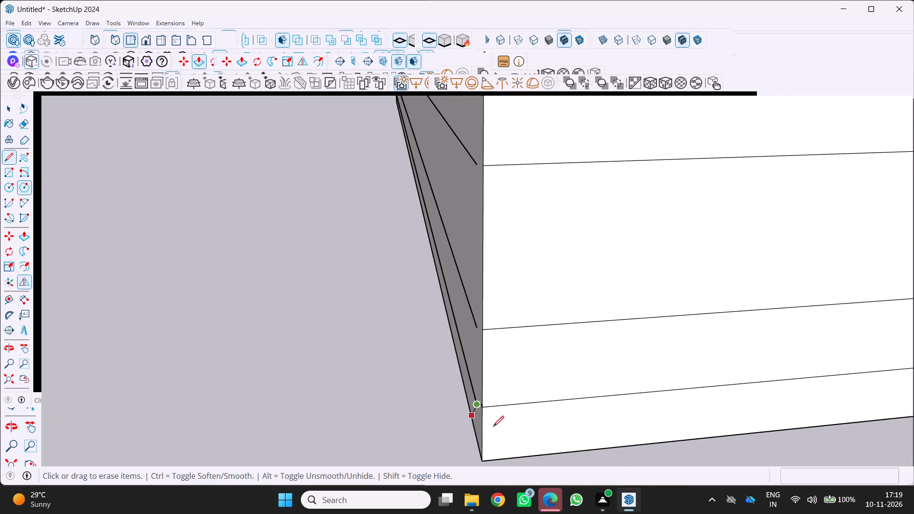
scroll(501, 428, "up", 4)
middle_click_drag(437, 385, 537, 385)
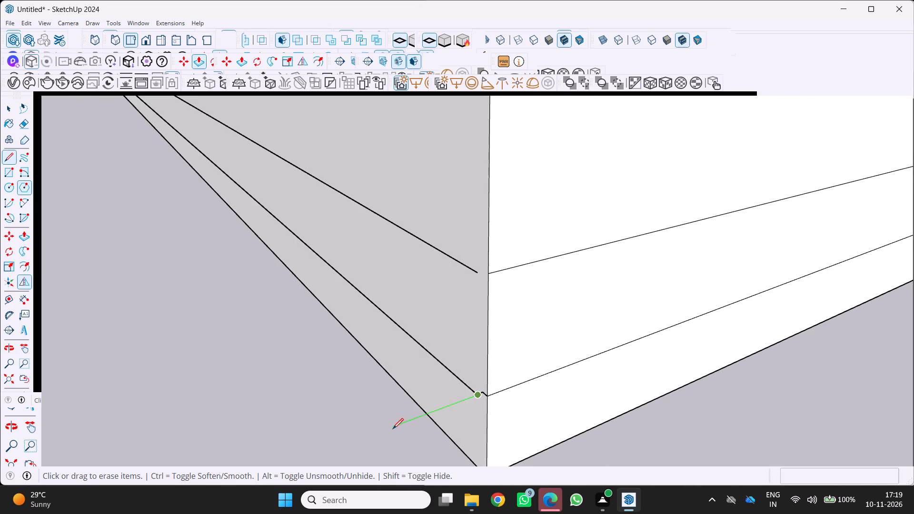
key("space")
Join the second-lowest horizontal line on the long face to the end-face line at the corner with two short line segments.
scroll(432, 437, "down", 4)
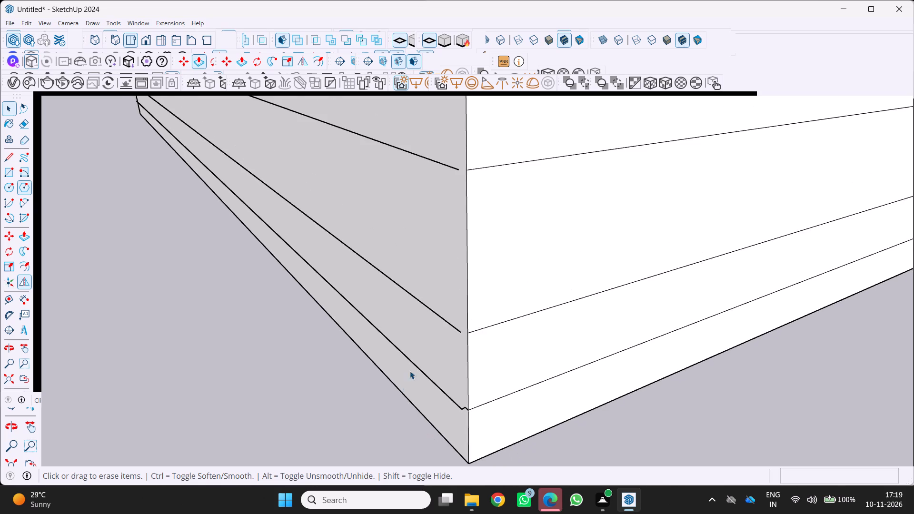
scroll(420, 365, "up", 7)
middle_click_drag(507, 362, 461, 403)
scroll(462, 307, "up", 7)
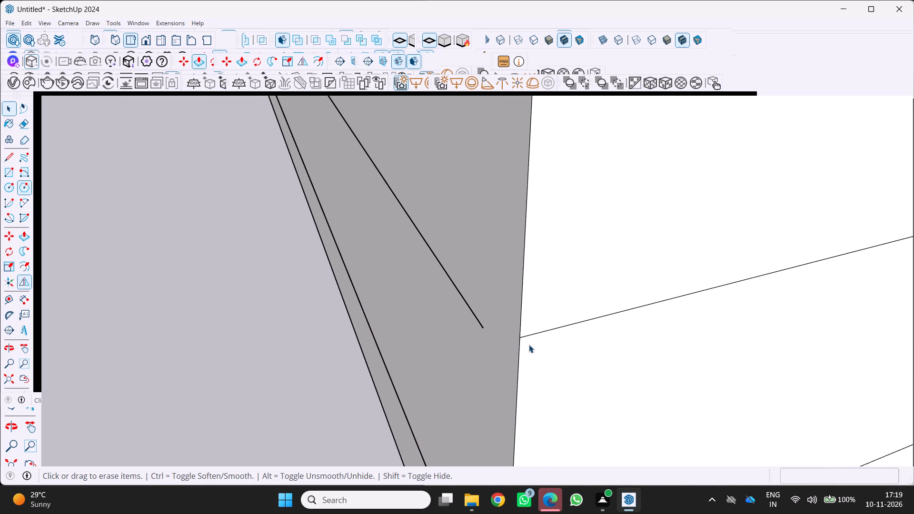
key("l")
scroll(506, 343, "up", 1)
middle_click_drag(506, 343, 585, 347)
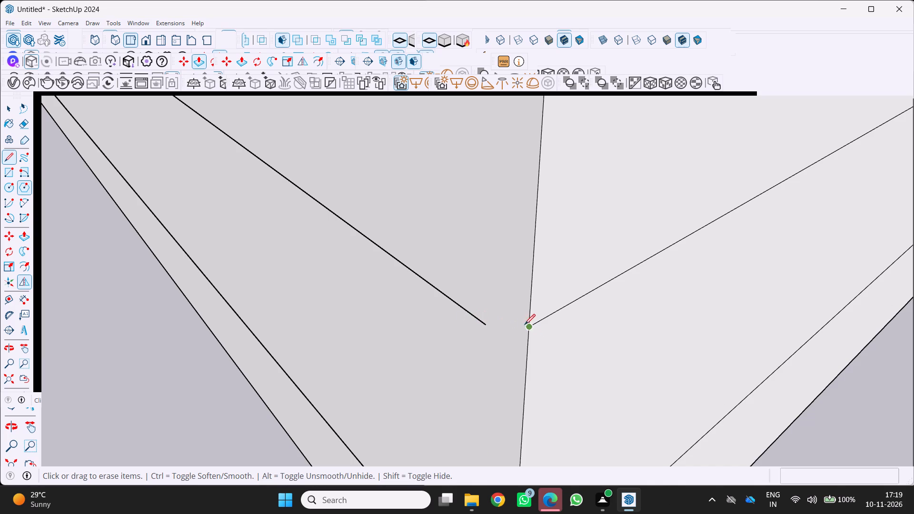
left_click(526, 327)
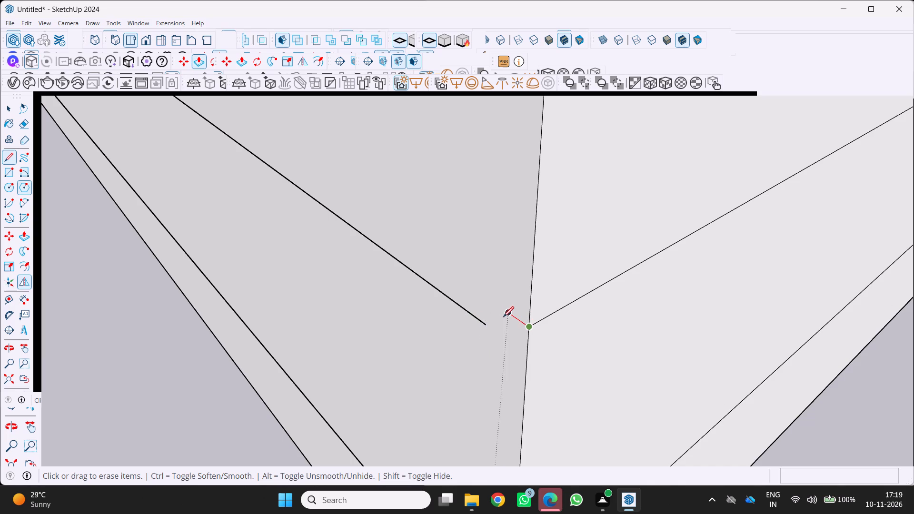
left_click(504, 316)
left_click(482, 326)
scroll(508, 337, "down", 4)
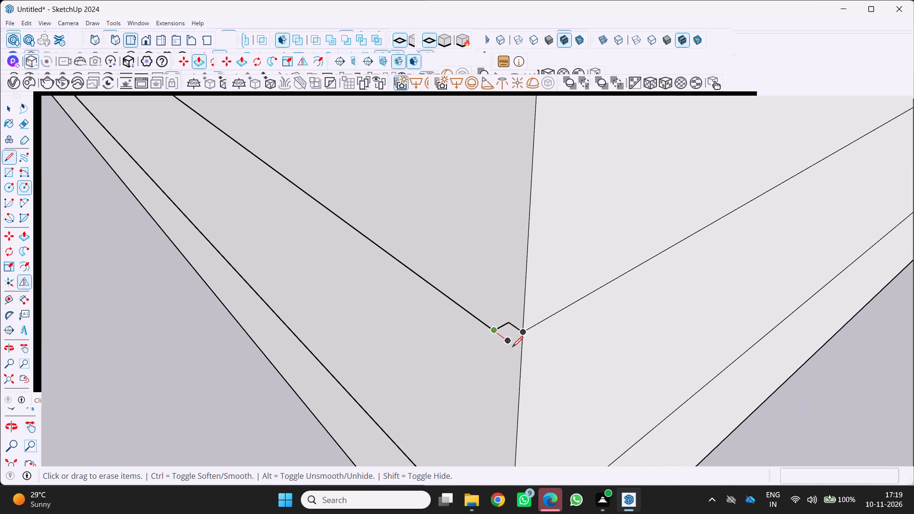
middle_click_drag(482, 363, 597, 338)
scroll(589, 342, "down", 6)
scroll(494, 375, "down", 6)
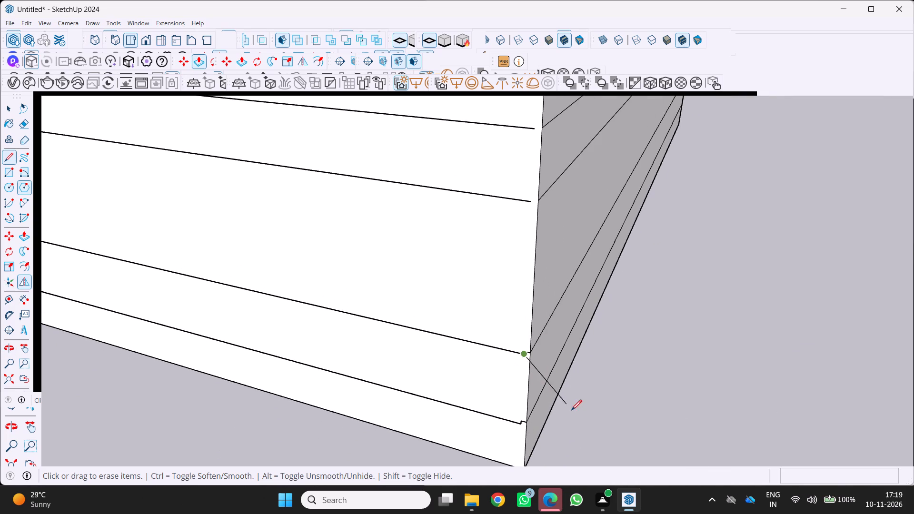
key("space")
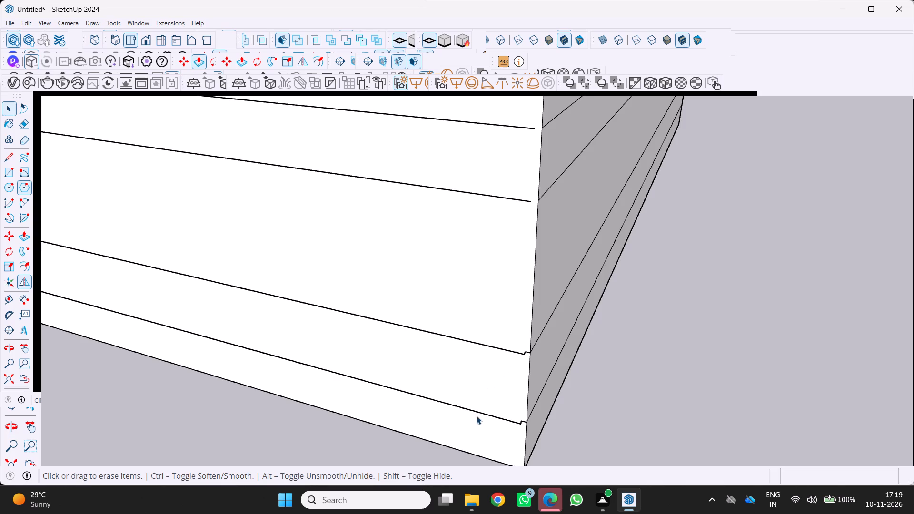
Join the second line below the groove on the long face to the corner edge with two short line segments.
scroll(477, 411, "down", 4)
middle_click_drag(476, 407, 427, 305)
scroll(431, 303, "down", 3)
middle_click_drag(431, 304, 398, 343)
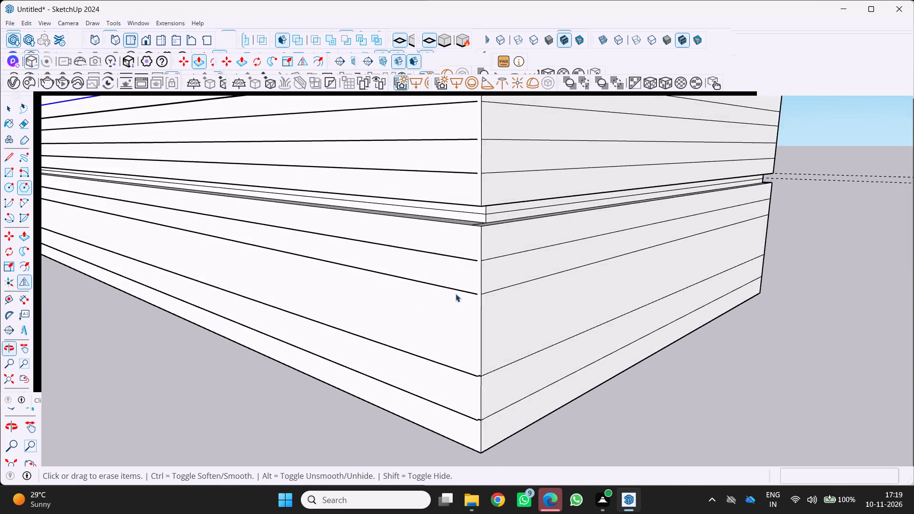
scroll(456, 293, "up", 15)
middle_click_drag(469, 334, 556, 356)
scroll(433, 329, "up", 6)
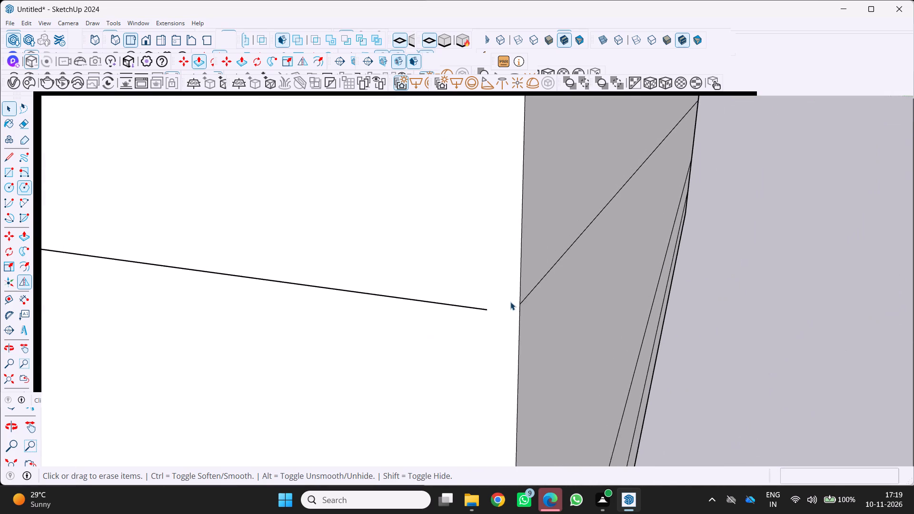
scroll(510, 302, "up", 2)
key("l")
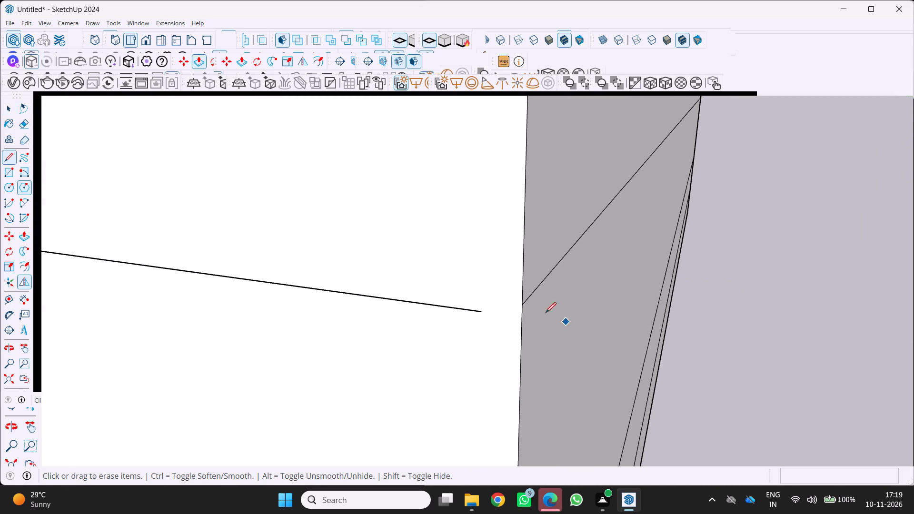
left_click(521, 308)
left_click(492, 307)
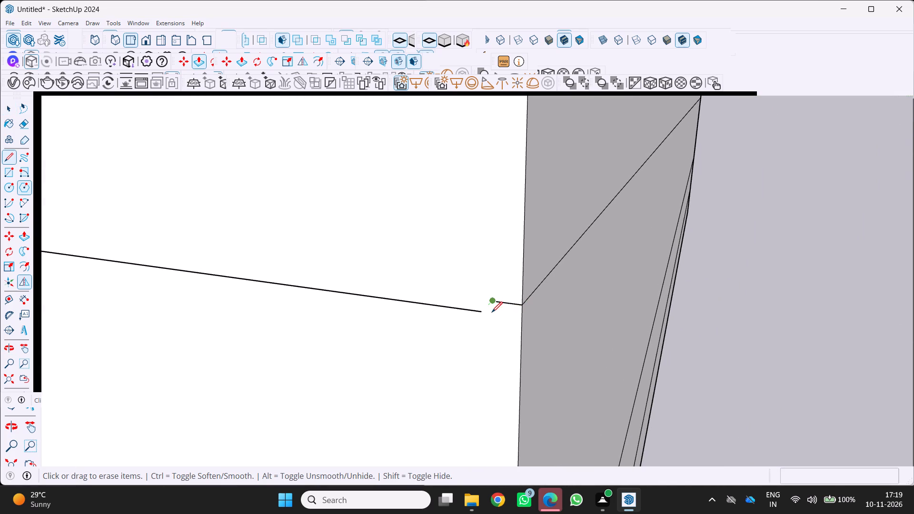
left_click(486, 313)
scroll(518, 322, "down", 8)
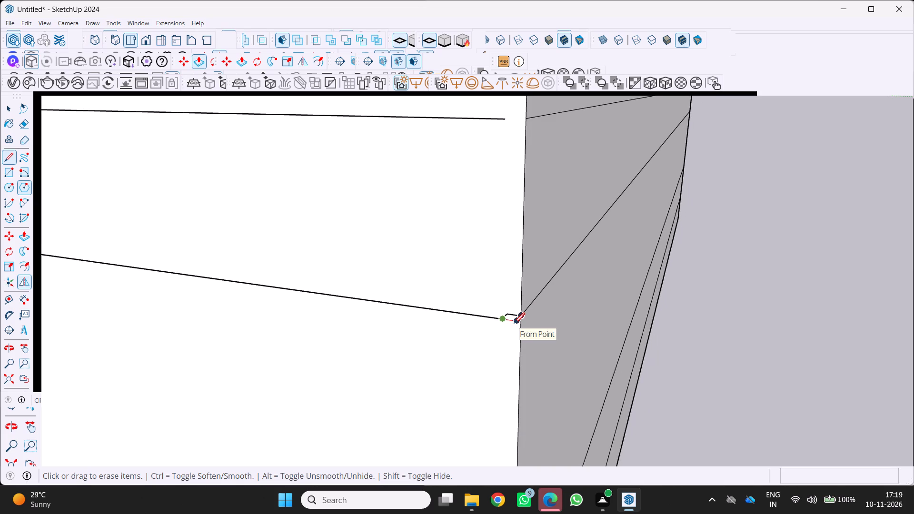
key("space")
Join the first line below the groove on the long face to the corner edge with two short line segments.
scroll(673, 399, "down", 9)
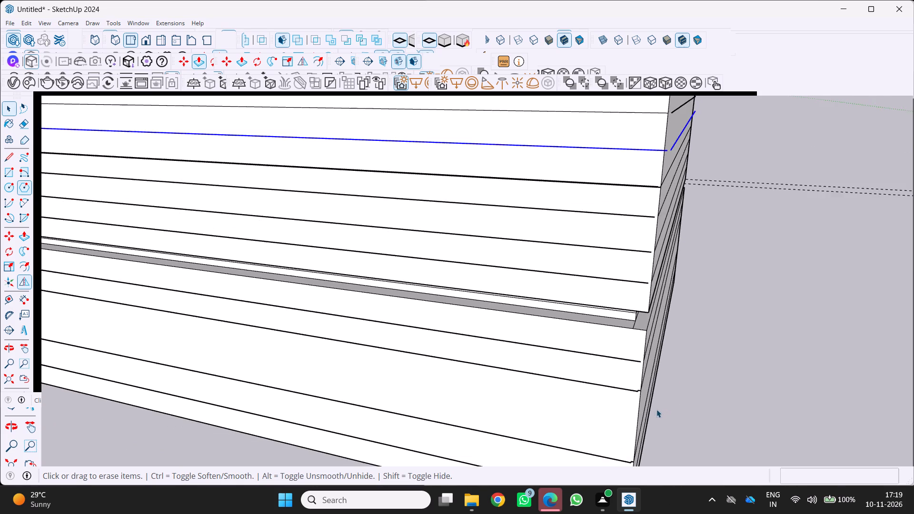
middle_click_drag(624, 408, 571, 378)
scroll(571, 378, "down", 1)
scroll(626, 390, "up", 12)
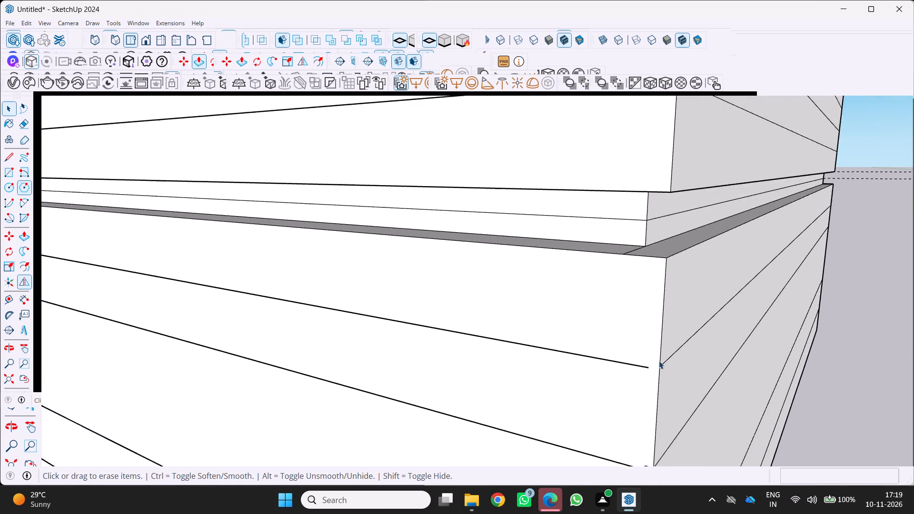
middle_click_drag(651, 362, 613, 356)
scroll(613, 356, "up", 5)
key("l")
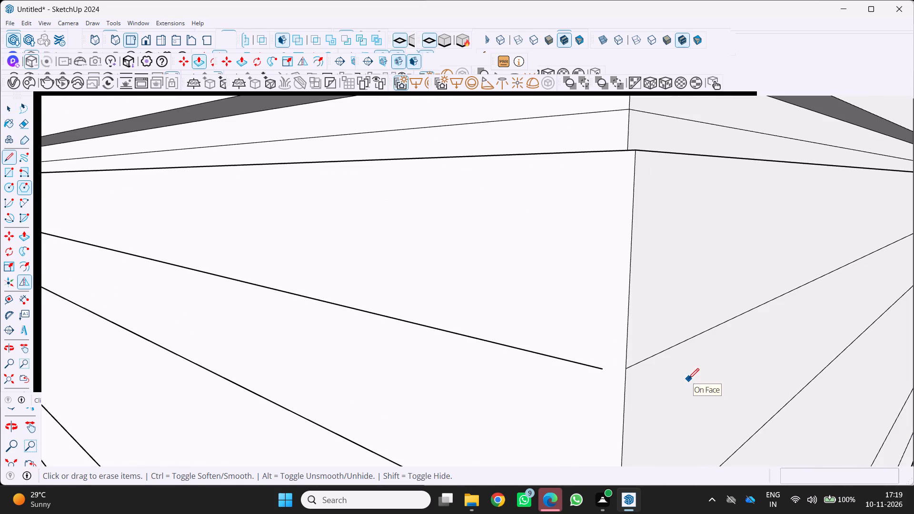
scroll(659, 384, "up", 4)
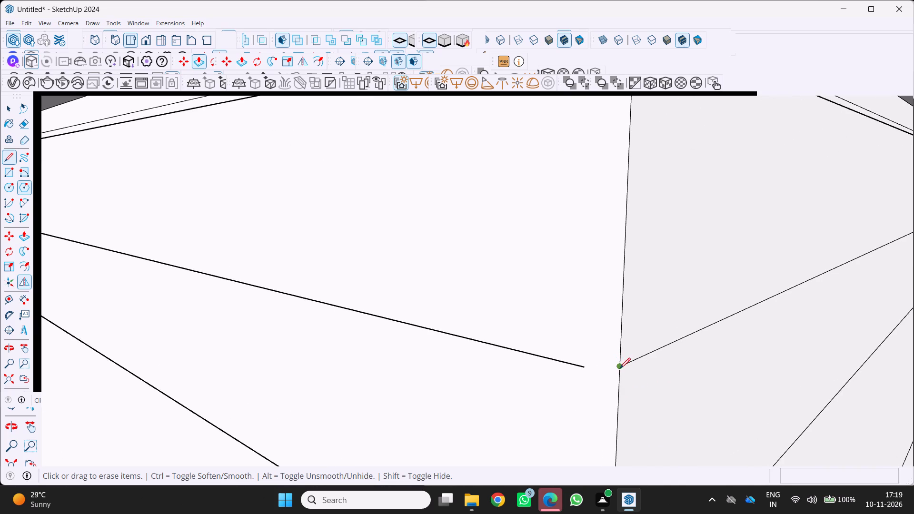
left_click(620, 368)
left_click(595, 365)
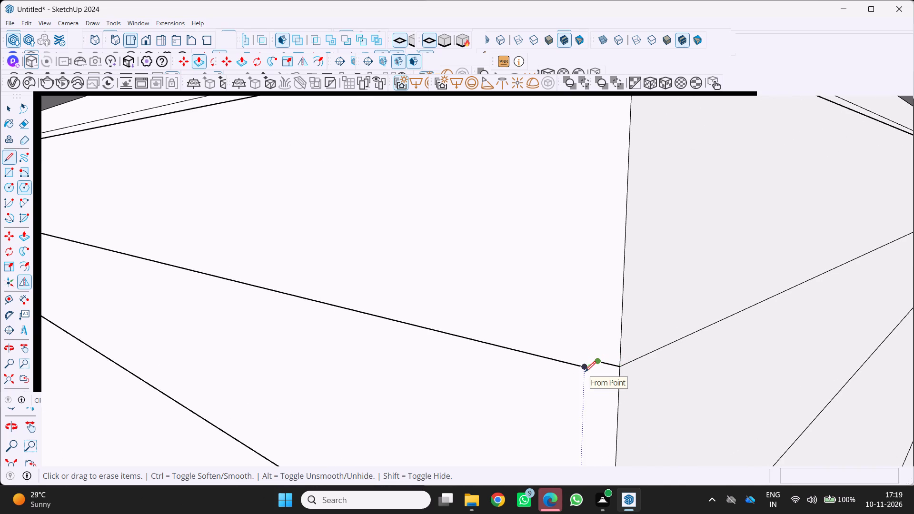
left_click(585, 372)
scroll(632, 384, "down", 13)
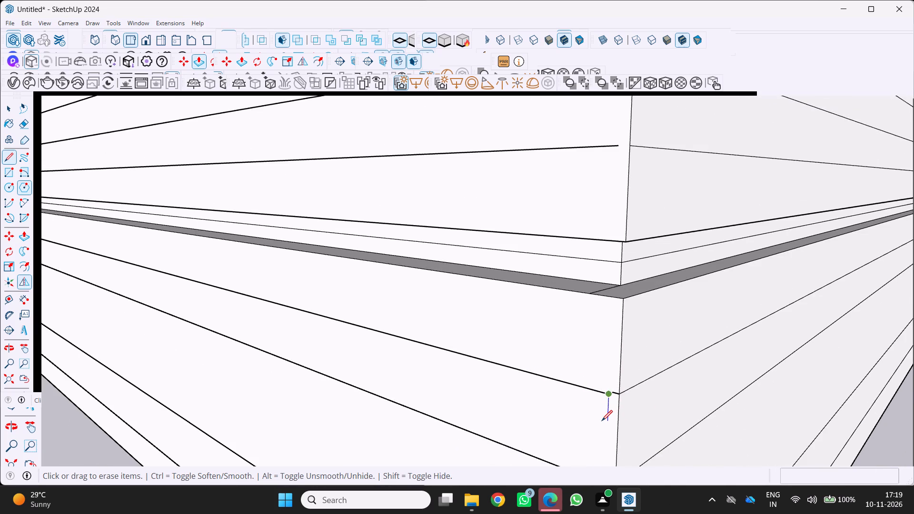
key("space")
scroll(532, 425, "down", 5)
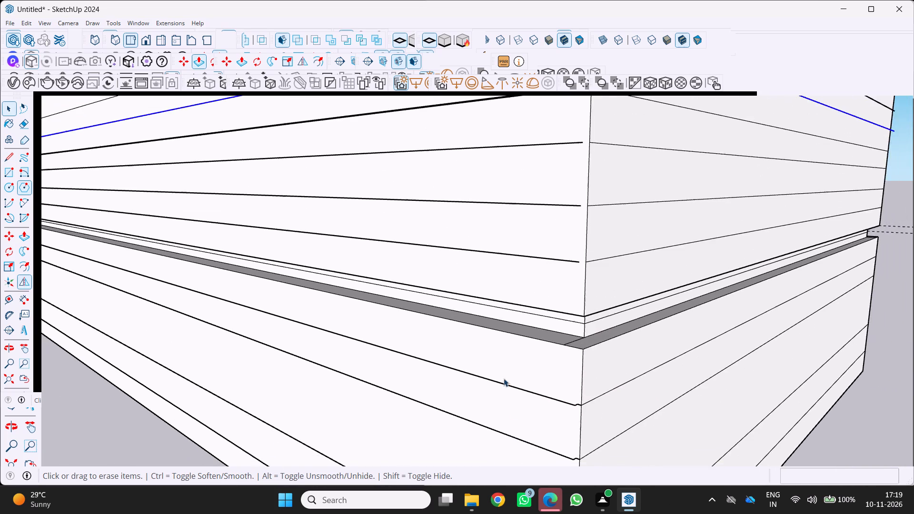
Inspect the horizontal band lines and corner joints around the lower part of the box from several sides.
middle_click(495, 359)
scroll(472, 361, "down", 4)
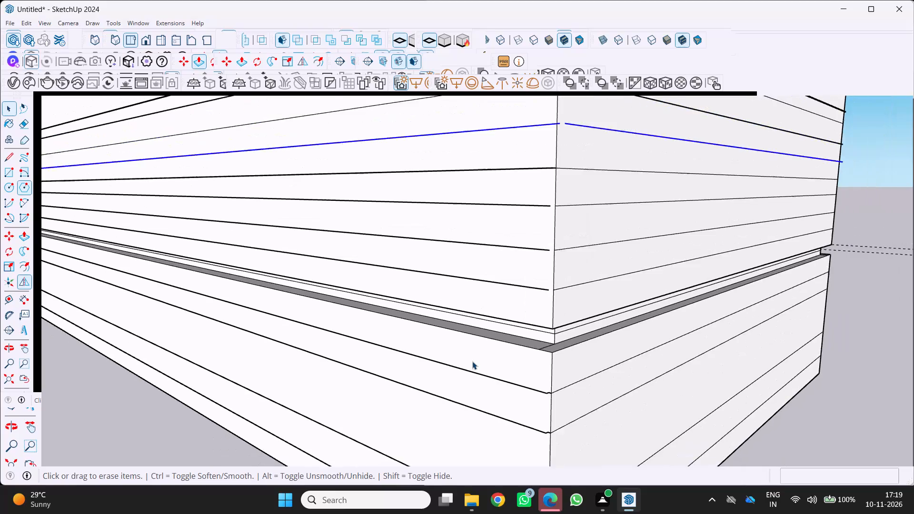
scroll(527, 346, "down", 5)
middle_click_drag(549, 413, 673, 293)
scroll(691, 306, "up", 3)
middle_click_drag(684, 319, 642, 373)
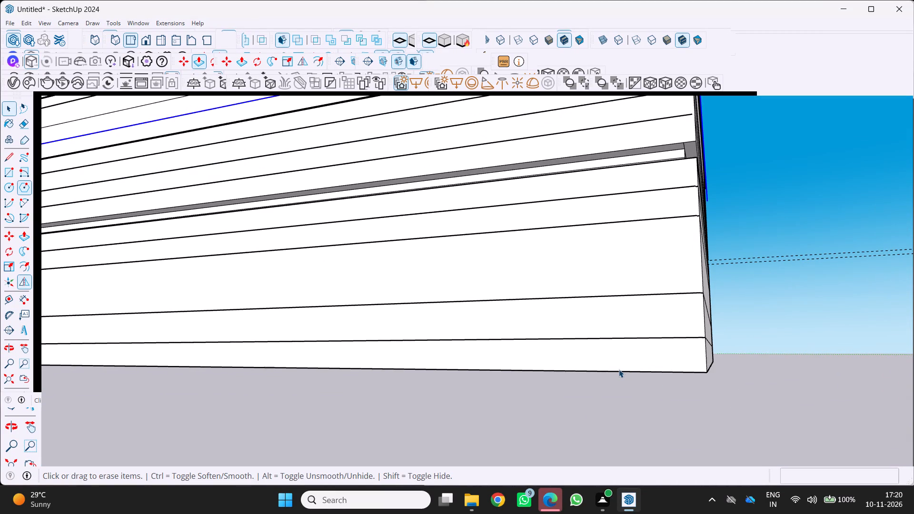
scroll(639, 366, "up", 1)
scroll(639, 366, "down", 1)
middle_click_drag(628, 373, 564, 407)
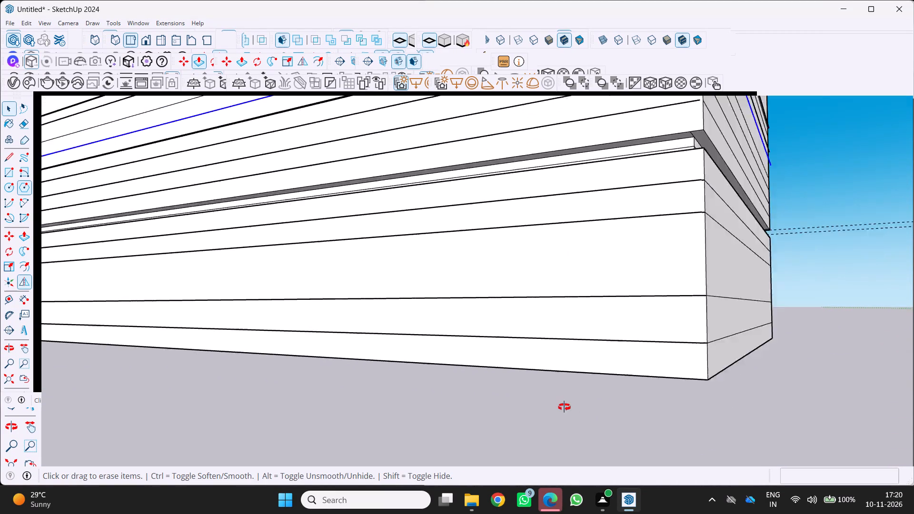
middle_click_drag(564, 407, 527, 430)
scroll(549, 409, "down", 5)
middle_click_drag(626, 387, 561, 418)
scroll(562, 420, "up", 8)
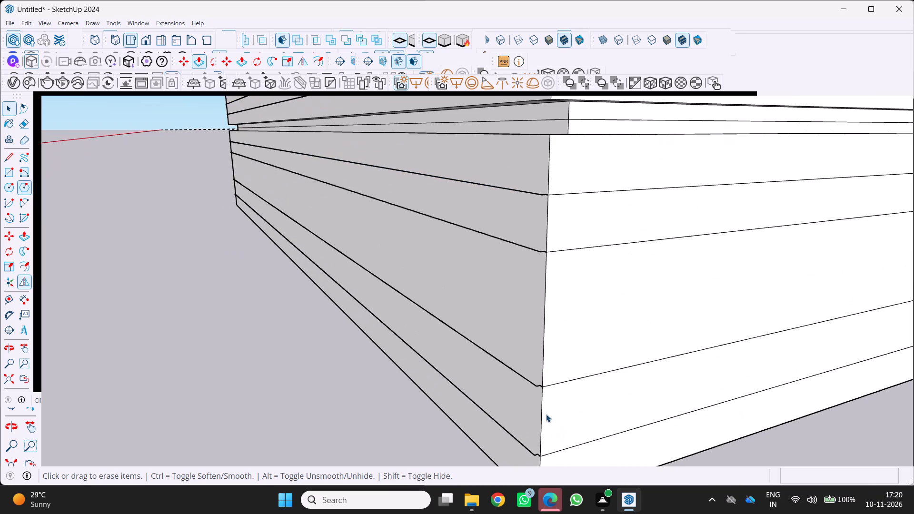
middle_click_drag(543, 416, 410, 445)
middle_click_drag(507, 370, 753, 385)
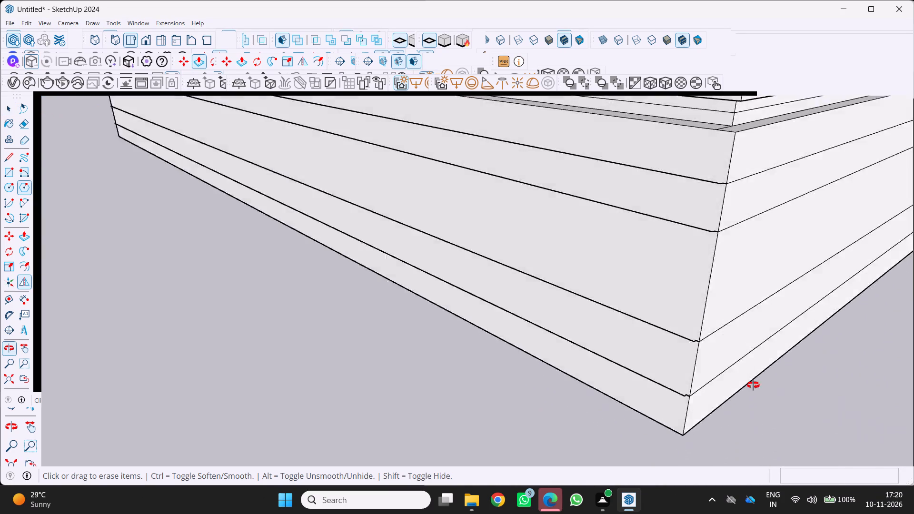
middle_click_drag(753, 385, 724, 435)
scroll(708, 429, "down", 12)
middle_click_drag(683, 430, 765, 386)
scroll(728, 394, "down", 6)
scroll(678, 401, "down", 15)
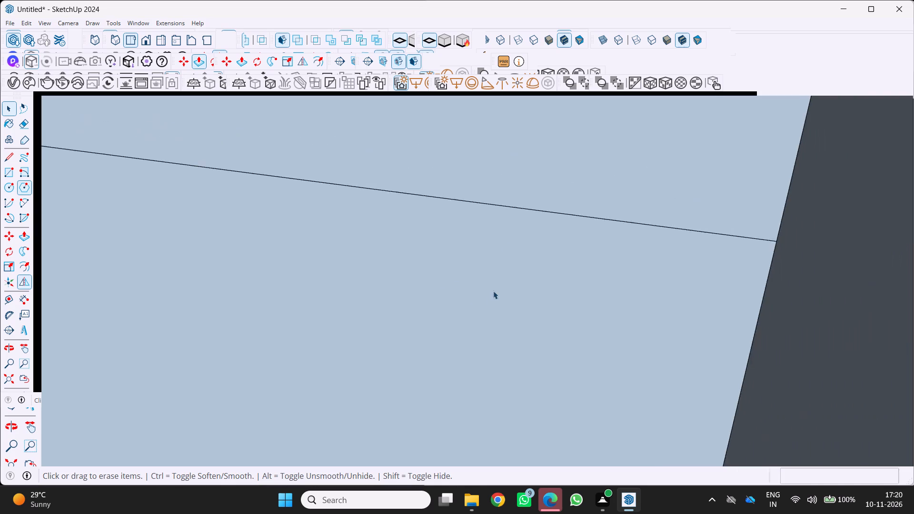
scroll(493, 291, "down", 20)
scroll(493, 291, "down", 12)
middle_click_drag(528, 312, 478, 320)
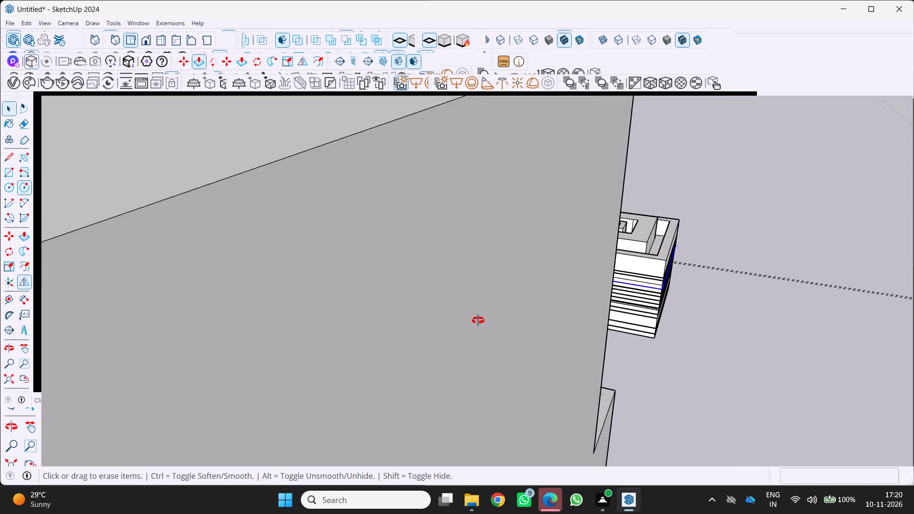
middle_click_drag(478, 320, 473, 321)
scroll(514, 320, "down", 11)
scroll(883, 317, "up", 1)
middle_click_drag(853, 311, 723, 289)
scroll(699, 374, "up", 1)
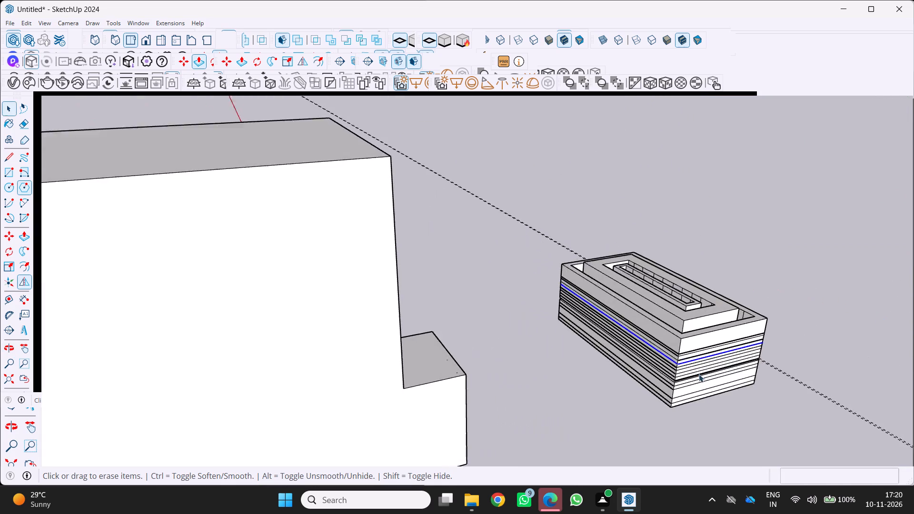
scroll(699, 374, "up", 2)
middle_click_drag(699, 374, 637, 287)
scroll(731, 359, "up", 3)
middle_click_drag(743, 361, 604, 318)
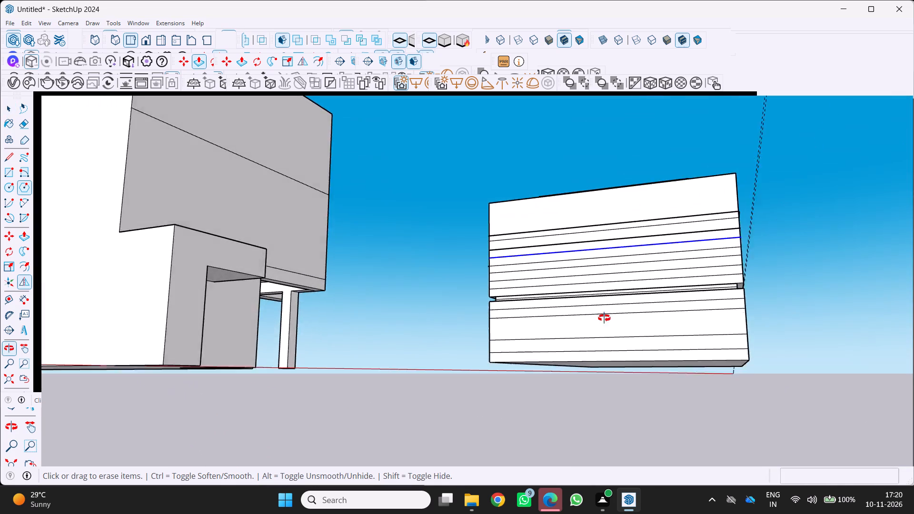
middle_click_drag(604, 318, 601, 318)
scroll(716, 335, "up", 3)
middle_click_drag(715, 335, 670, 368)
scroll(684, 369, "up", 3)
middle_click_drag(679, 370, 619, 395)
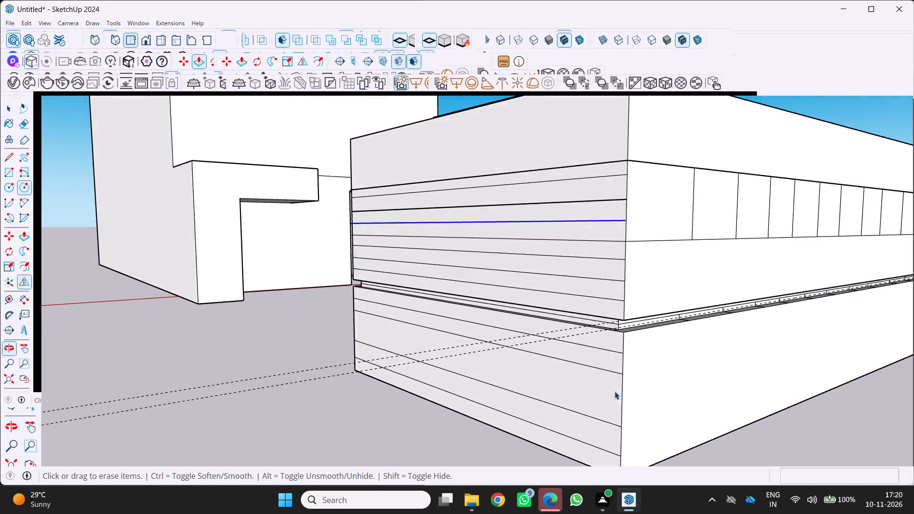
Erase the short stray line across the groove's lower ledge at the box corner.
scroll(616, 390, "up", 3)
middle_click_drag(653, 306, 623, 340)
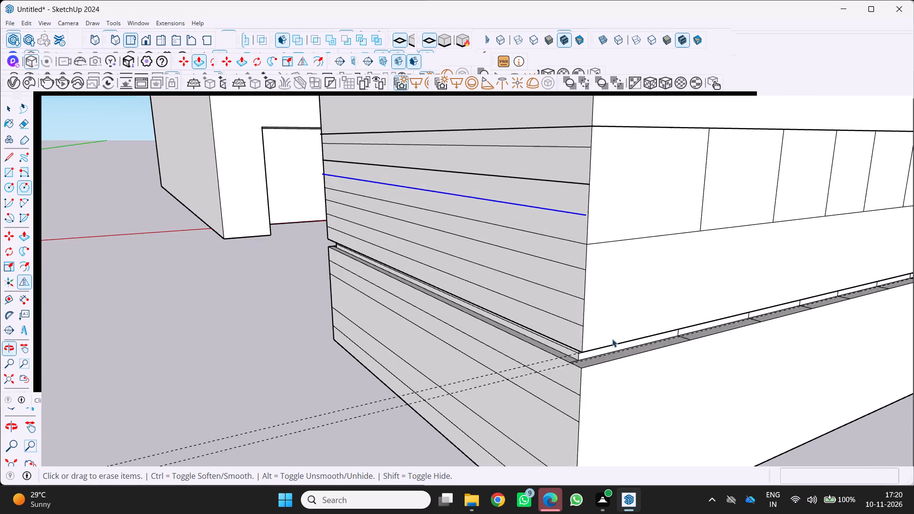
scroll(594, 340, "up", 4)
middle_click_drag(582, 349, 642, 352)
scroll(685, 325, "up", 4)
middle_click_drag(686, 317, 598, 325)
scroll(608, 315, "down", 5)
scroll(645, 359, "up", 1)
middle_click_drag(641, 361, 582, 360)
scroll(674, 368, "up", 4)
scroll(623, 350, "up", 1)
middle_click_drag(622, 349, 586, 358)
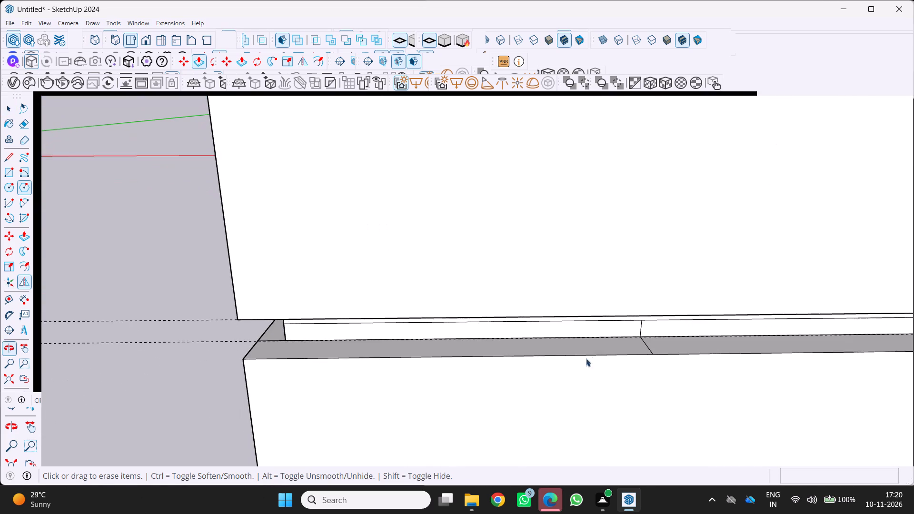
scroll(636, 346, "down", 4)
scroll(637, 347, "up", 1)
middle_click_drag(637, 347, 597, 358)
scroll(640, 361, "up", 3)
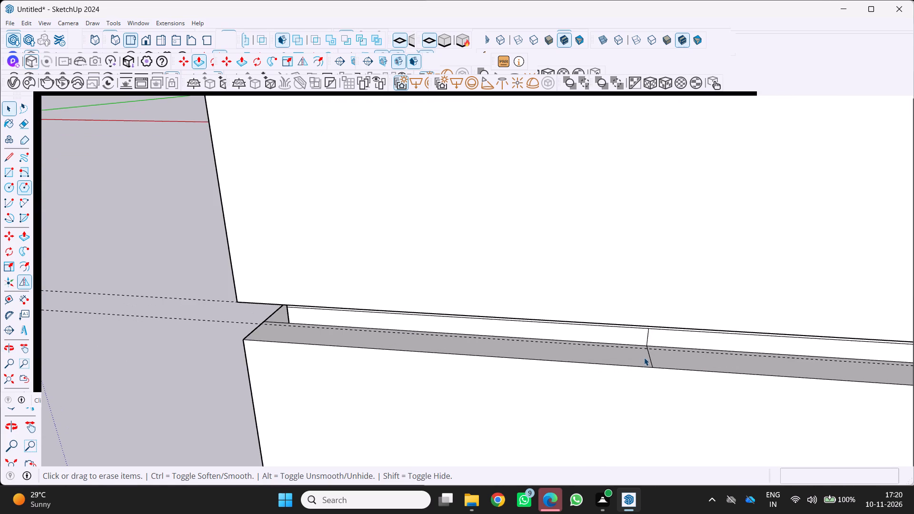
key("e")
scroll(644, 354, "up", 2)
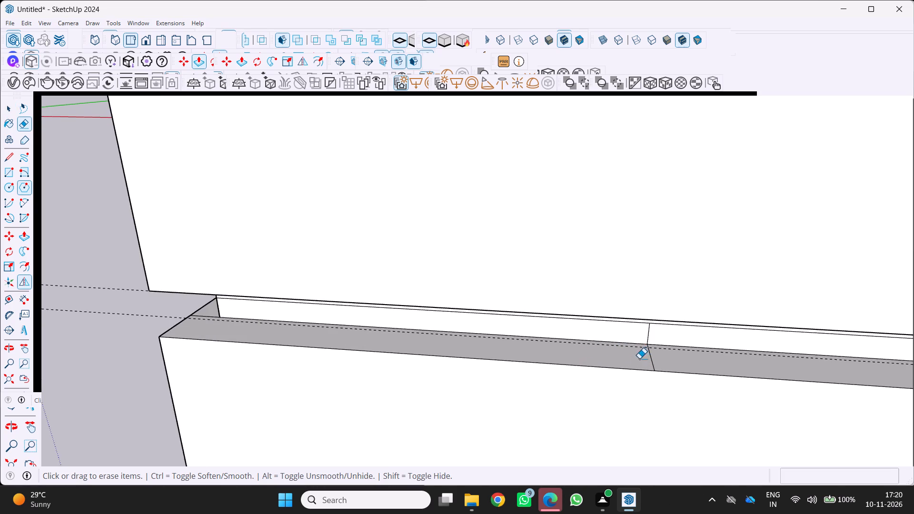
middle_click_drag(639, 359, 766, 348)
scroll(743, 347, "down", 8)
scroll(580, 400, "up", 2)
scroll(523, 366, "up", 1)
middle_click_drag(593, 373, 639, 386)
scroll(526, 360, "up", 5)
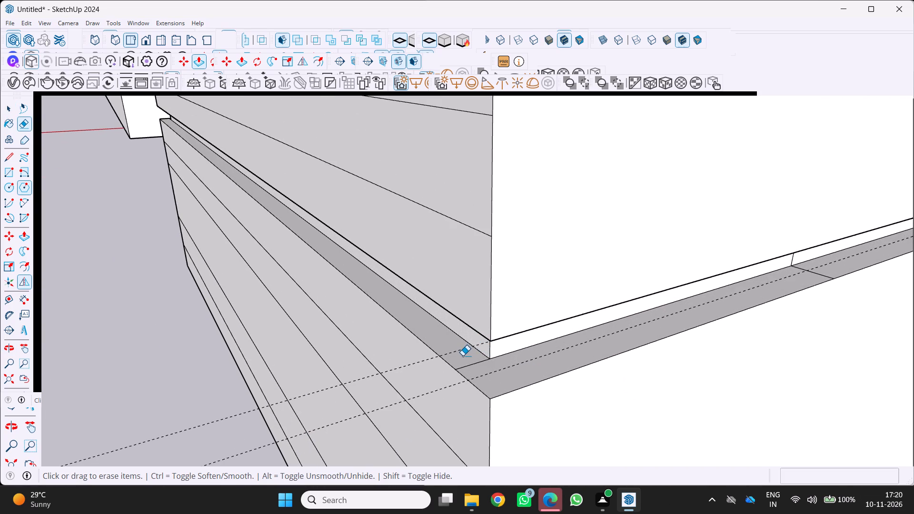
left_click(468, 366)
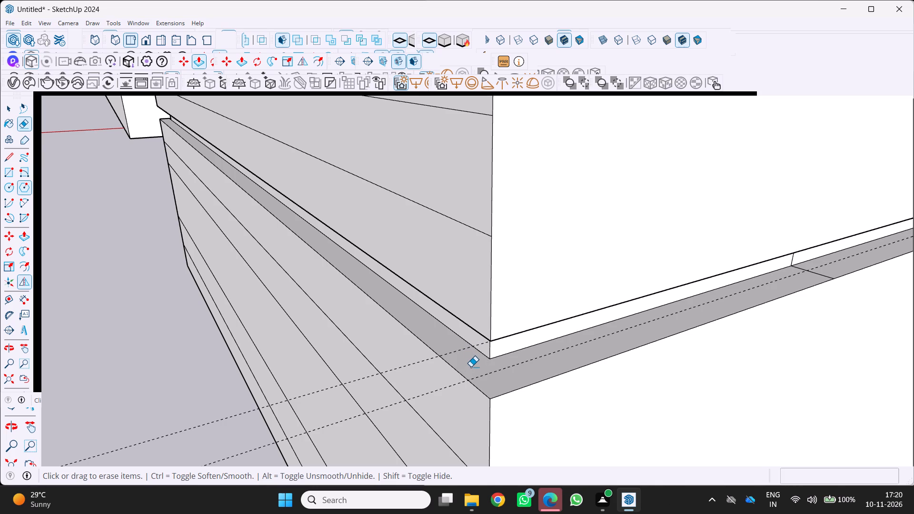
Erase the first four short cross lines from the corner on the groove's lower ledge, along the face with vertical divisions.
scroll(471, 366, "down", 10)
scroll(585, 350, "down", 1)
middle_click_drag(582, 351, 528, 361)
scroll(518, 358, "down", 5)
scroll(725, 357, "up", 8)
scroll(462, 339, "up", 3)
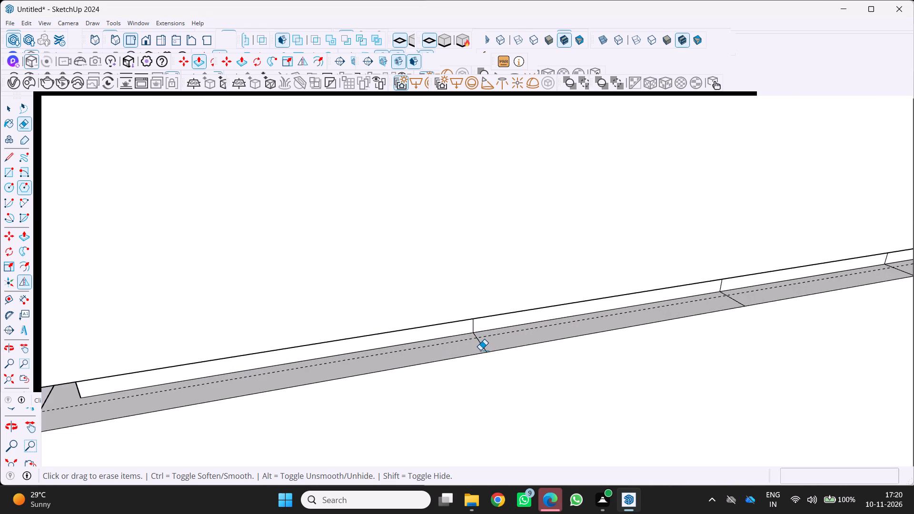
left_click(484, 347)
scroll(496, 339, "down", 2)
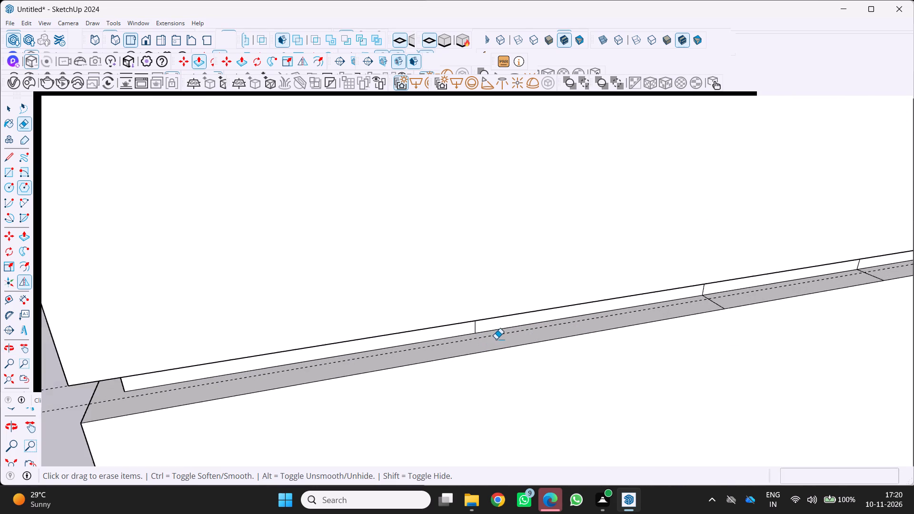
scroll(496, 339, "down", 2)
scroll(652, 302, "up", 11)
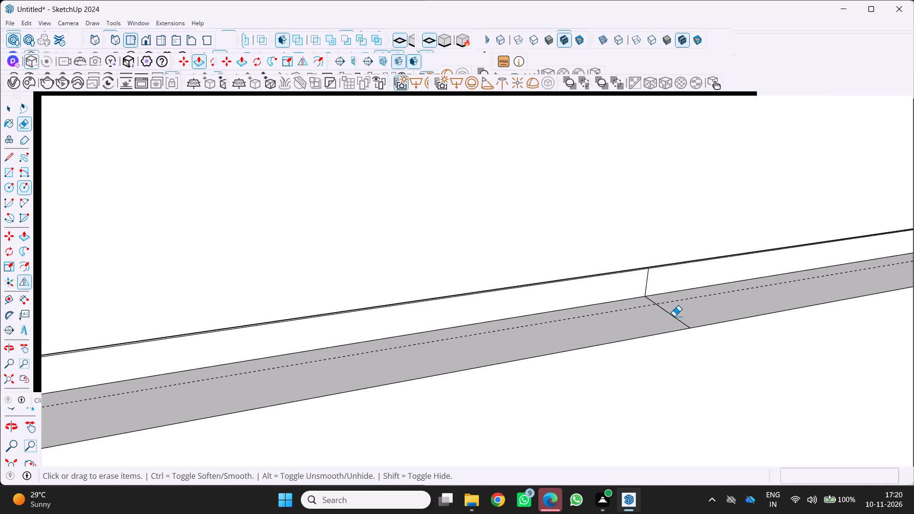
left_click(674, 316)
scroll(669, 320, "down", 14)
scroll(848, 310, "up", 2)
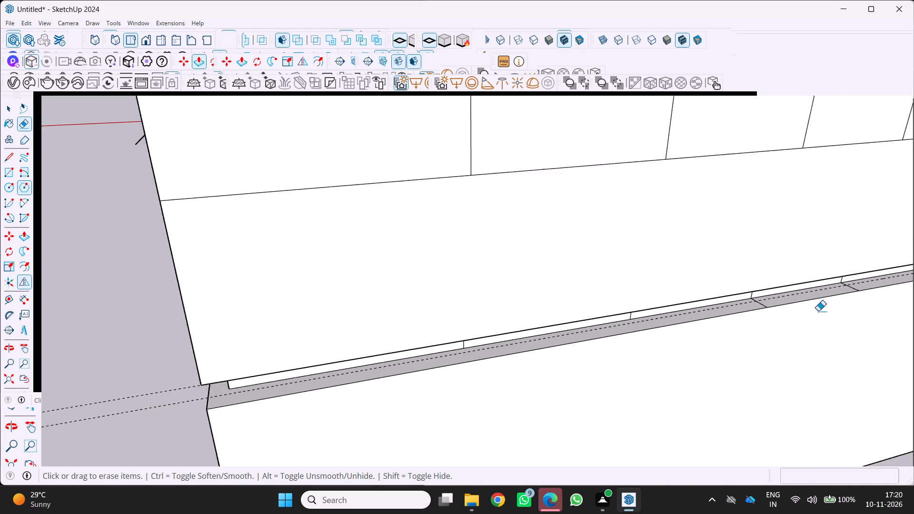
scroll(818, 311, "up", 9)
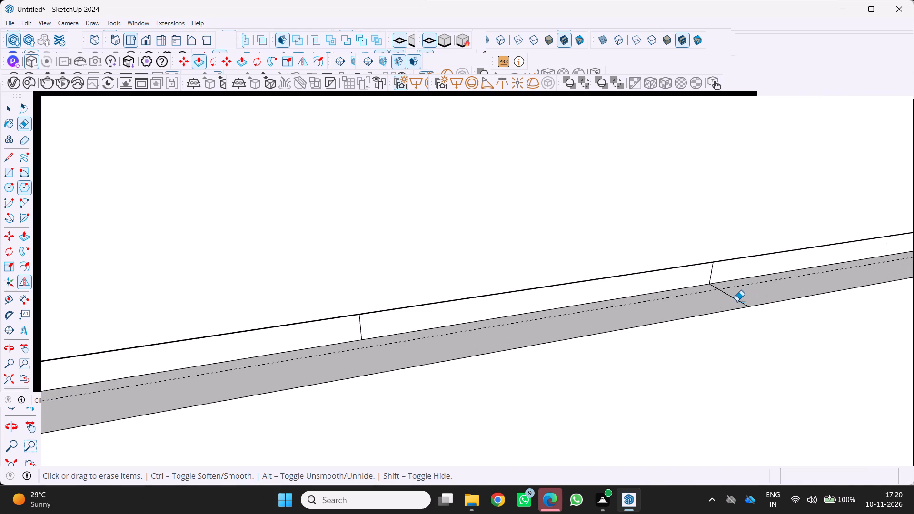
left_click(737, 301)
scroll(735, 299, "down", 11)
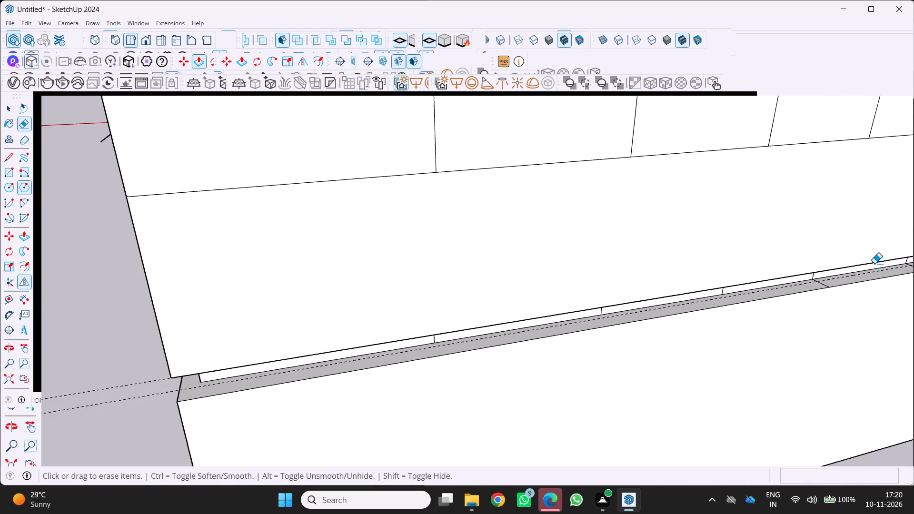
scroll(872, 263, "up", 7)
scroll(810, 288, "up", 3)
left_click(803, 295)
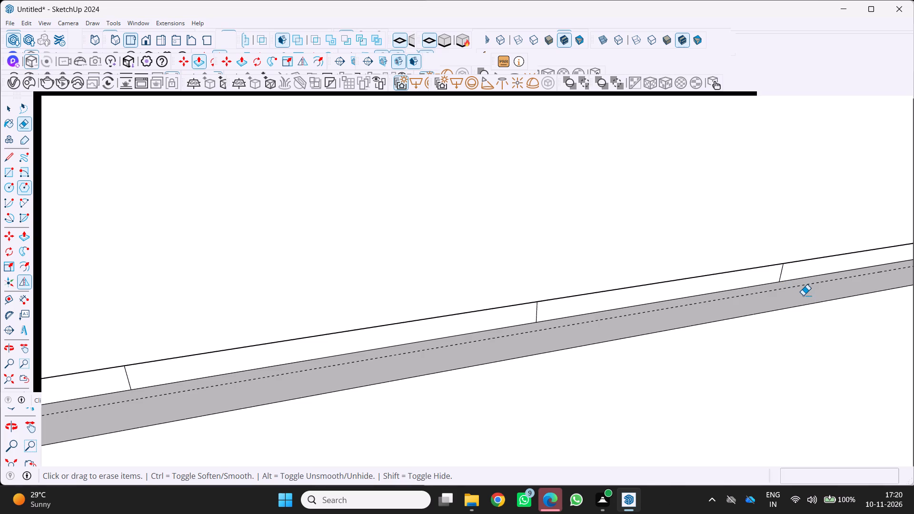
Erase the next three short cross lines on the groove's lower ledge, along the box face with vertical divisions.
scroll(801, 296, "down", 16)
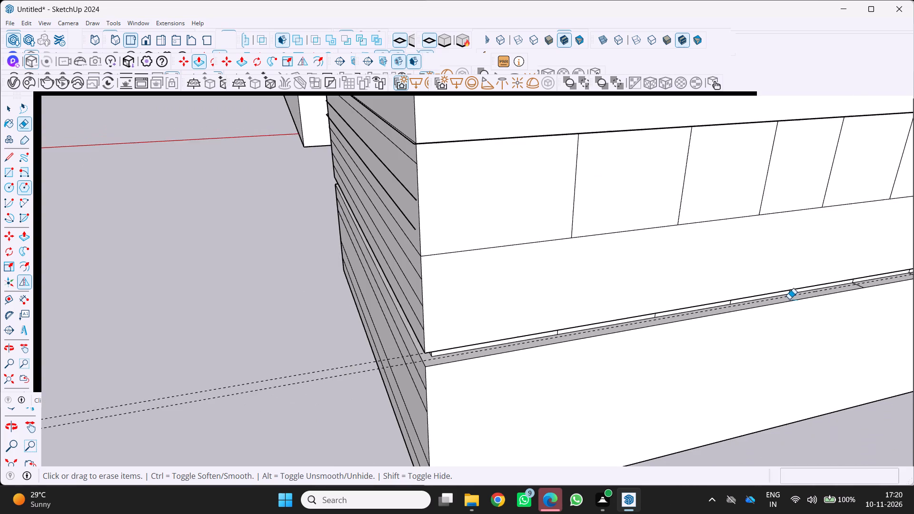
scroll(883, 274, "up", 3)
scroll(859, 280, "down", 10)
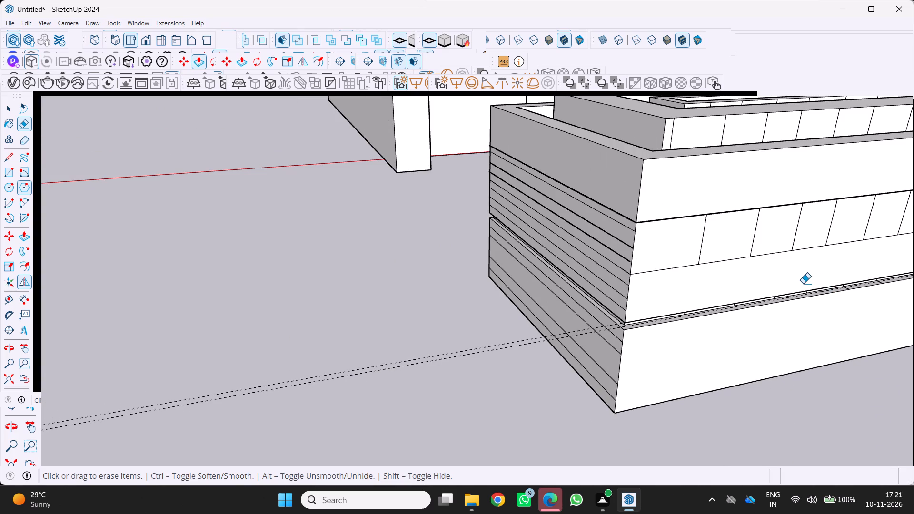
middle_click_drag(807, 285, 778, 280, "shift")
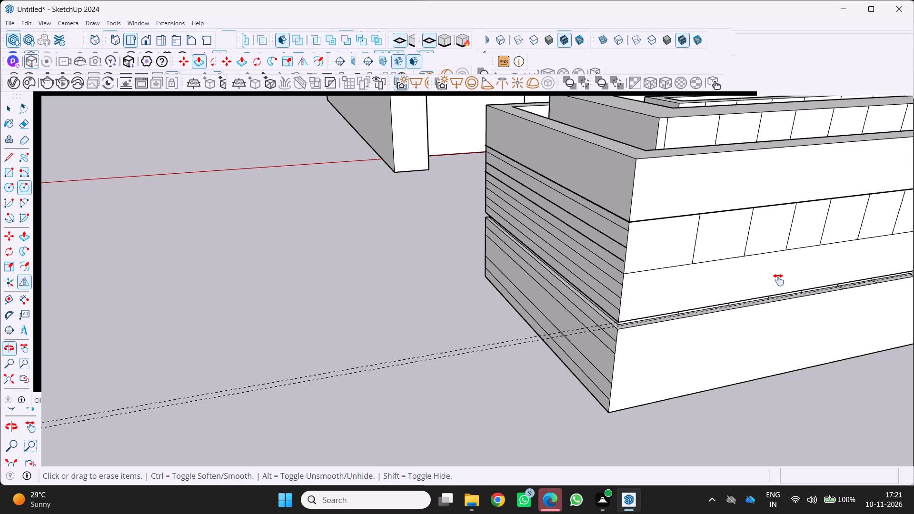
middle_click_drag(778, 280, 624, 310, "shift")
scroll(664, 318, "up", 17)
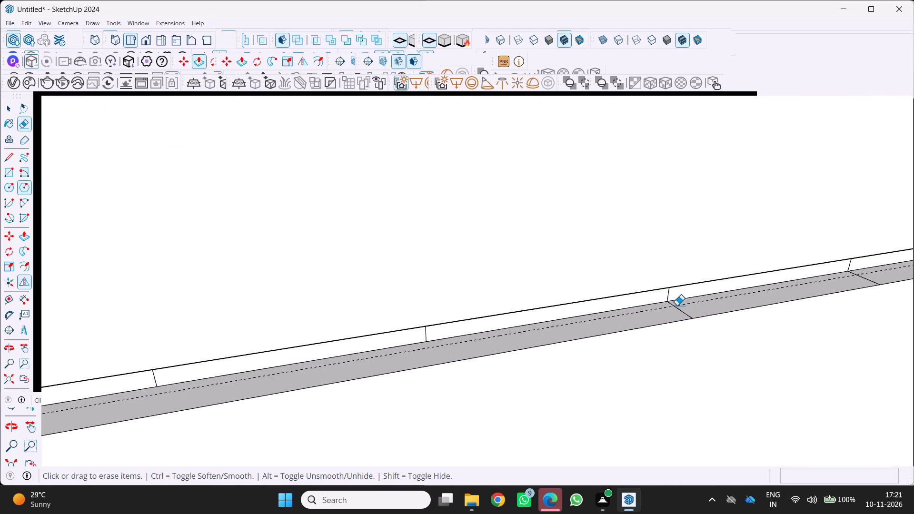
left_click(685, 314)
scroll(680, 315, "down", 12)
scroll(839, 293, "up", 14)
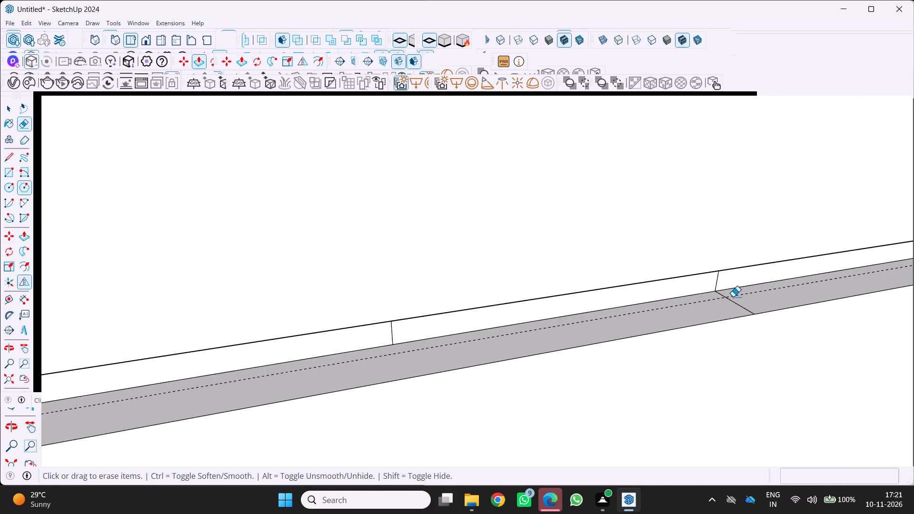
left_click(739, 306)
scroll(736, 304, "down", 8)
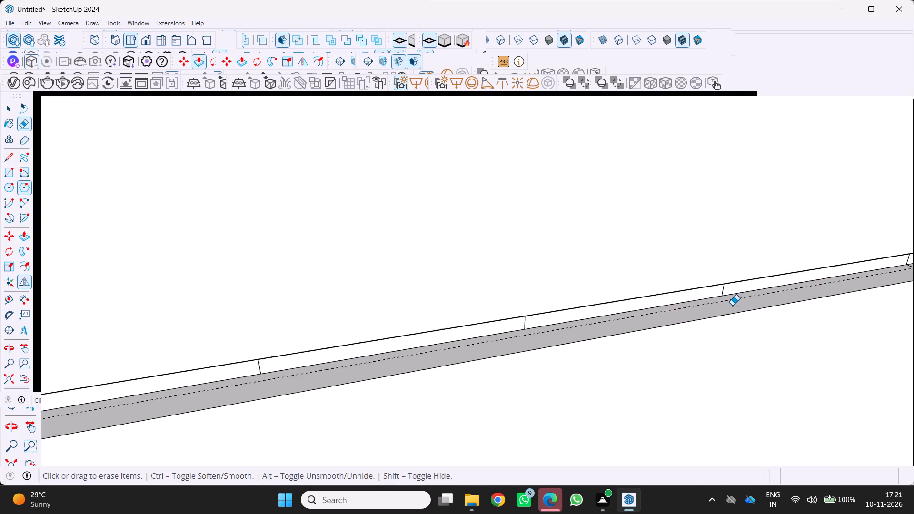
scroll(732, 305, "down", 8)
scroll(855, 274, "up", 14)
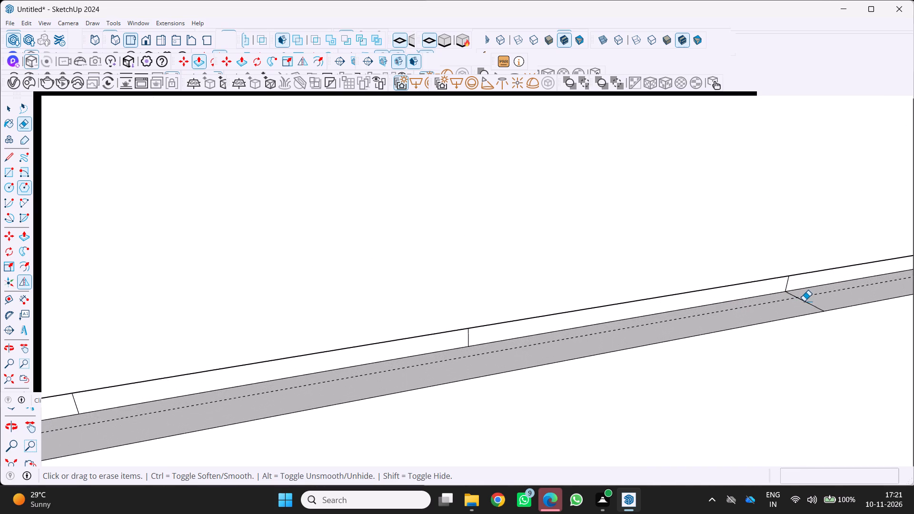
left_click(804, 301)
Erase one more short cross line on the groove's lower ledge, further along the same face.
scroll(804, 301, "down", 17)
scroll(861, 283, "up", 1)
middle_click_drag(862, 285, 793, 287)
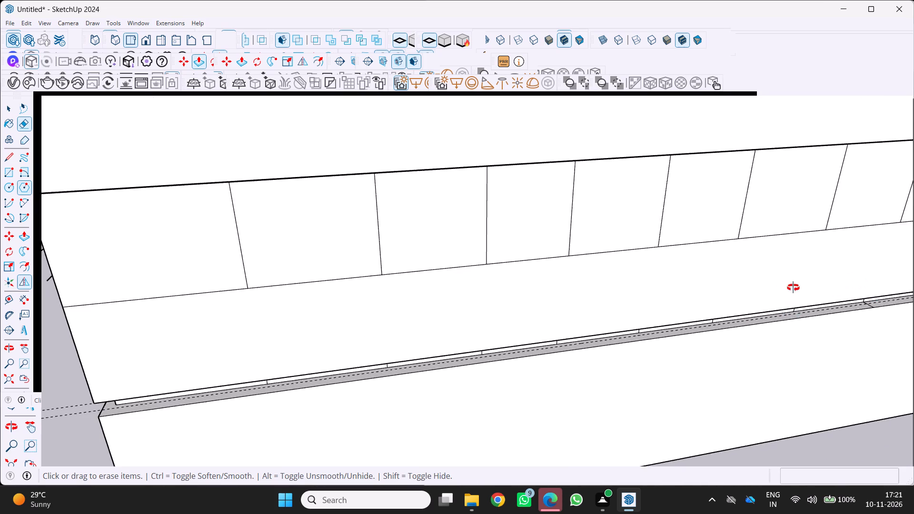
middle_click_drag(793, 287, 785, 289)
middle_click_drag(780, 288, 646, 296, "shift")
scroll(650, 299, "down", 4, "shift")
scroll(732, 323, "up", 6)
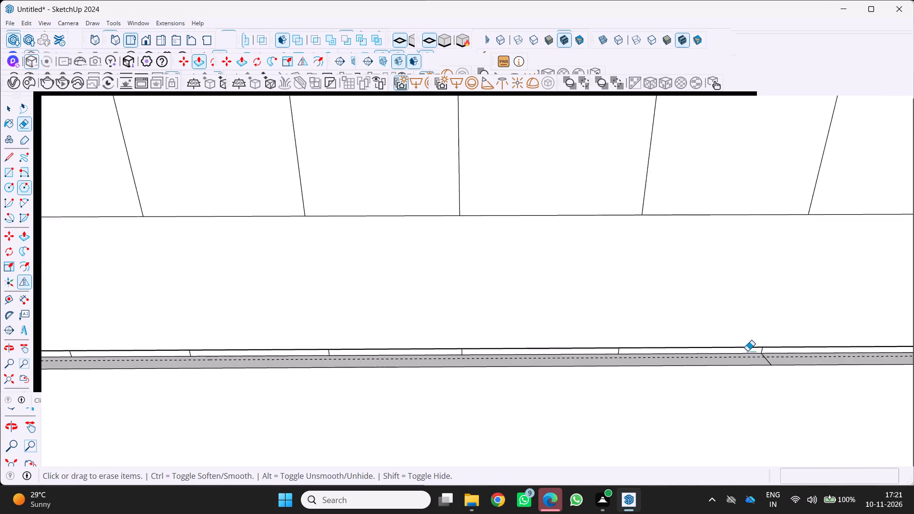
scroll(747, 351, "up", 9)
middle_click_drag(762, 371, 734, 356)
scroll(735, 357, "up", 1)
scroll(730, 348, "down", 11)
scroll(776, 369, "up", 5)
middle_click_drag(759, 374, 783, 395)
scroll(783, 395, "up", 9)
left_click(740, 333)
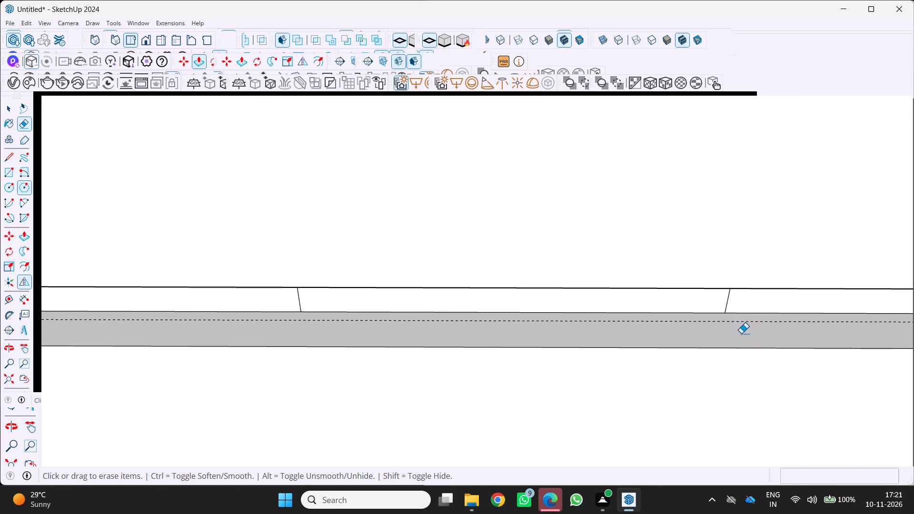
Examine the box and the building behind it from the front, the sides and above.
scroll(741, 333, "down", 20)
scroll(741, 333, "down", 4)
scroll(785, 327, "up", 1)
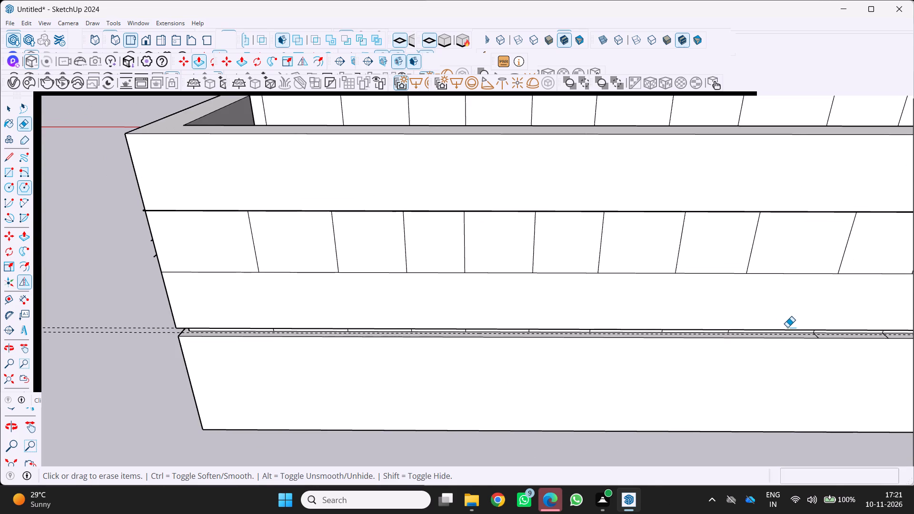
middle_click_drag(785, 326, 641, 305, "shift")
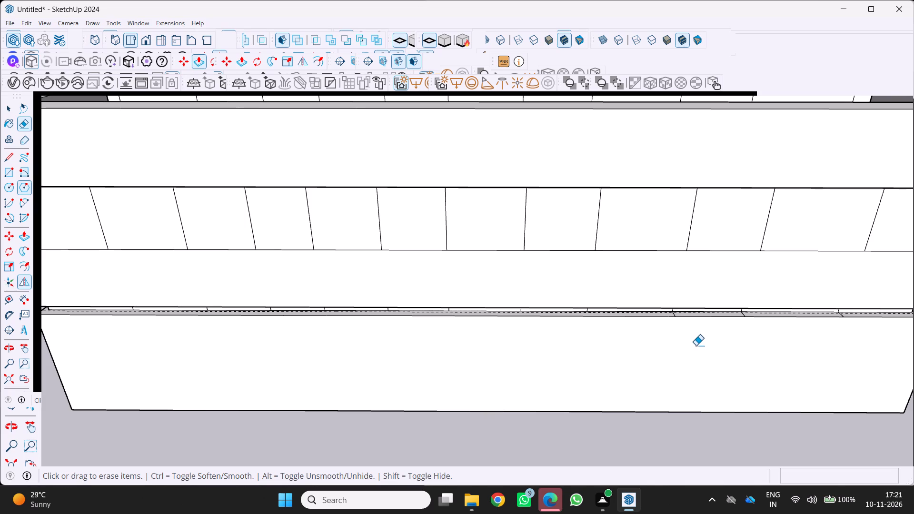
scroll(696, 350, "down", 6)
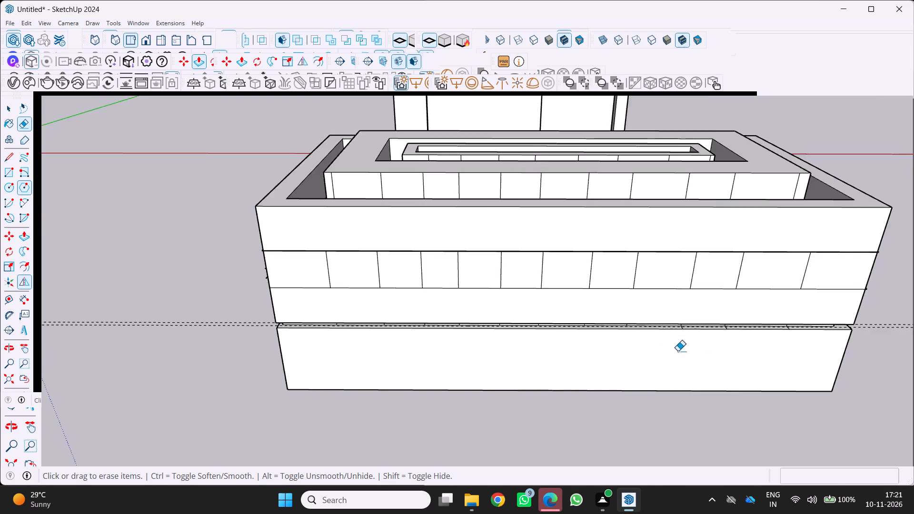
scroll(678, 351, "down", 10)
middle_click_drag(665, 320, 775, 312)
scroll(775, 312, "up", 1)
scroll(724, 317, "down", 4)
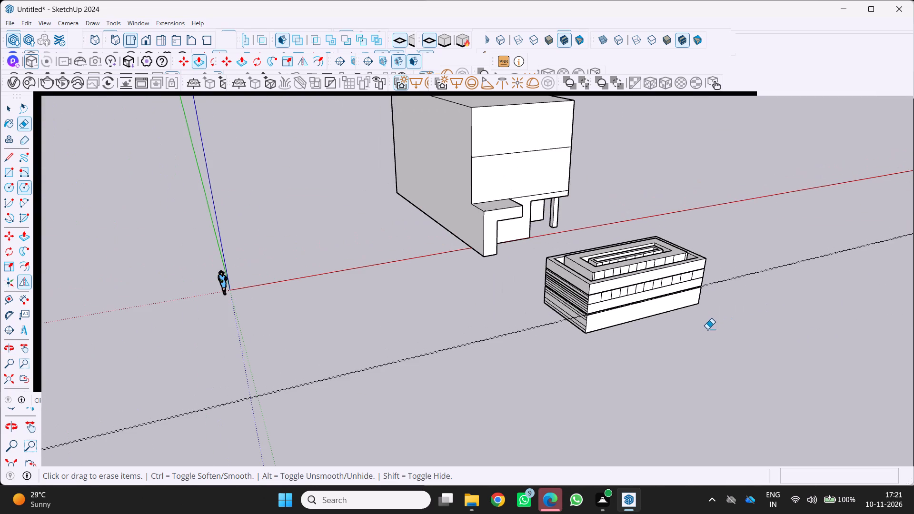
middle_click_drag(688, 341, 616, 366)
scroll(616, 367, "down", 1)
scroll(877, 341, "down", 1)
middle_click_drag(875, 346, 726, 403)
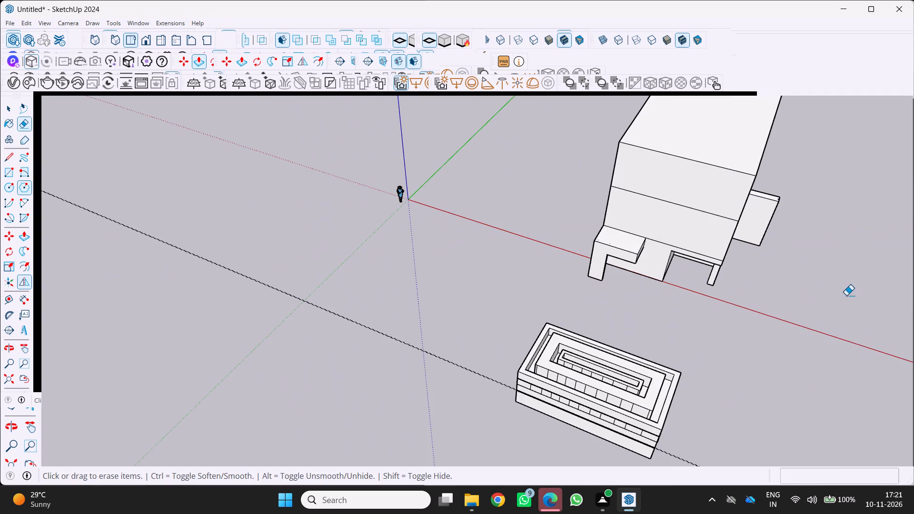
scroll(843, 292, "up", 1)
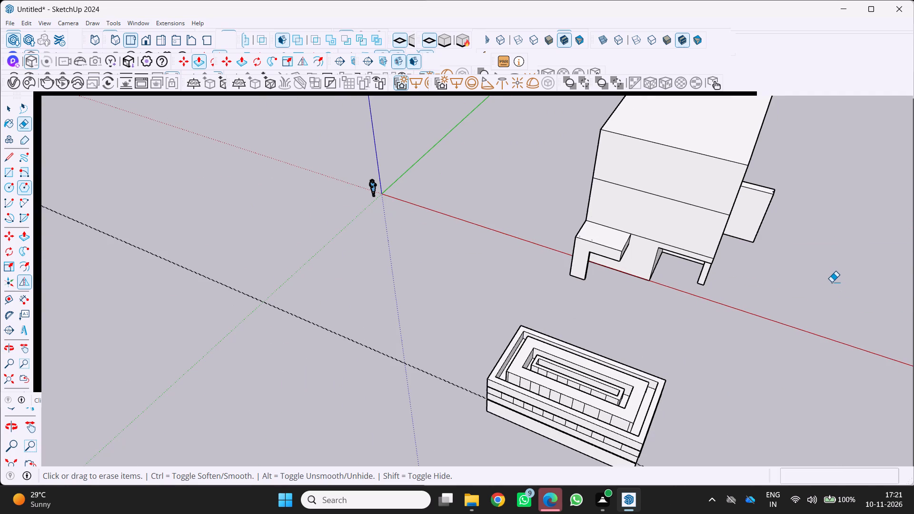
middle_click_drag(815, 287, 687, 376, "shift")
middle_click_drag(438, 194, 364, 210)
scroll(393, 227, "down", 4)
scroll(592, 227, "up", 4)
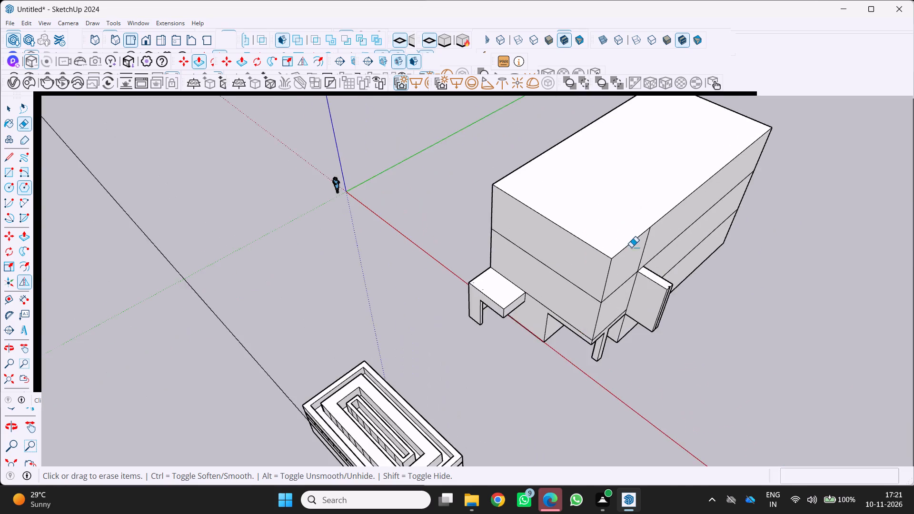
Draw two parallel lines across the top of the building's projecting side slab, from the end groove's inner corners to the wall.
scroll(631, 247, "up", 1)
middle_click_drag(631, 247, 517, 193)
scroll(517, 193, "up", 1)
scroll(629, 287, "up", 3)
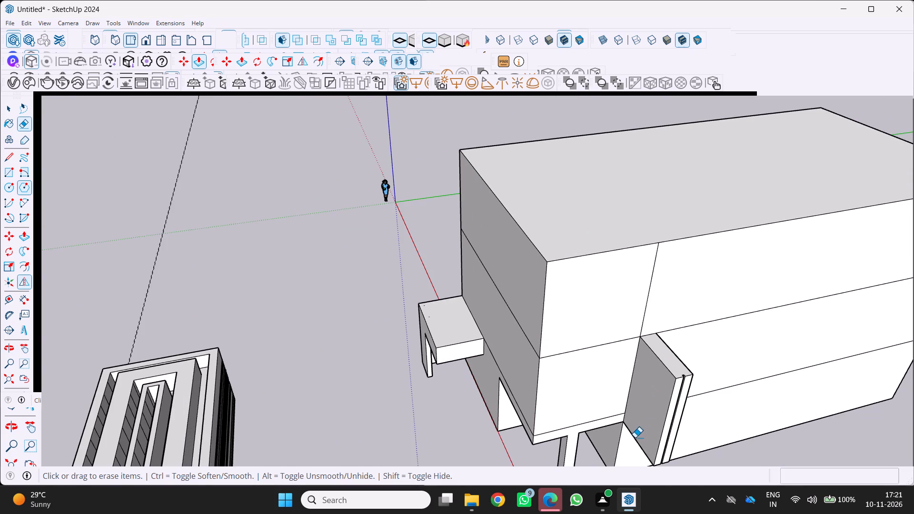
scroll(679, 405, "up", 9)
middle_click_drag(668, 376, 619, 387)
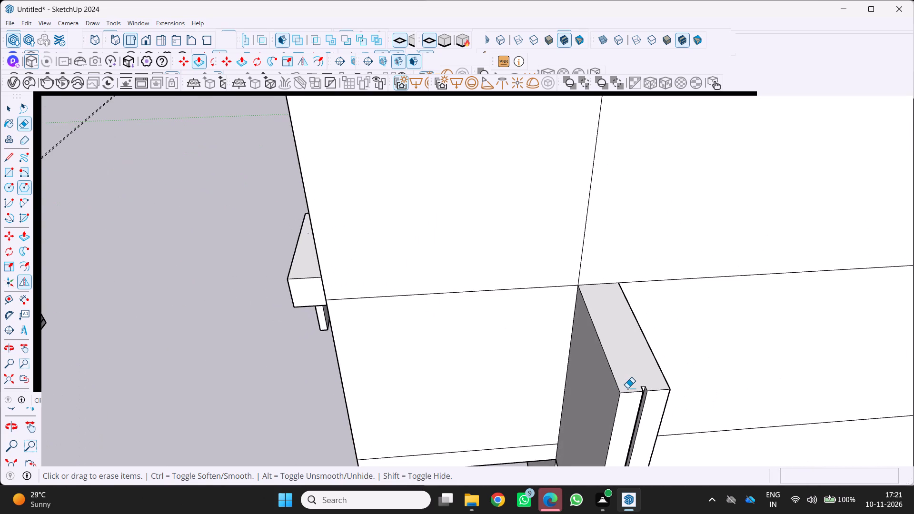
key("l")
scroll(689, 393, "up", 6)
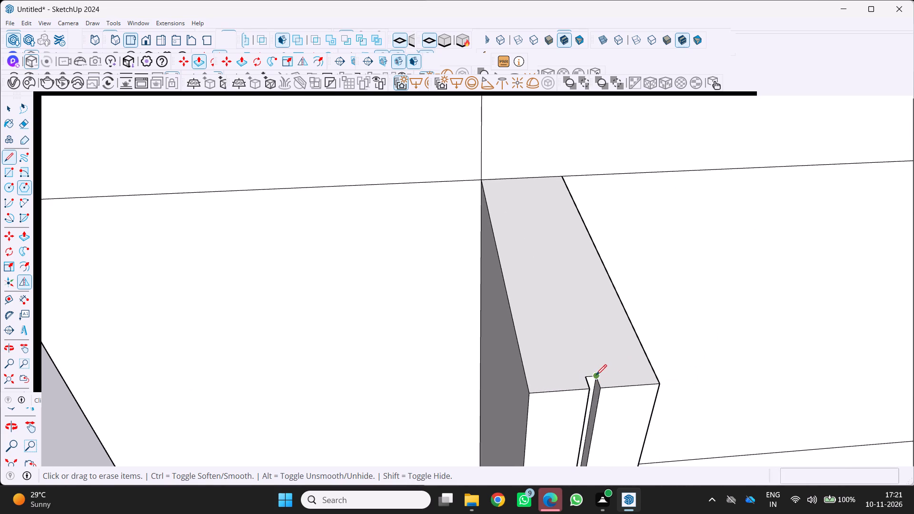
left_click(597, 376)
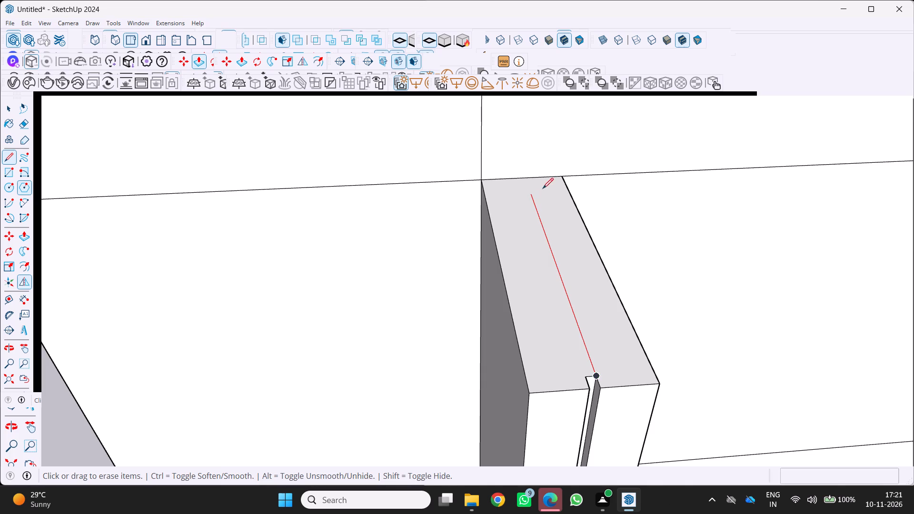
left_click(530, 179)
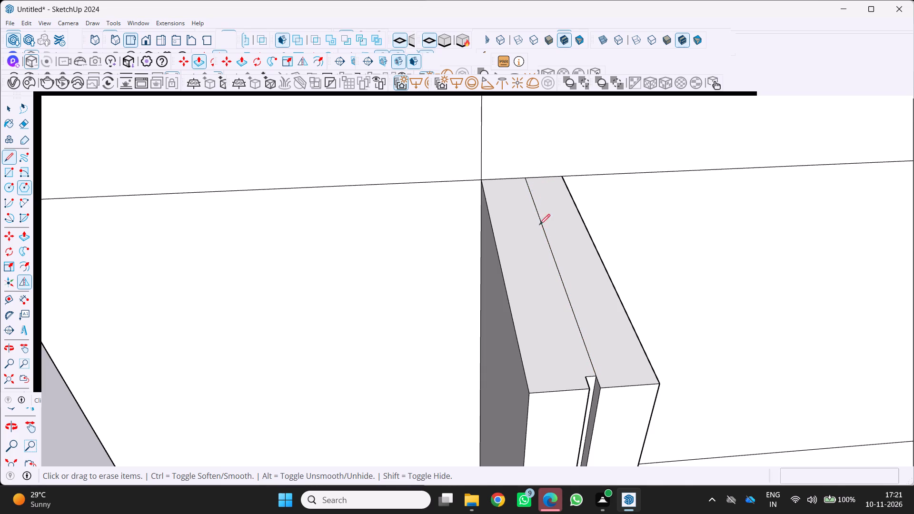
key("l")
scroll(590, 385, "up", 4)
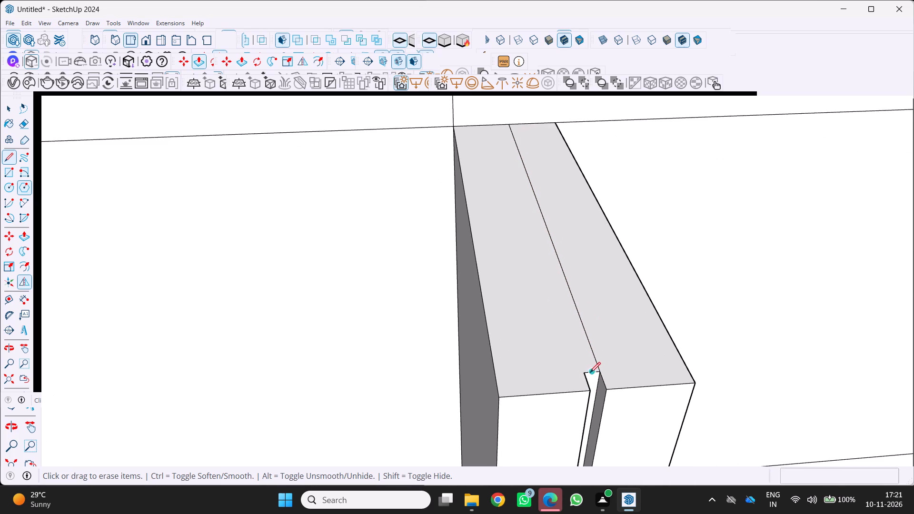
left_click(586, 373)
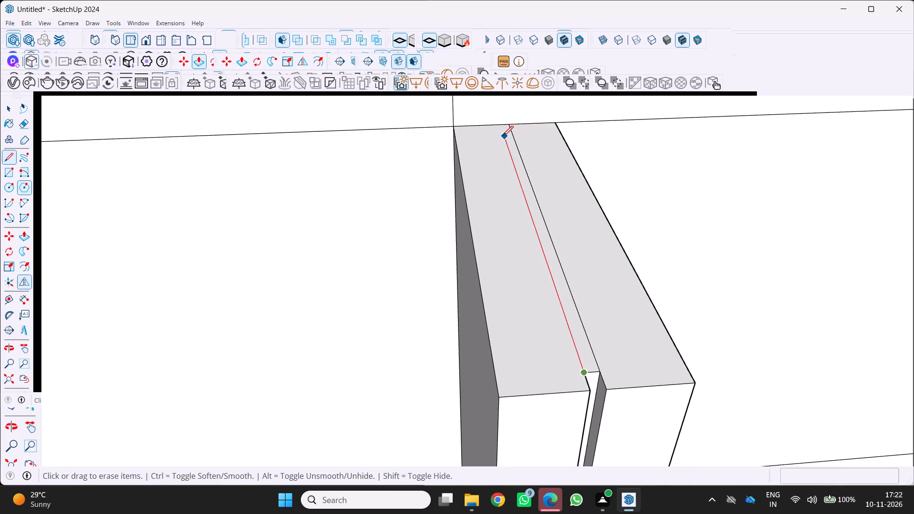
left_click(498, 125)
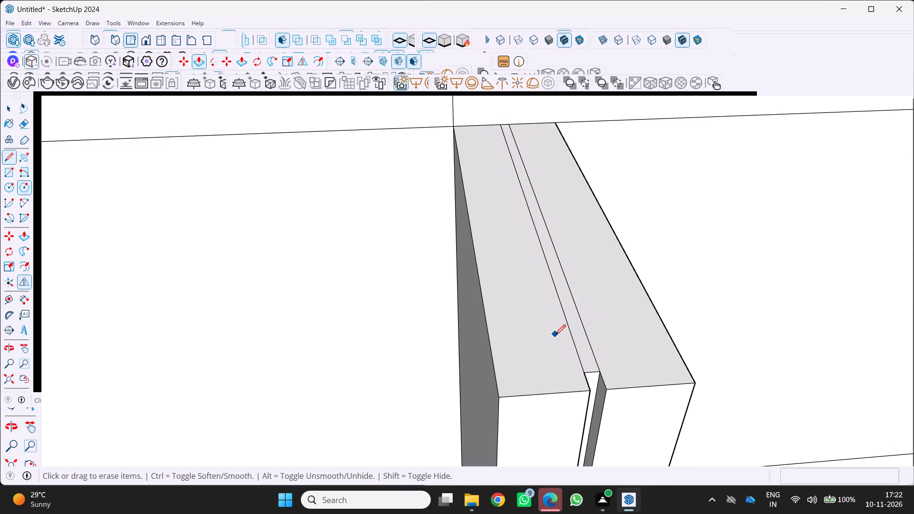
Push the narrow strip between the two lines on the slab's top down 3".
key("p")
left_click(582, 336)
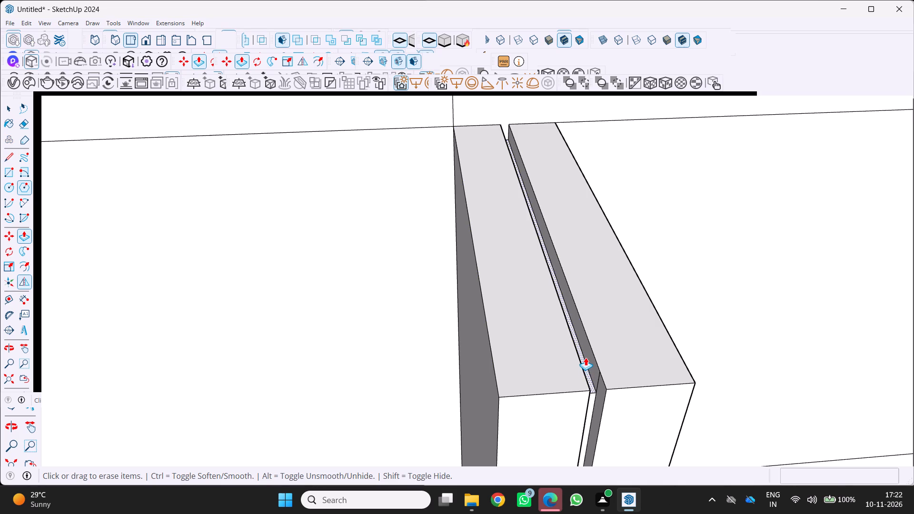
key("2")
key("BackSpace")
key("3")
key("shift+quotedbl")
key("Return")
Pull up the top of the projecting side slab's half farther from the building's front corner by 4'.
scroll(586, 362, "down", 2)
middle_click_drag(592, 366, 724, 310)
scroll(689, 307, "down", 5)
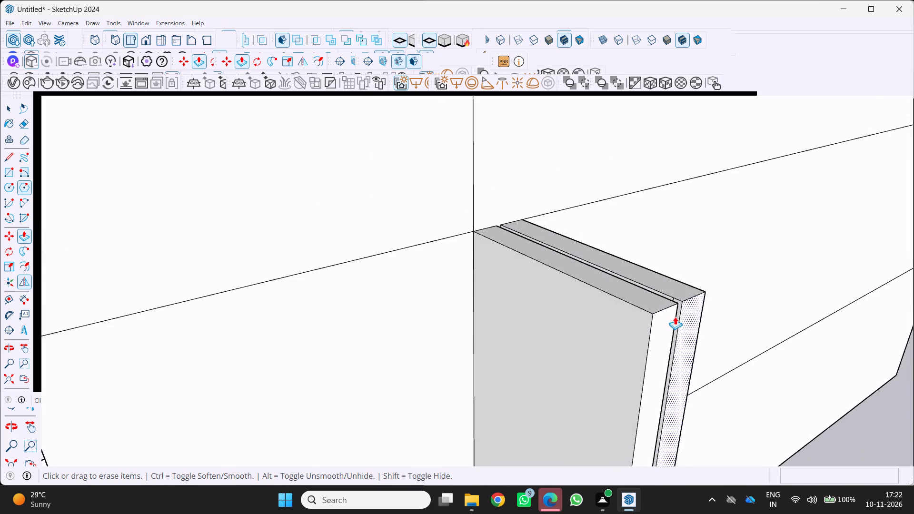
scroll(675, 316, "down", 1)
middle_click_drag(659, 326, 531, 267)
scroll(659, 326, "up", 1)
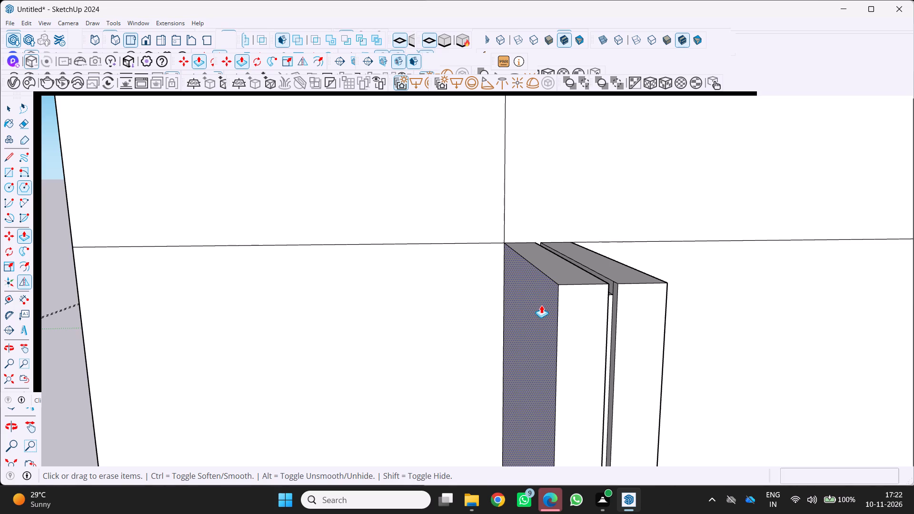
middle_click_drag(547, 324, 523, 322)
scroll(520, 317, "down", 2)
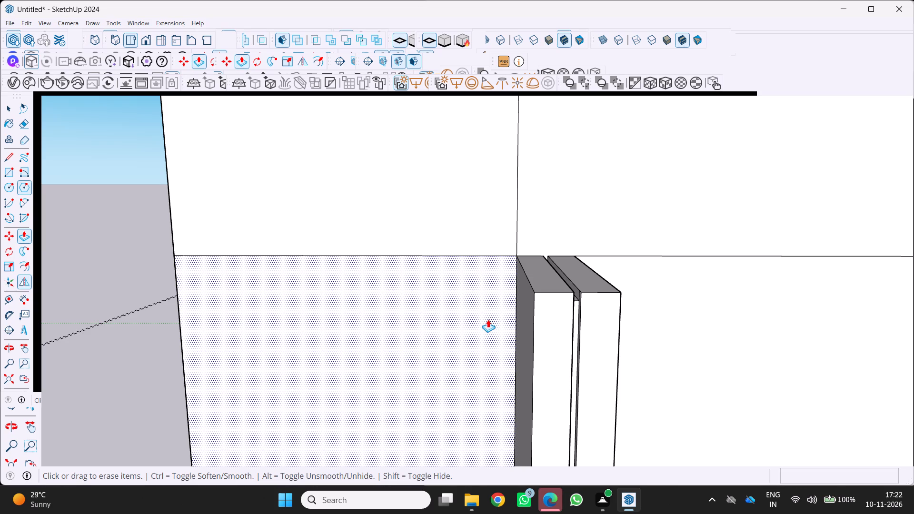
middle_click_drag(527, 279, 475, 327)
scroll(639, 269, "up", 2)
middle_click_drag(585, 294, 660, 300)
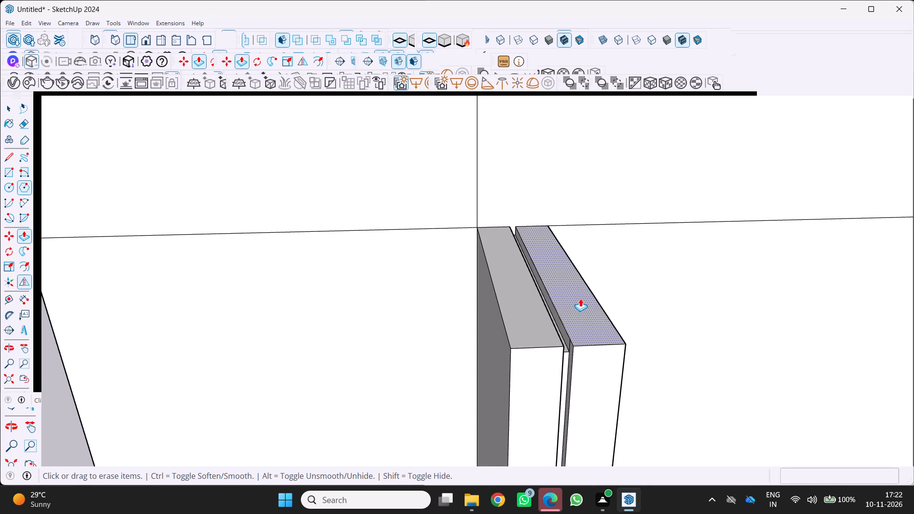
key("p")
left_click(572, 297)
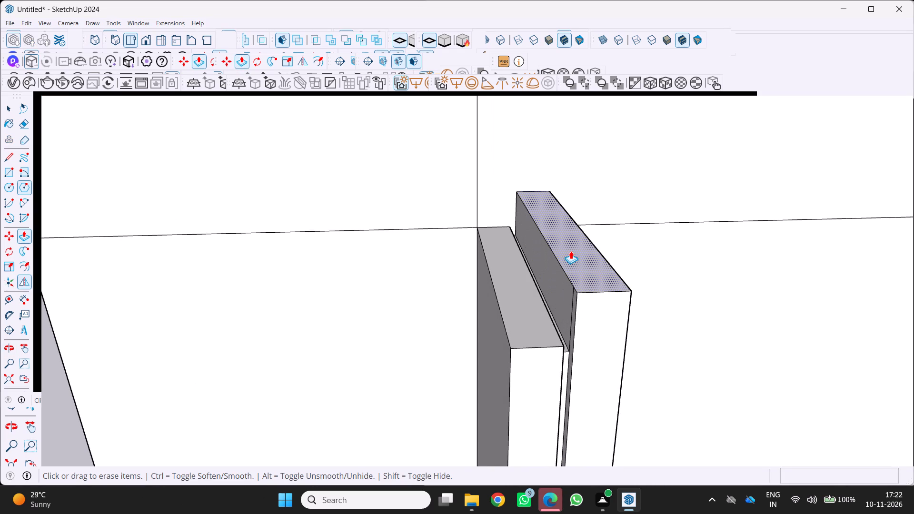
type("4'")
key("Return")
Pull up the top of the slab's other half, nearer the front corner, level with the first half's top.
scroll(557, 256, "down", 10)
middle_click_drag(556, 266, 533, 246)
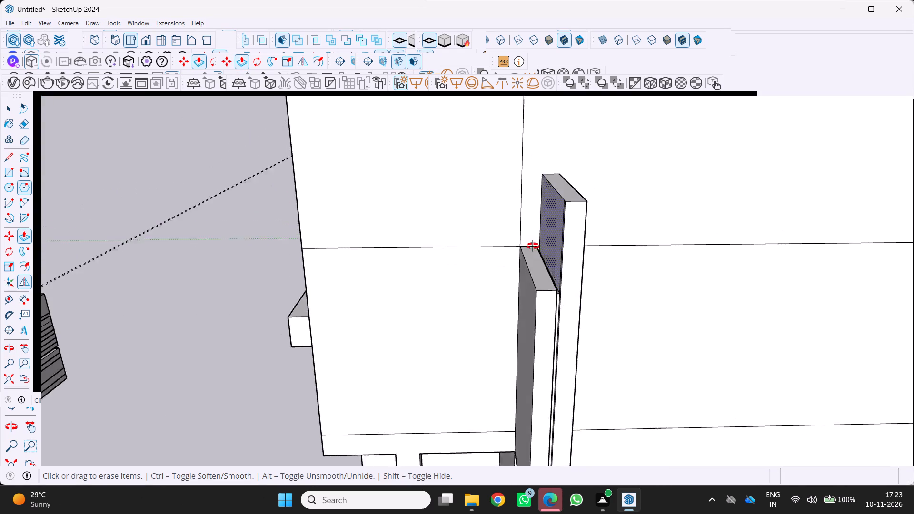
middle_click_drag(533, 246, 526, 242)
scroll(523, 263, "up", 4)
left_click(527, 269)
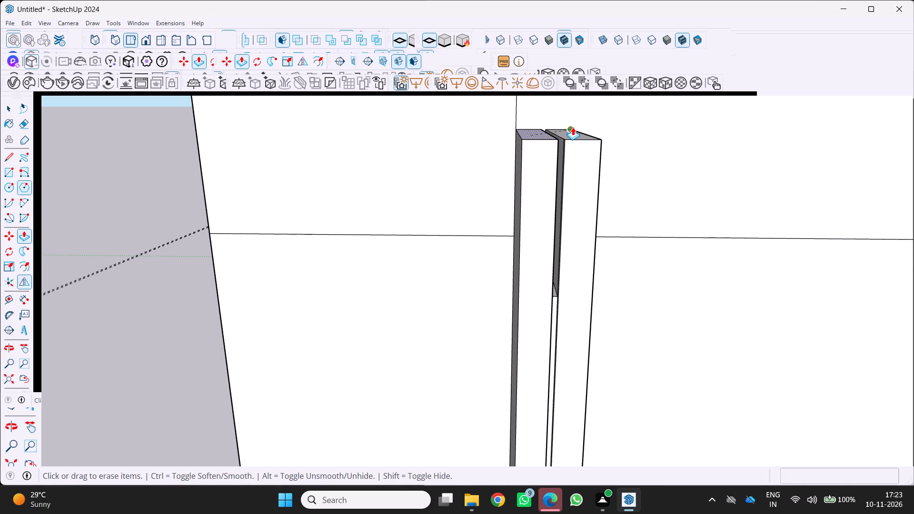
left_click(573, 127)
Pull the recessed floor between the slab's two halves up close to the top of the raised halves.
scroll(530, 219, "down", 5)
middle_click_drag(532, 242, 698, 224)
scroll(626, 229, "down", 3)
middle_click_drag(624, 232, 606, 239)
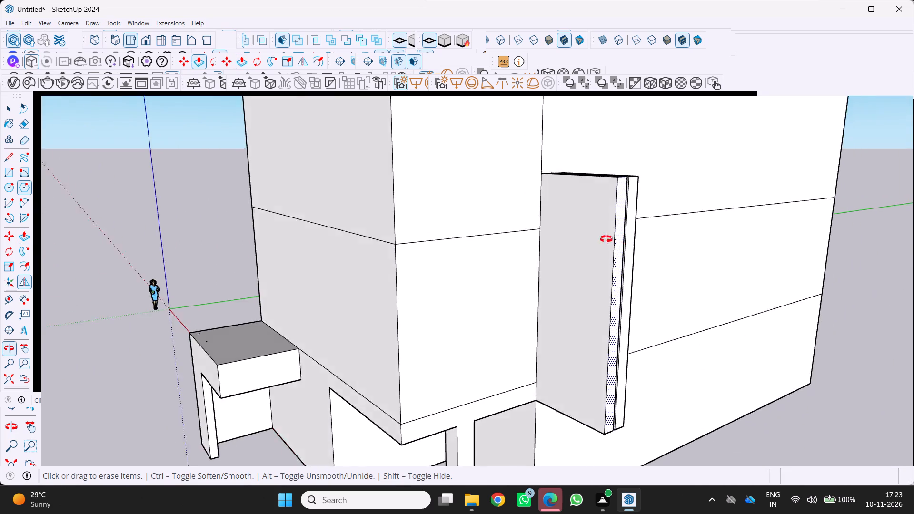
middle_click_drag(606, 239, 533, 276)
scroll(610, 245, "up", 10)
middle_click_drag(566, 258, 527, 290)
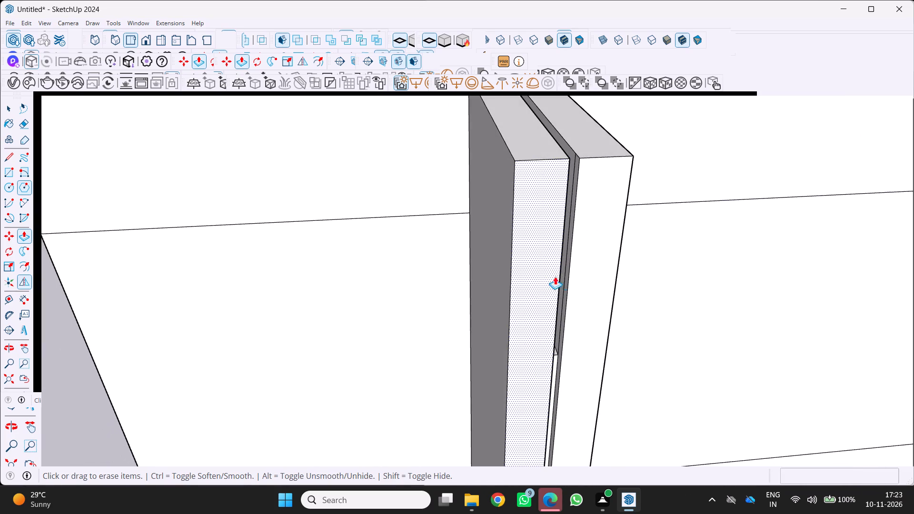
scroll(573, 313, "up", 14)
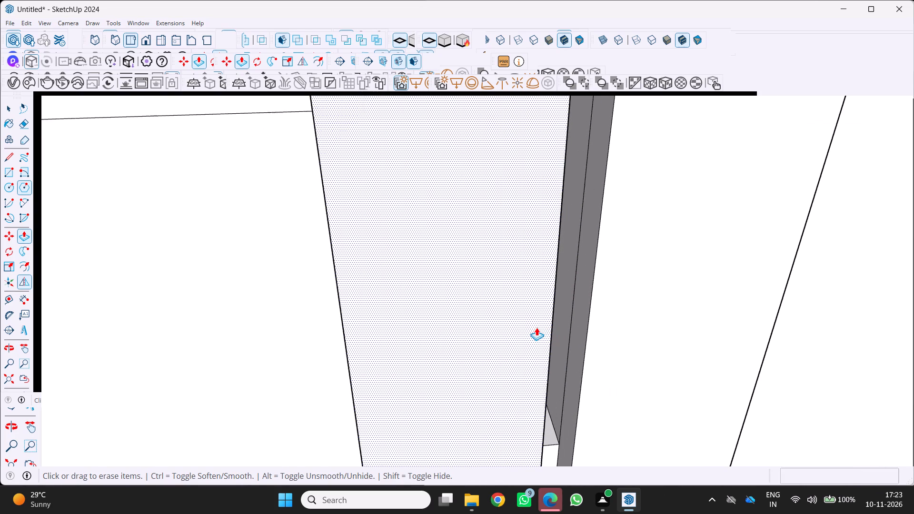
middle_click(536, 327)
scroll(607, 255, "down", 5)
middle_click_drag(608, 190, 577, 207)
scroll(575, 206, "down", 2)
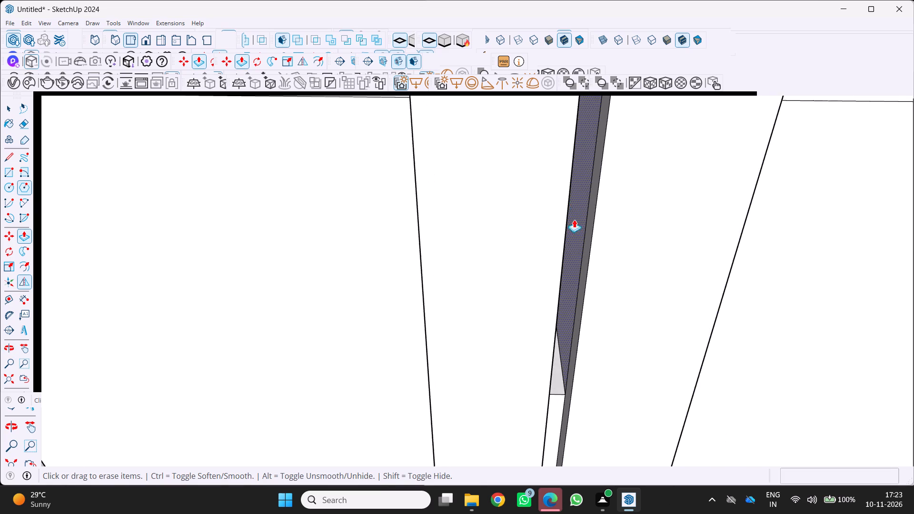
scroll(574, 219, "down", 8)
scroll(554, 277, "up", 10)
scroll(715, 163, "down", 7)
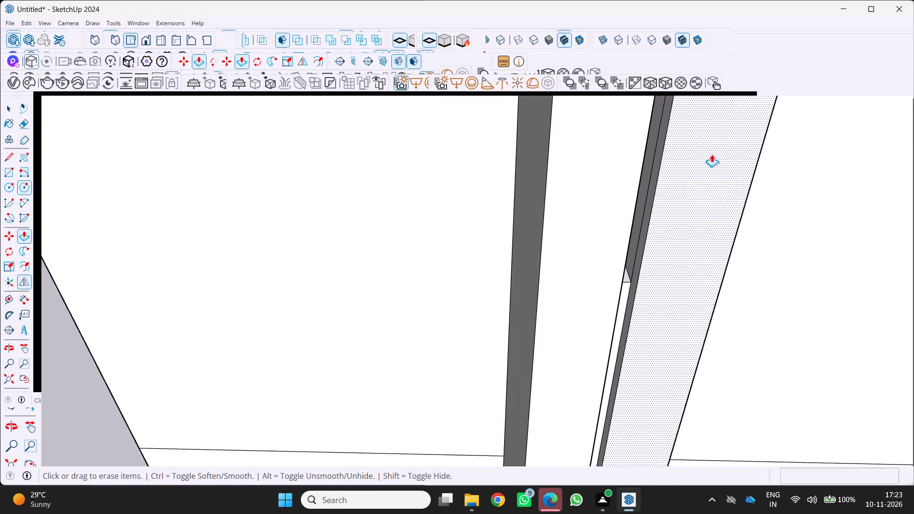
scroll(712, 154, "down", 4)
middle_click_drag(608, 225, 565, 247)
scroll(611, 235, "up", 7)
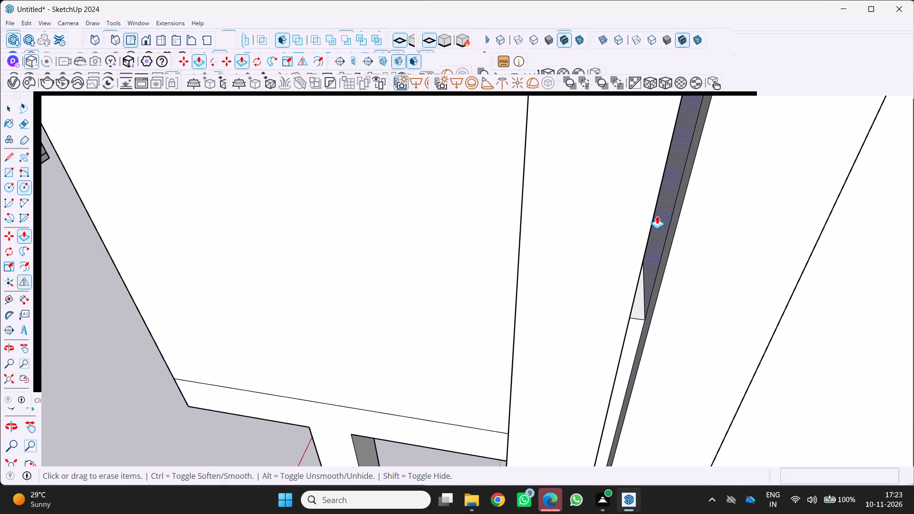
middle_click_drag(656, 217, 684, 168)
scroll(684, 168, "down", 9, "shift")
middle_click_drag(682, 175, 637, 203)
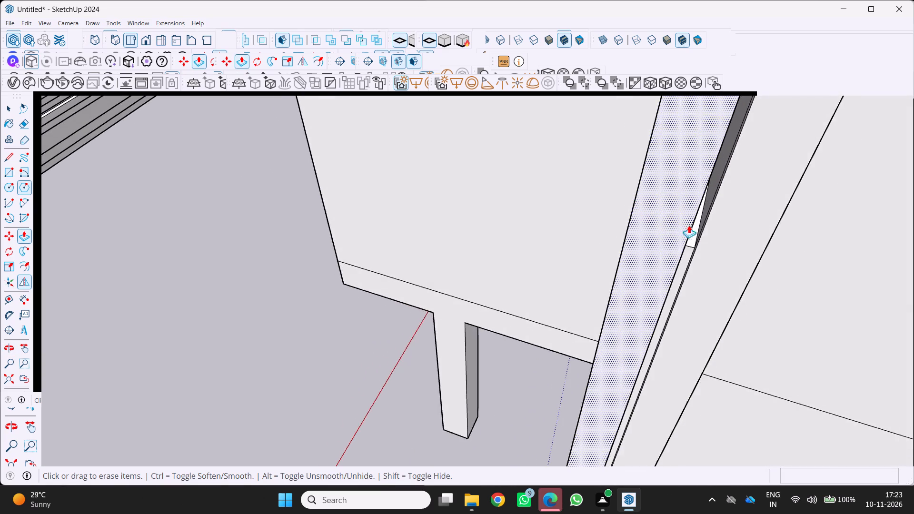
scroll(692, 226, "up", 9)
left_click(685, 254)
scroll(695, 228, "down", 4)
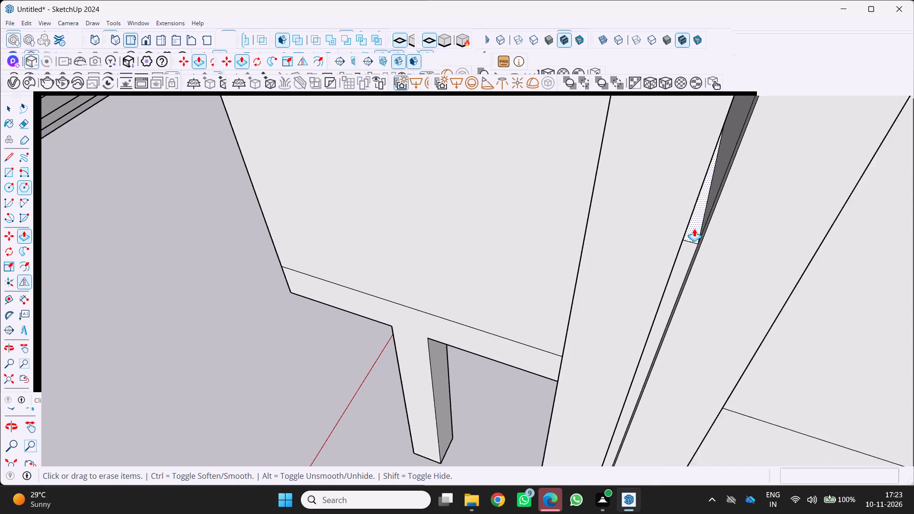
scroll(694, 228, "down", 12)
scroll(718, 156, "down", 5)
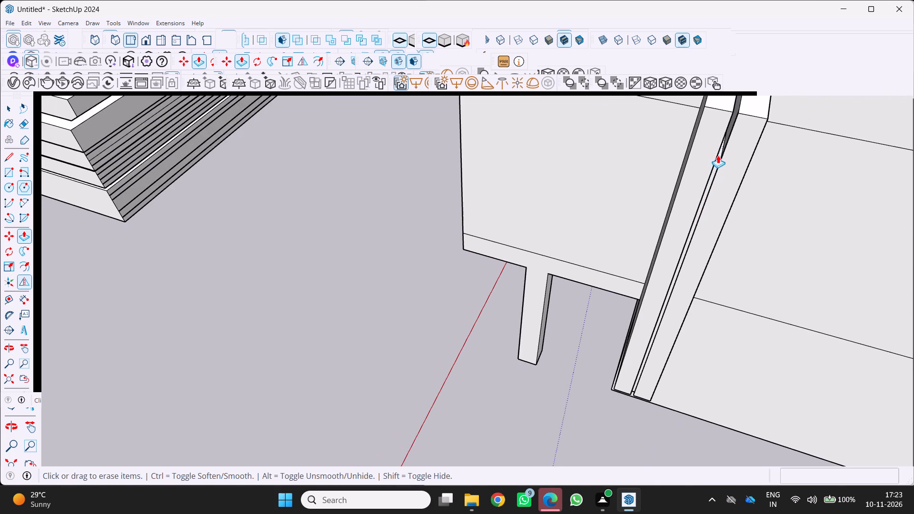
left_click(733, 124)
Pull the narrow end face of the slab's half nearer the building's front corner outward 4'.
scroll(711, 160, "down", 6)
middle_click_drag(705, 188, 624, 135)
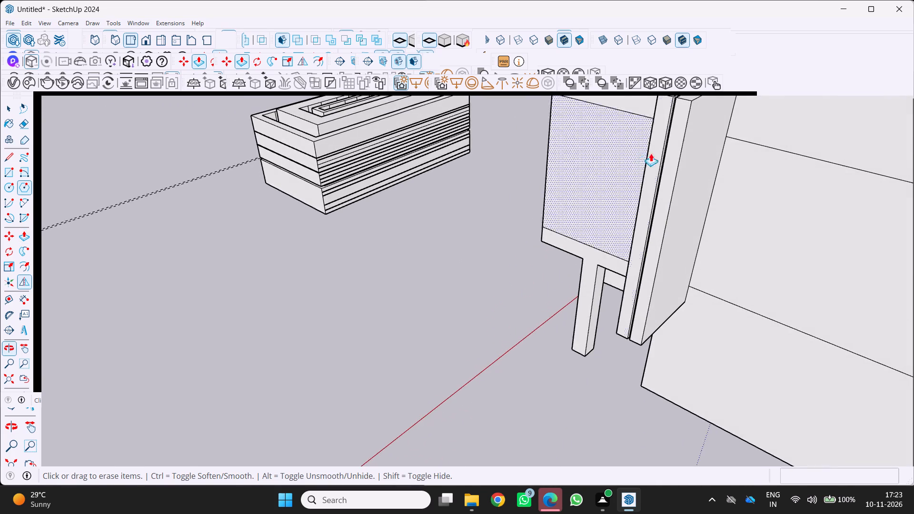
scroll(660, 161, "up", 2)
left_click(649, 164)
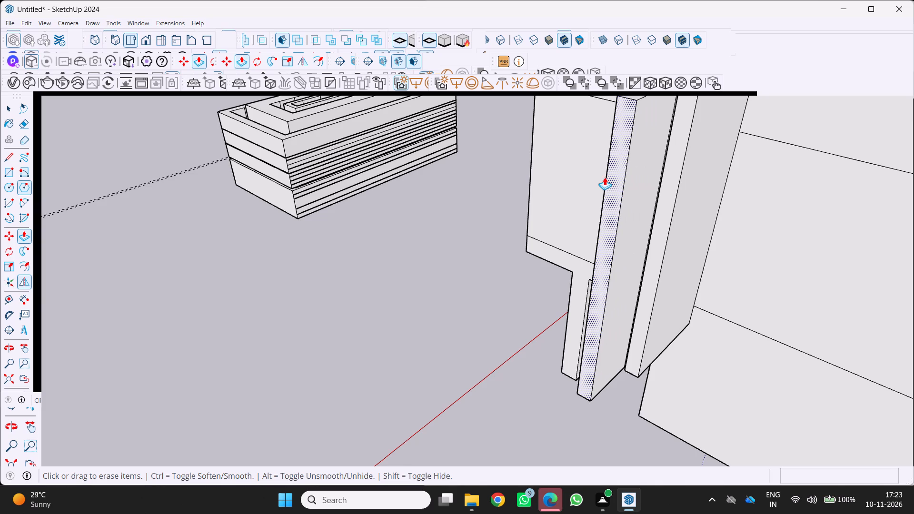
type("4'")
key("Return")
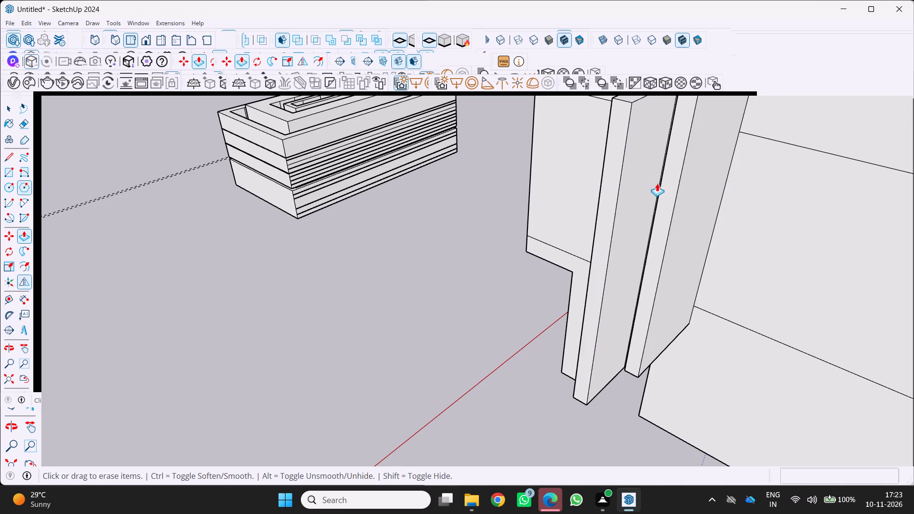
Pull the end face of the slab's other half outward flush with the extended half's end.
left_click_drag(670, 187, 658, 188)
left_click(654, 210)
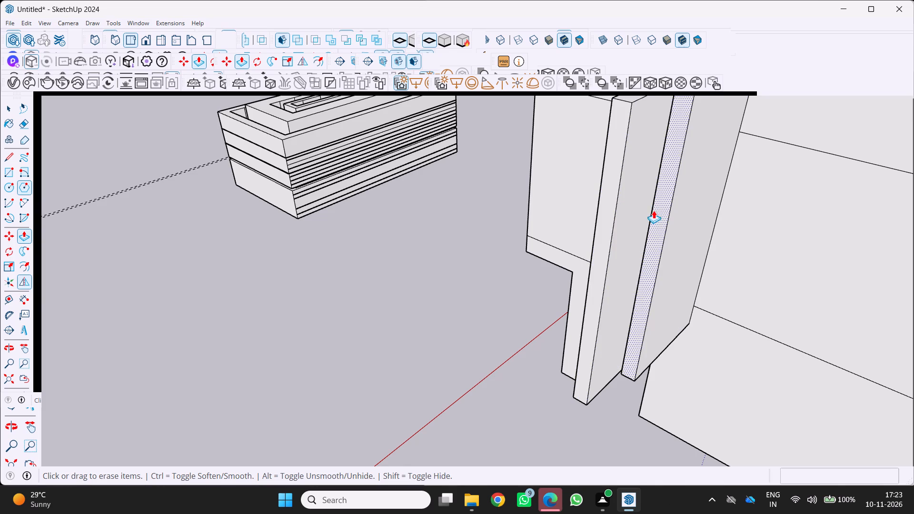
left_click(594, 213)
Examine the enlarged side slab, the building and the ringed box from above and from the side.
middle_click_drag(624, 234, 721, 321)
scroll(721, 321, "down", 4)
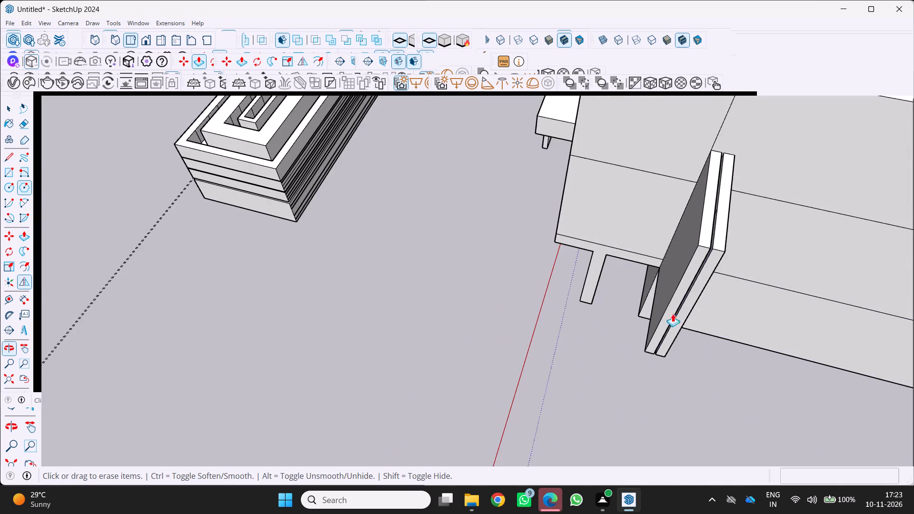
scroll(652, 284, "up", 1)
middle_click_drag(691, 274, 656, 188)
scroll(679, 203, "up", 2)
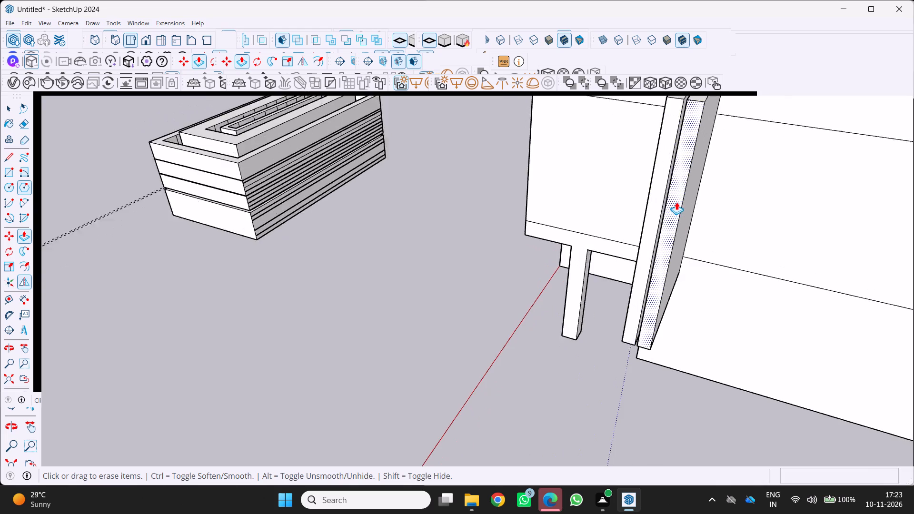
scroll(676, 202, "up", 3)
middle_click_drag(658, 213, 704, 244)
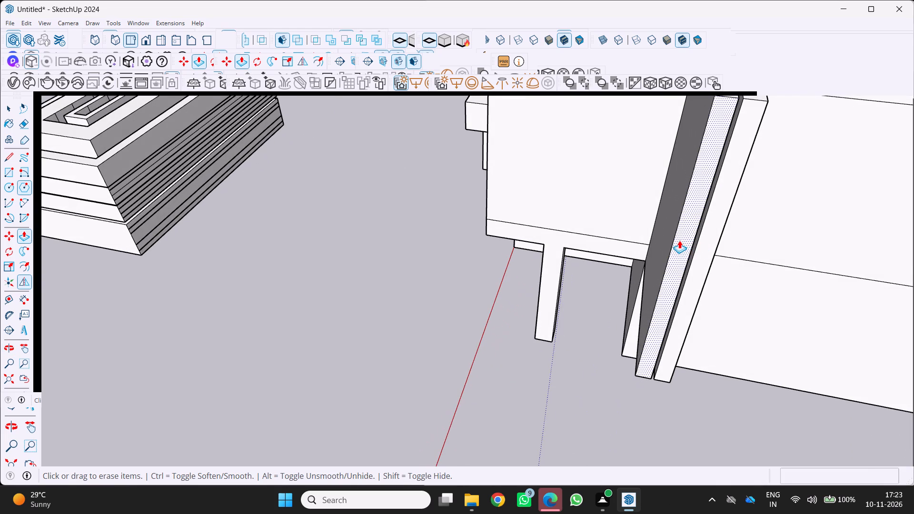
scroll(675, 242, "down", 3)
middle_click_drag(674, 247, 611, 297)
scroll(611, 297, "down", 5)
middle_click_drag(616, 292, 629, 227)
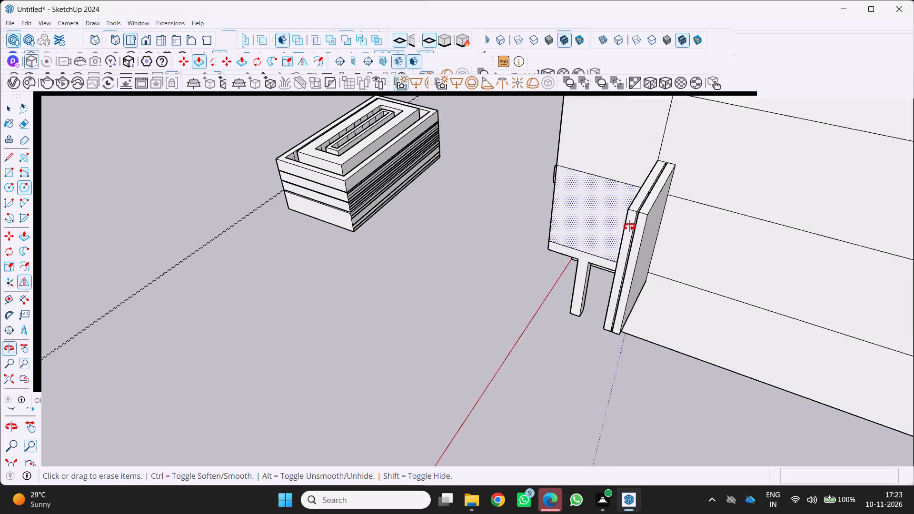
middle_click_drag(629, 227, 642, 218)
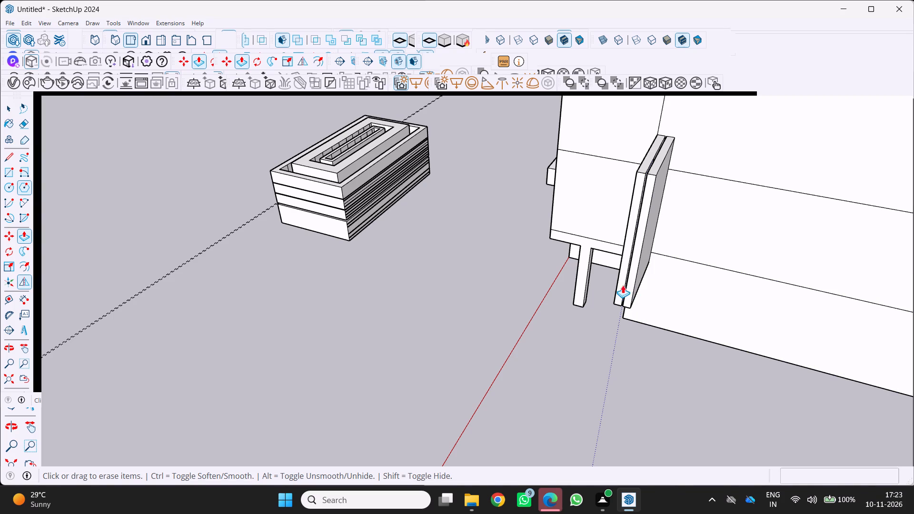
middle_click_drag(644, 309, 761, 334)
scroll(761, 333, "down", 1)
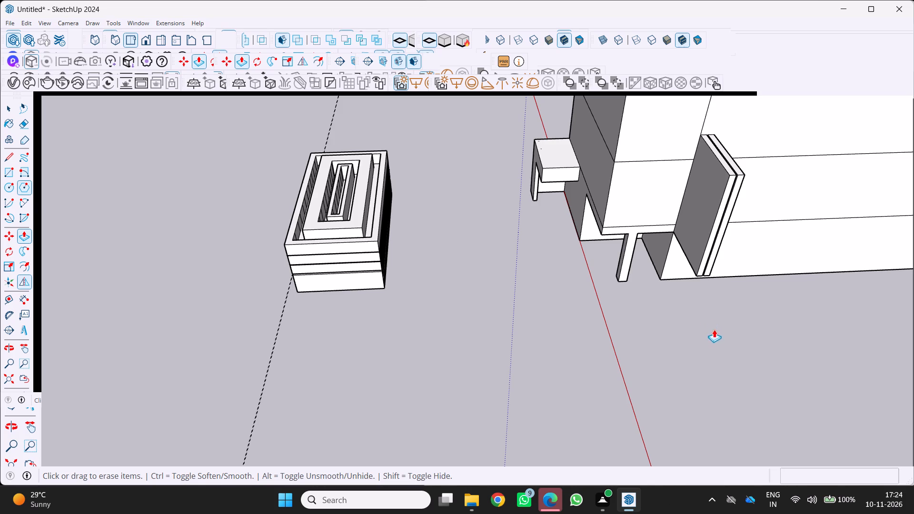
middle_click_drag(682, 345, 817, 353)
scroll(816, 353, "up", 1)
scroll(692, 307, "up", 1)
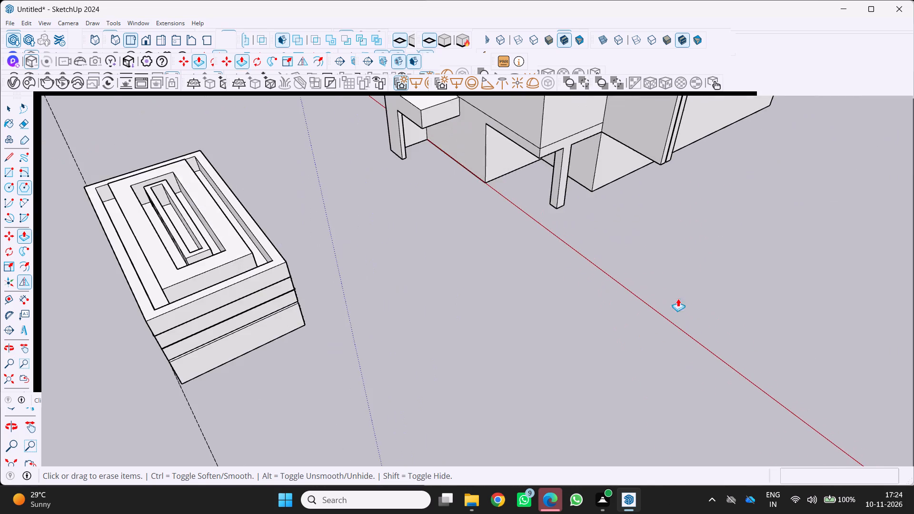
scroll(678, 298, "up", 1)
middle_click_drag(666, 299, 676, 338)
scroll(678, 335, "down", 10)
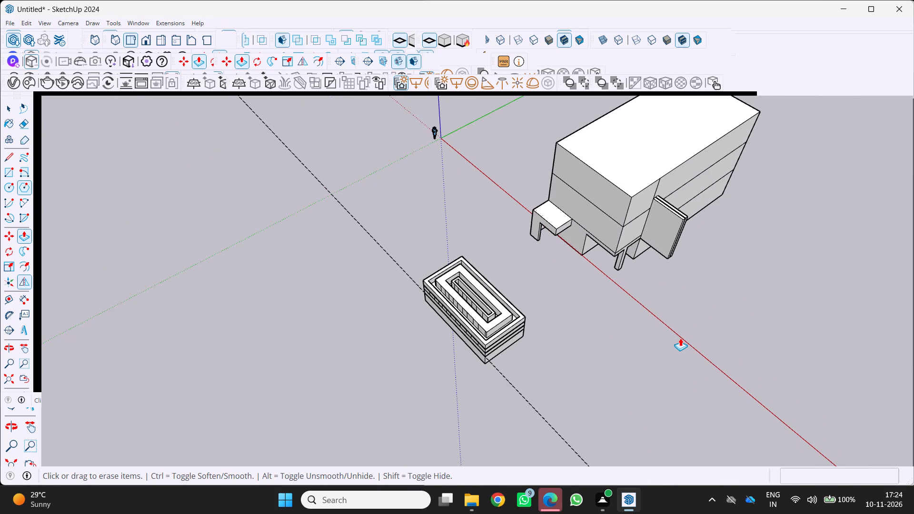
scroll(684, 339, "down", 1)
middle_click_drag(684, 340, 713, 339)
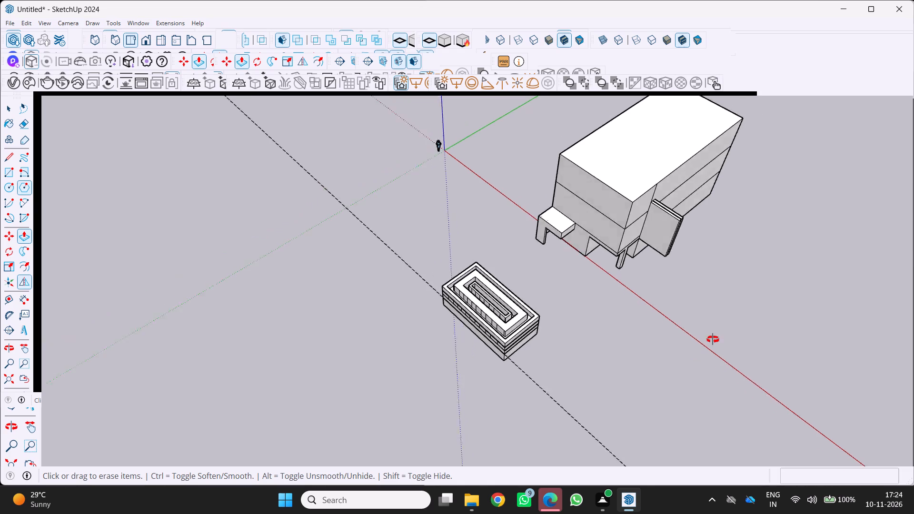
middle_click_drag(713, 339, 733, 320)
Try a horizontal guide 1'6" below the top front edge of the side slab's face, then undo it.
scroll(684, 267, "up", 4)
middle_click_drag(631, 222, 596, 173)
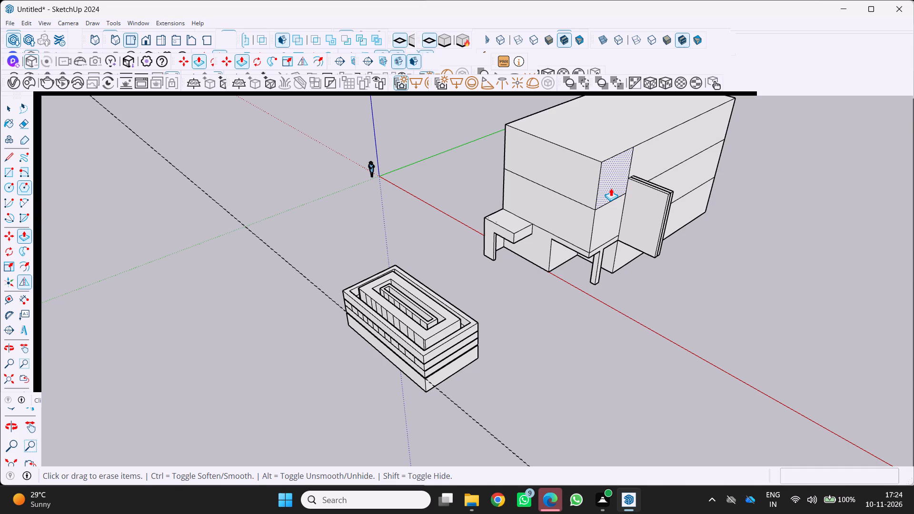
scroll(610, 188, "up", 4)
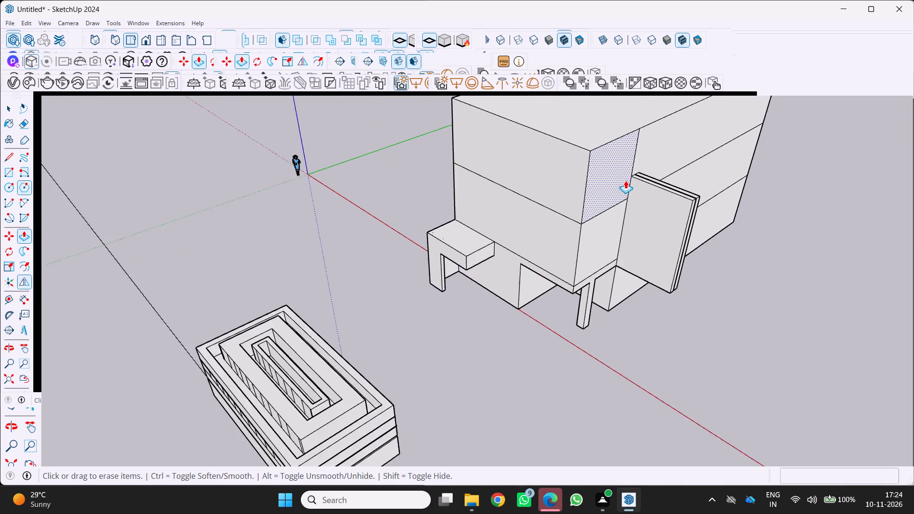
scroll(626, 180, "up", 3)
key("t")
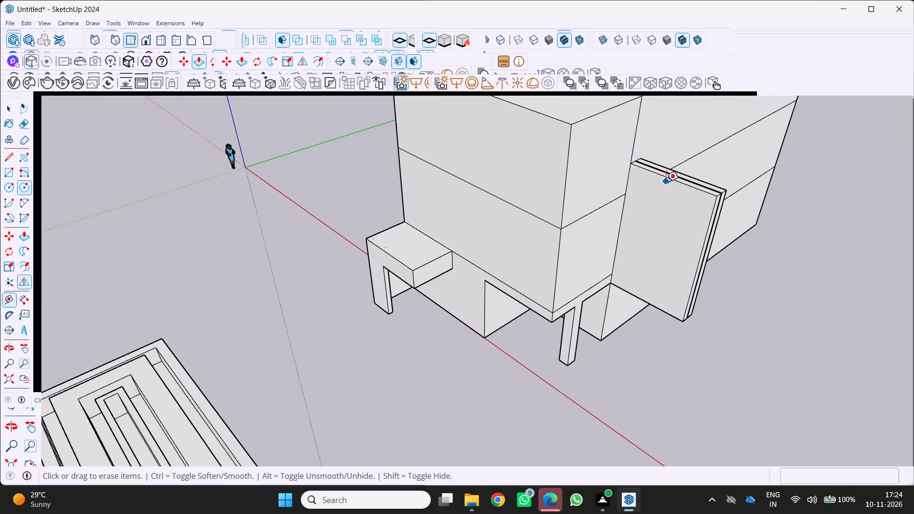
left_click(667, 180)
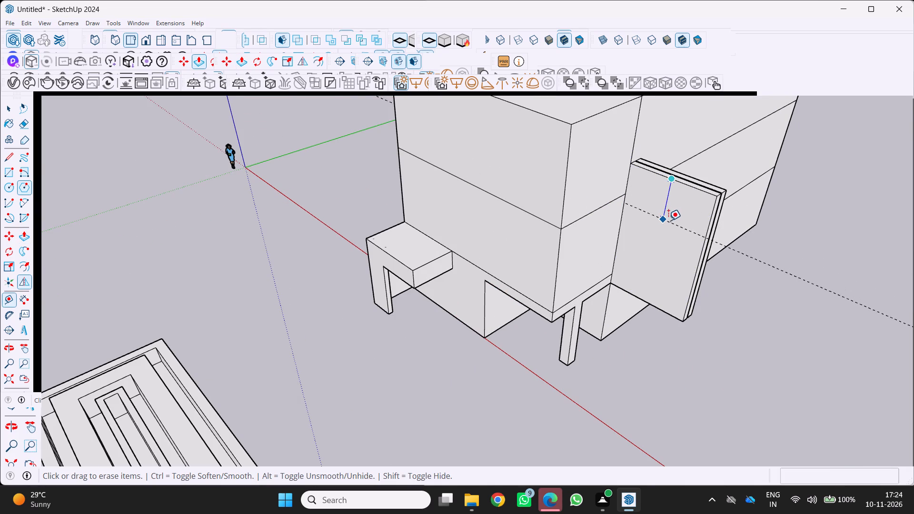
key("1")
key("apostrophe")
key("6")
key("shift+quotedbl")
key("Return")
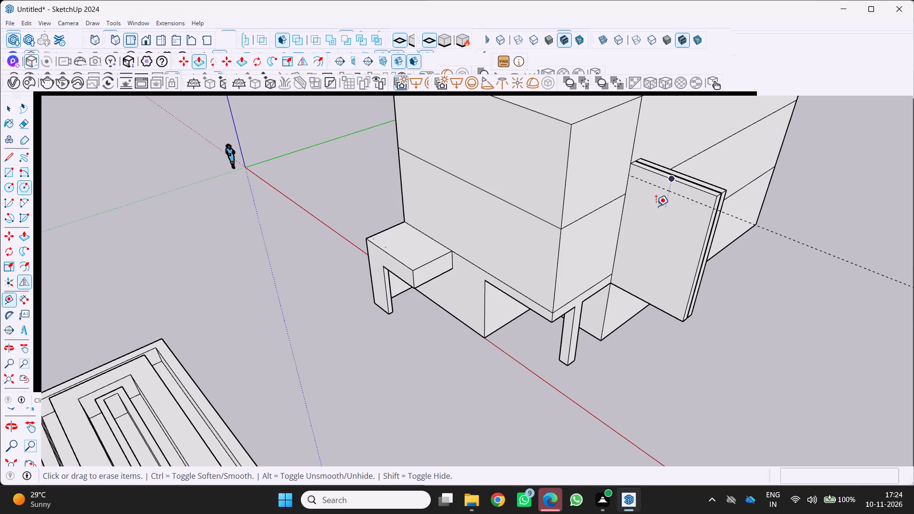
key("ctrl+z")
Place a horizontal guide on the side slab's front face, 1'6" below its top edge.
scroll(642, 316, "up", 4)
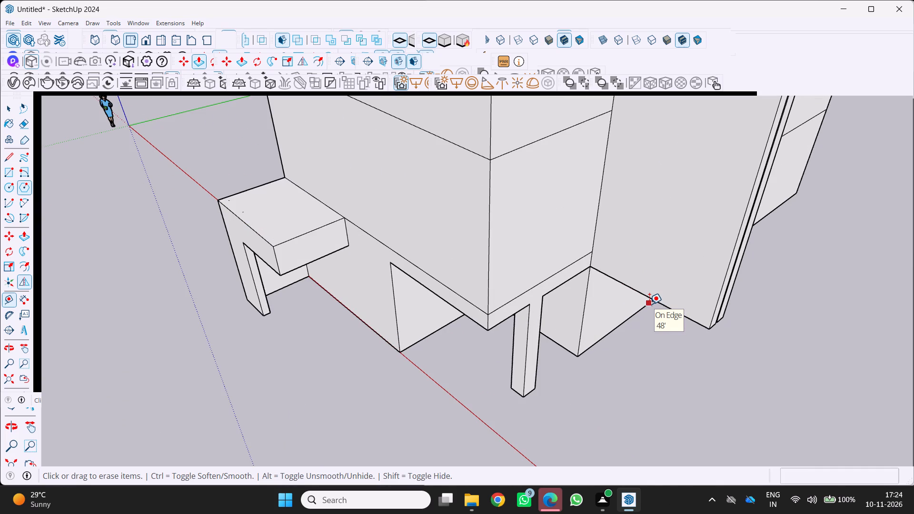
scroll(648, 306, "down", 4)
key("t")
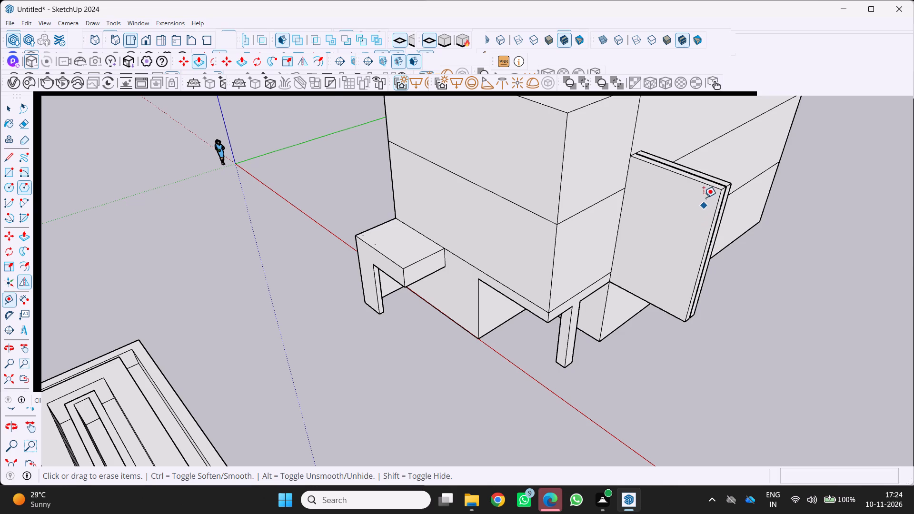
scroll(695, 183, "up", 2)
scroll(649, 169, "up", 2)
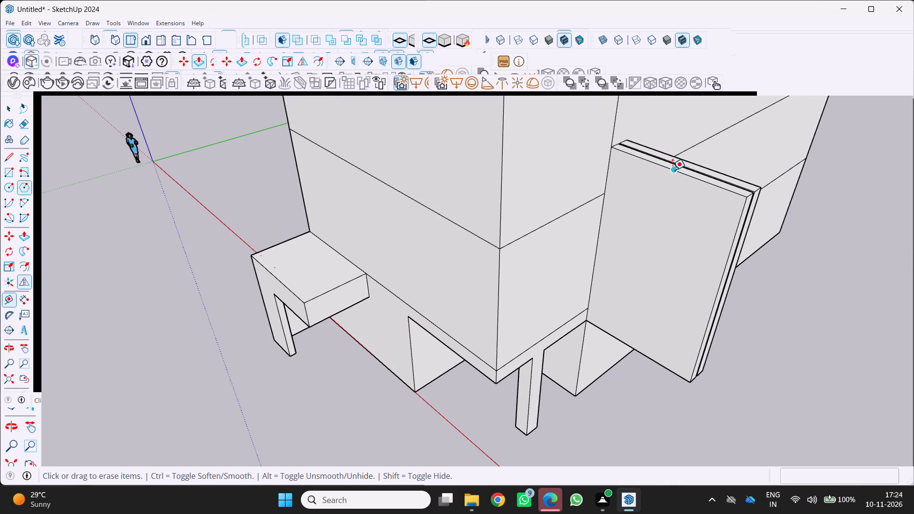
left_click(673, 170)
scroll(679, 215, "up", 3)
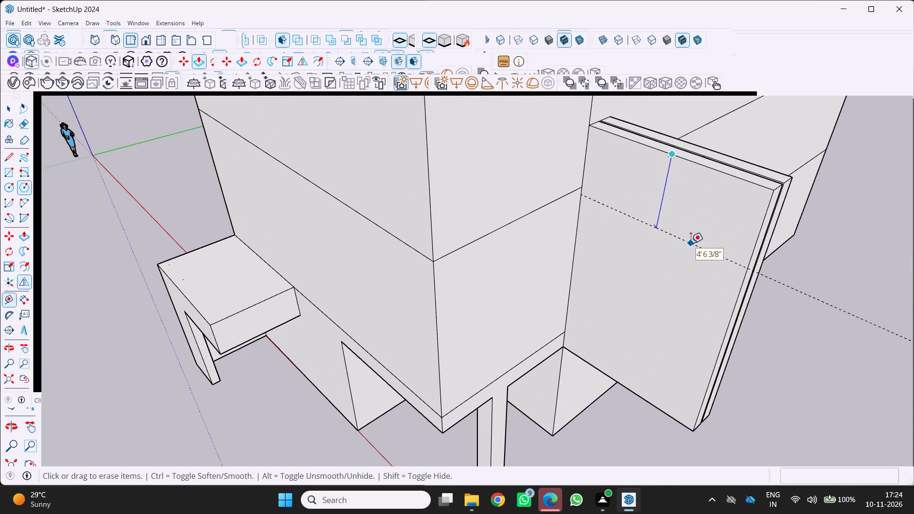
type("1'6\"")
key("Return")
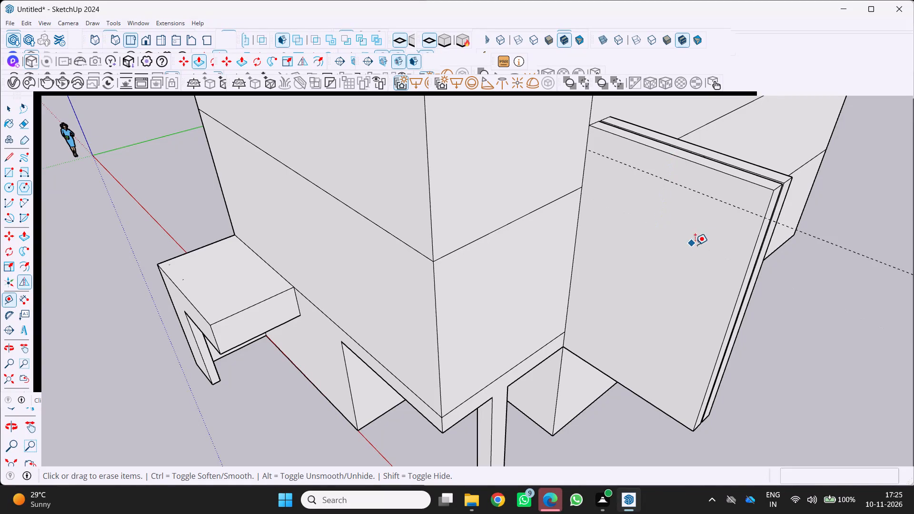
Add a parallel guide 2" below the upper horizontal guide on the slab's face.
scroll(725, 226, "up", 3)
left_click(730, 202)
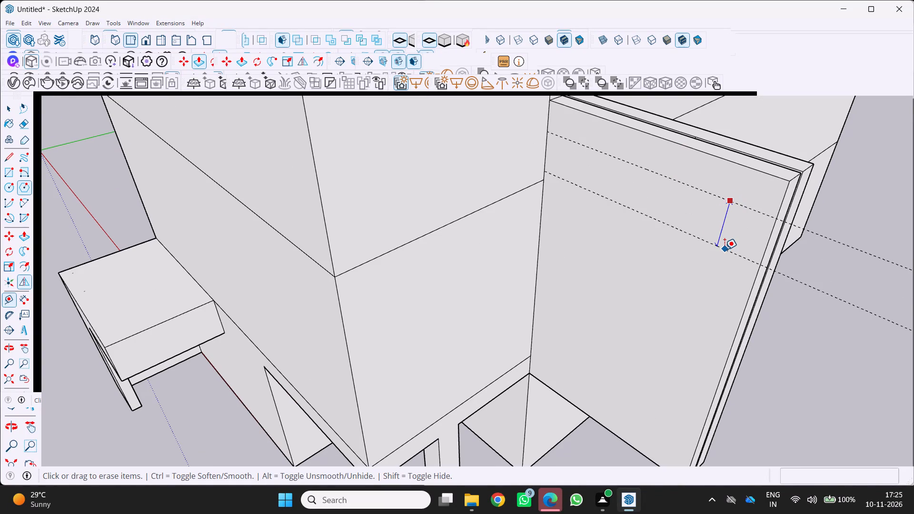
scroll(725, 250, "up", 6)
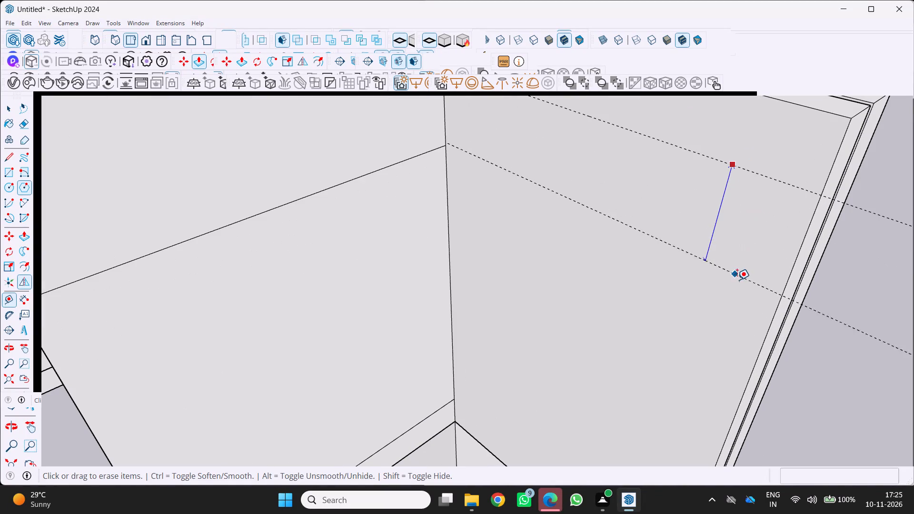
key("2")
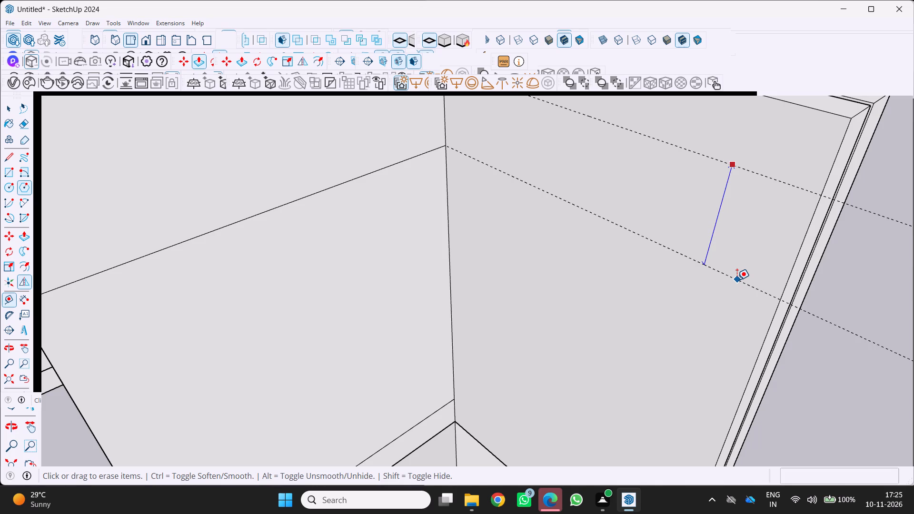
key("Return")
Place a horizontal guide on the slab's front face, 1'6" above its bottom edge.
scroll(820, 302, "down", 5)
middle_click_drag(807, 313, 829, 271)
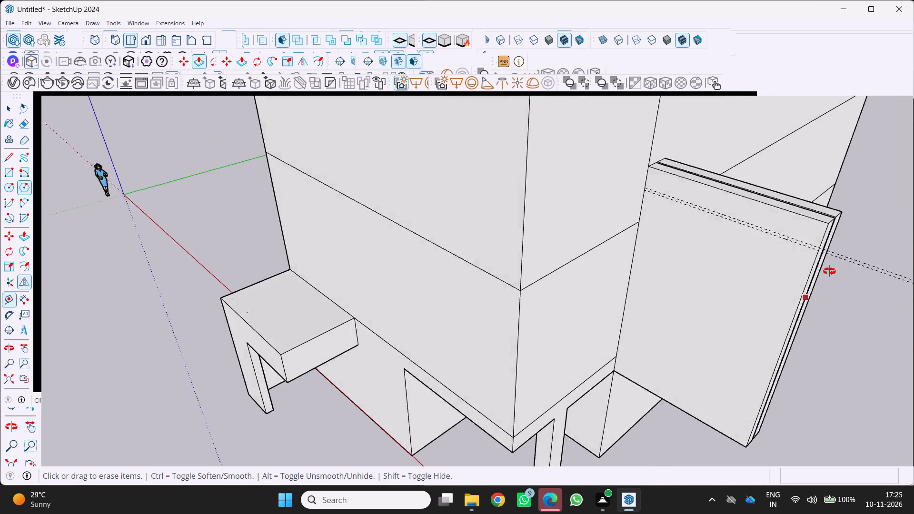
middle_click_drag(829, 271, 850, 234)
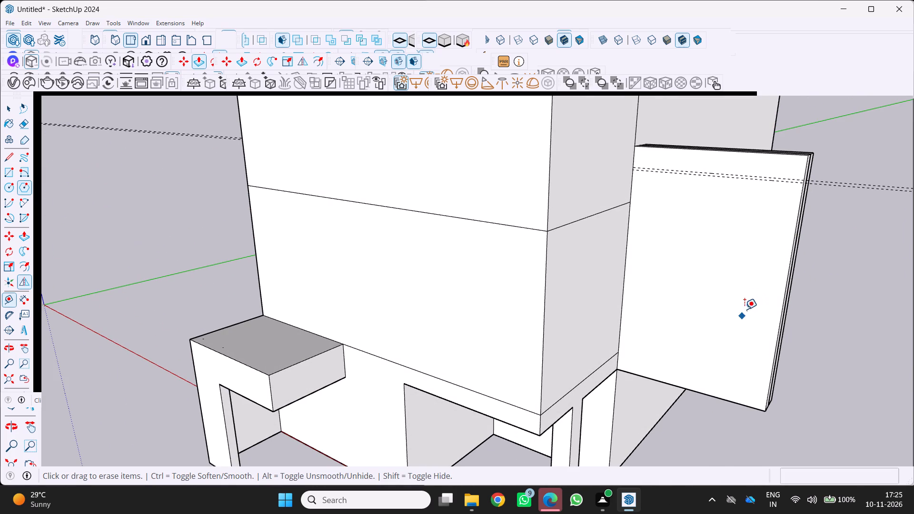
left_click(674, 388)
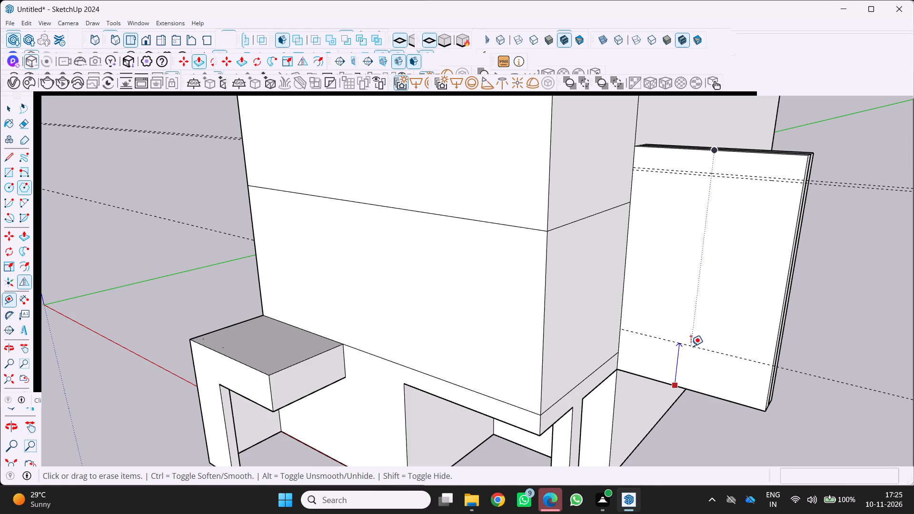
type("1'")
type("6\"")
key("Return")
Add a parallel guide 2" above the lower horizontal guide on the slab's face.
scroll(647, 388, "up", 2)
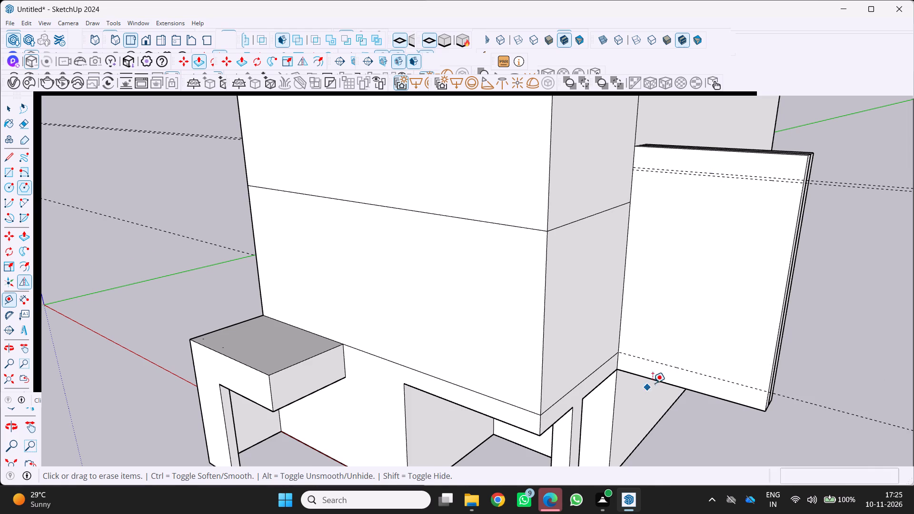
scroll(653, 383, "up", 3)
left_click(688, 355)
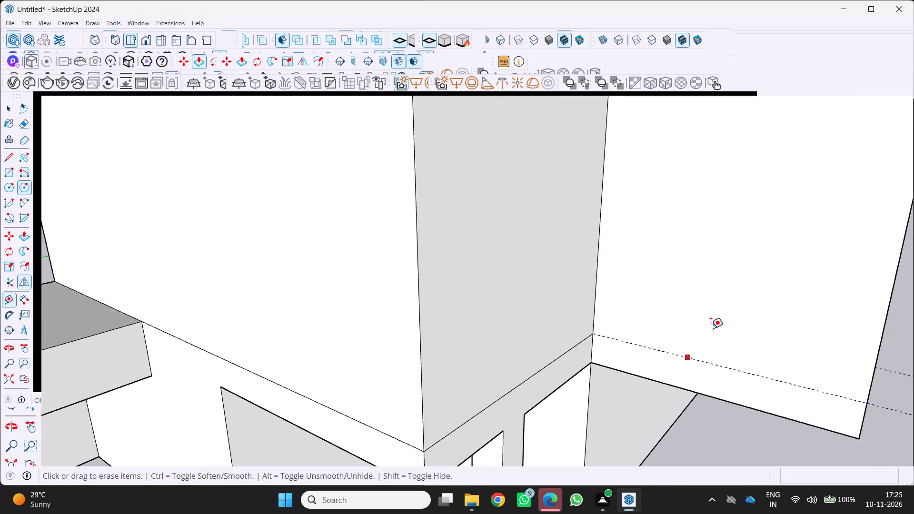
key("2")
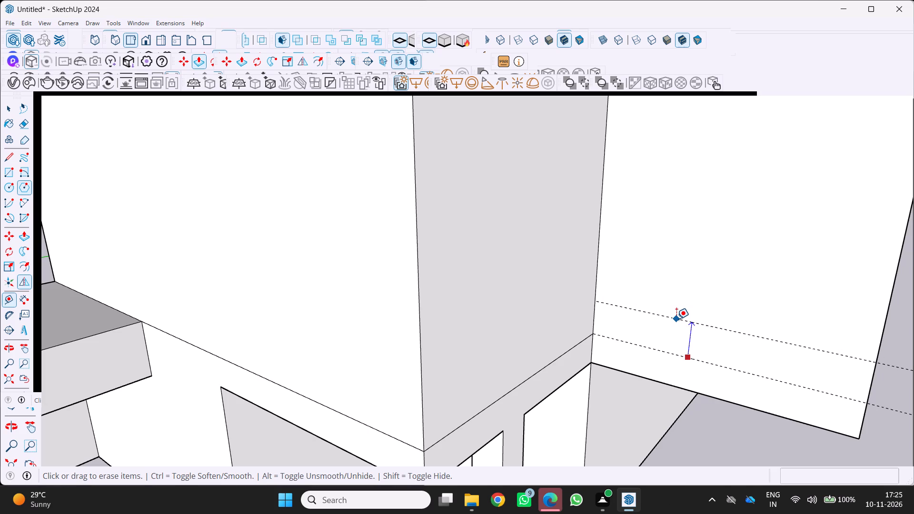
key("Return")
Place a vertical guide on the slab's front face, 1'6" inward from its outer side edge.
scroll(664, 334, "down", 8)
scroll(796, 290, "up", 3)
scroll(735, 262, "up", 3)
left_click(757, 239)
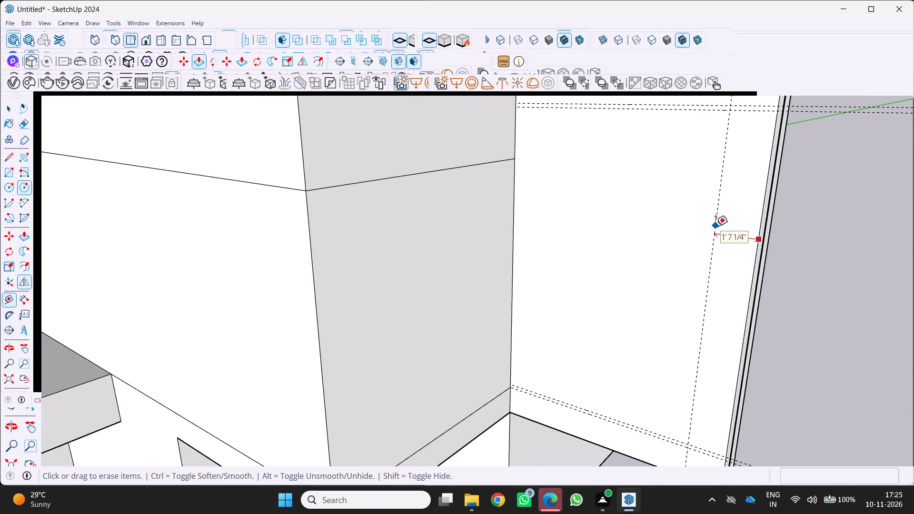
type("1'6")
key("shift+quotedbl")
key("Escape")
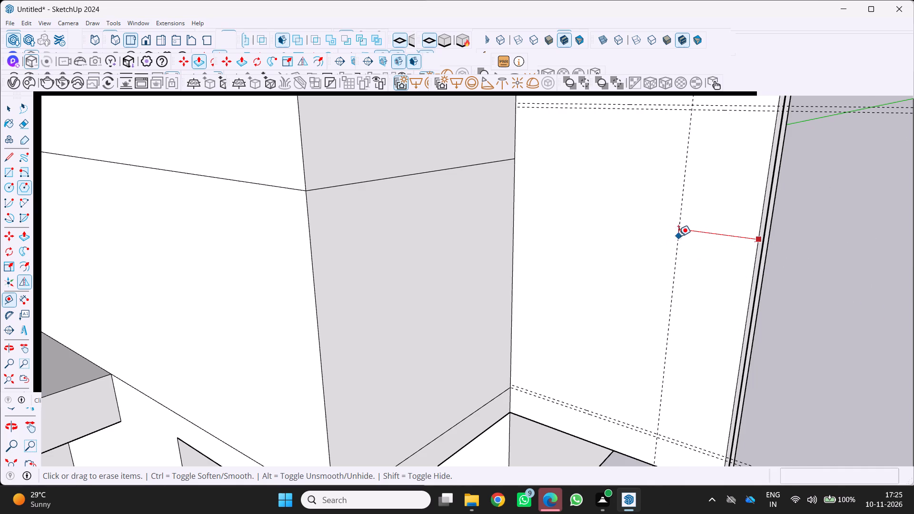
type("1'")
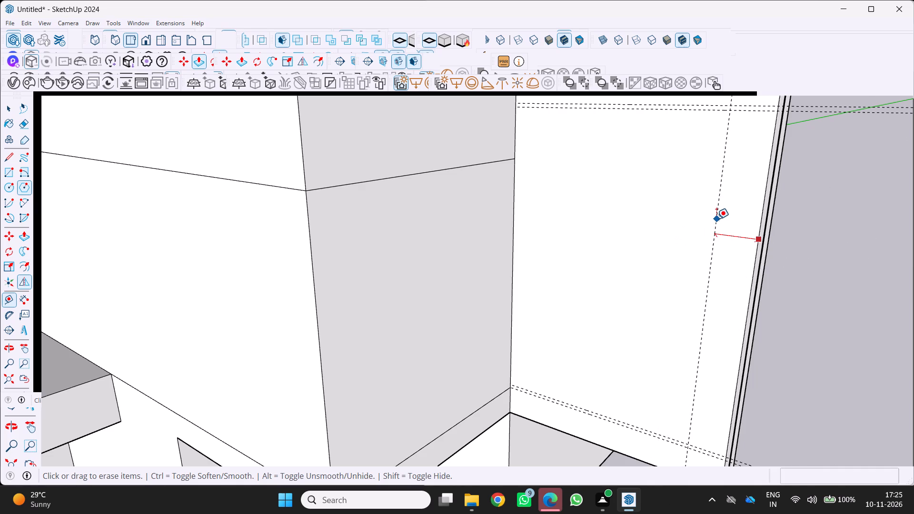
key("6")
key("shift+quotedbl")
key("Return")
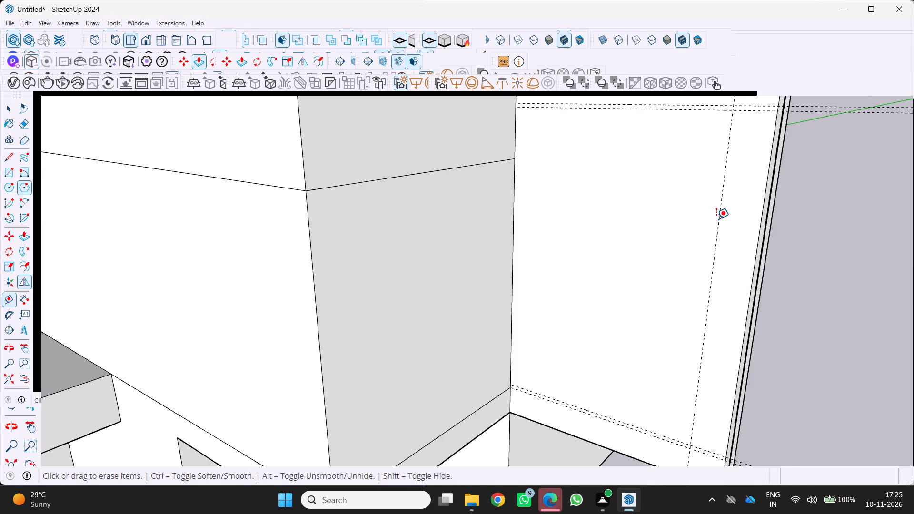
Add a parallel vertical guide 2" further inward from the vertical guide on the slab's face.
scroll(755, 205, "up", 2)
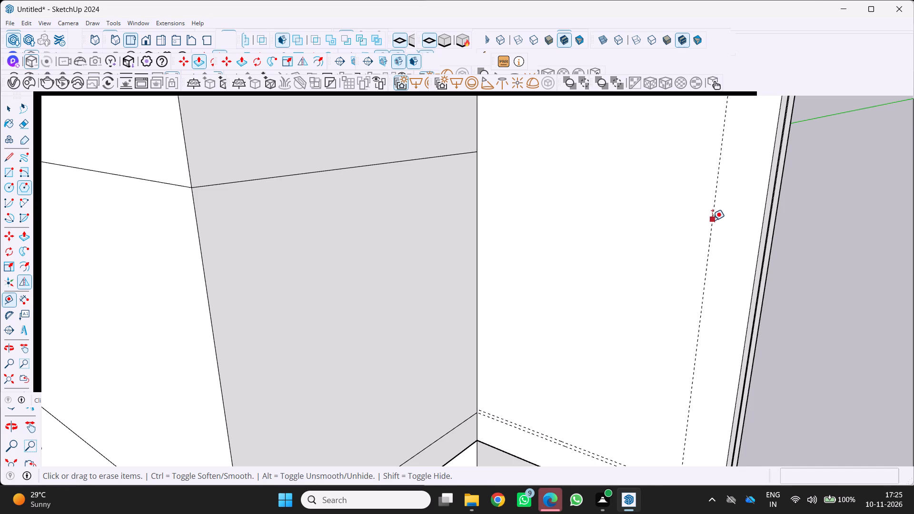
left_click(715, 217)
key("2")
key("Return")
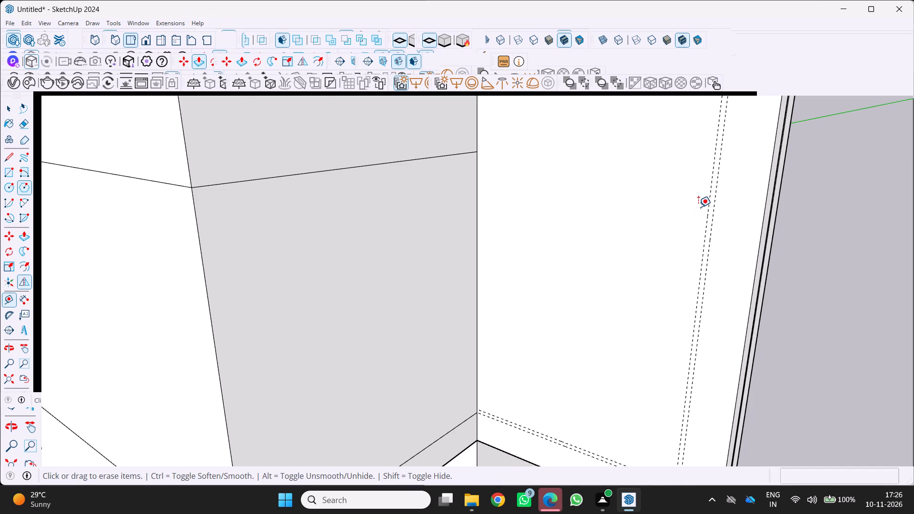
Examine the guides on the slab's face and the slab's bottom edge where it meets the building.
scroll(702, 213, "down", 4)
middle_click_drag(698, 221, 757, 253)
scroll(757, 253, "down", 4)
middle_click_drag(694, 293, 659, 241)
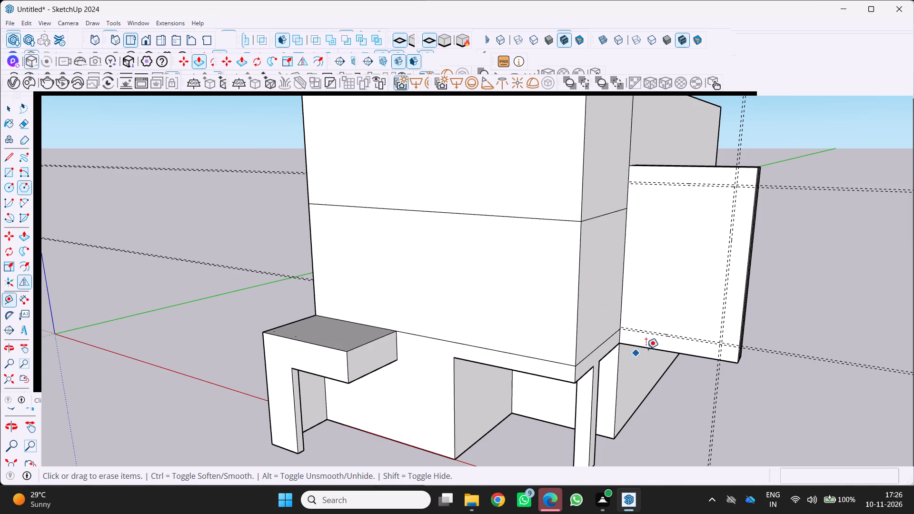
scroll(650, 340, "up", 4)
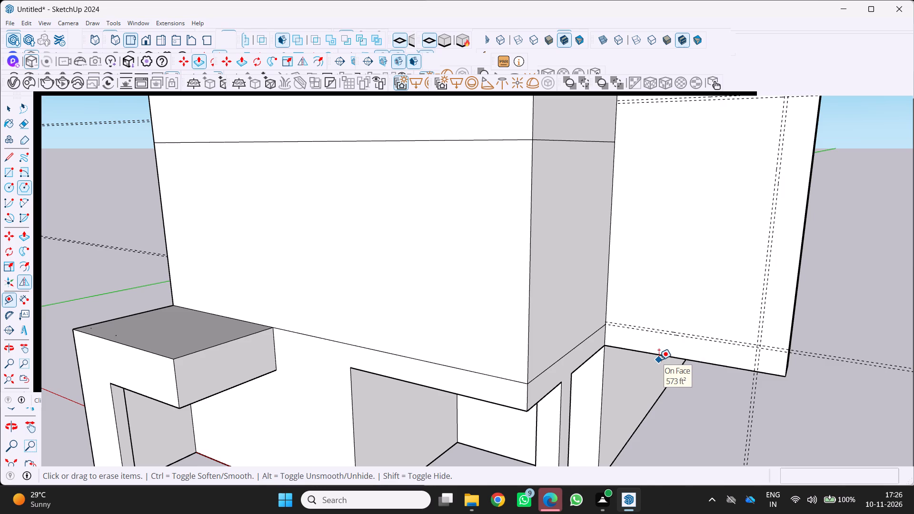
scroll(663, 360, "down", 1)
middle_click_drag(663, 360, 644, 365)
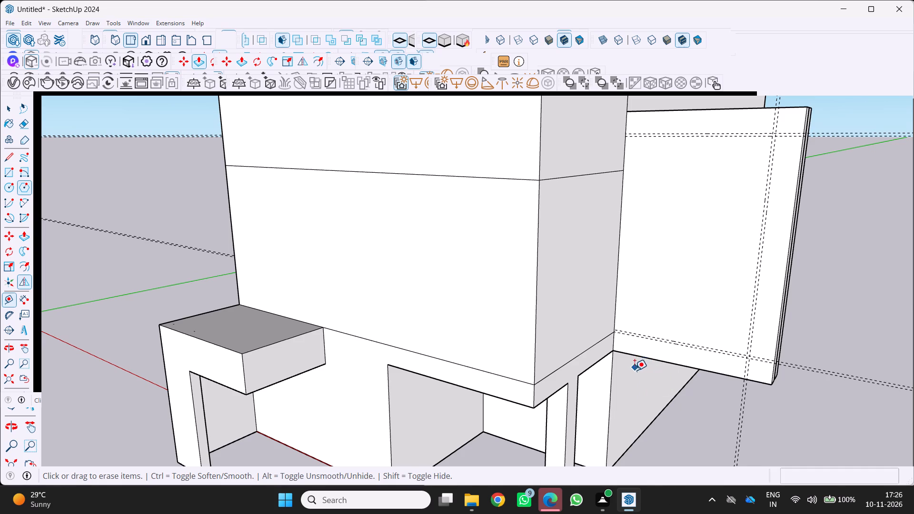
scroll(633, 372, "up", 2)
middle_click_drag(654, 353, 646, 371)
scroll(646, 371, "up", 1)
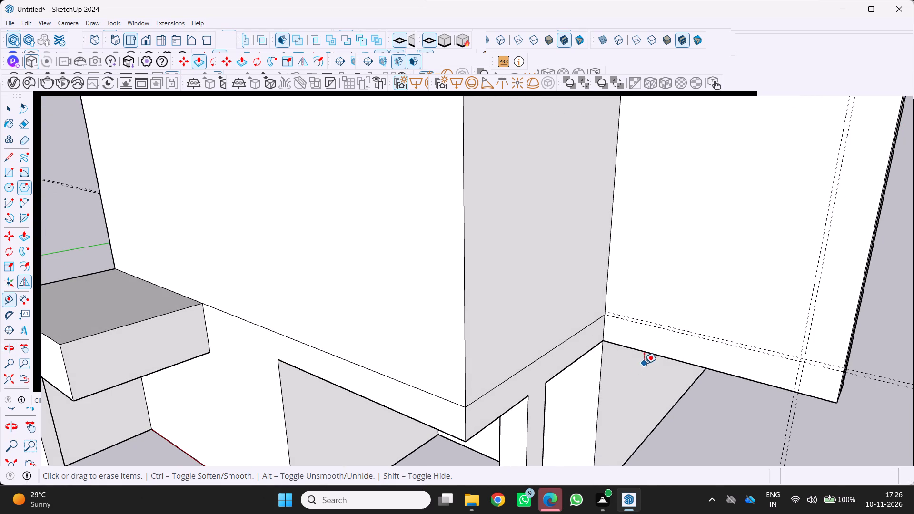
scroll(640, 366, "down", 5)
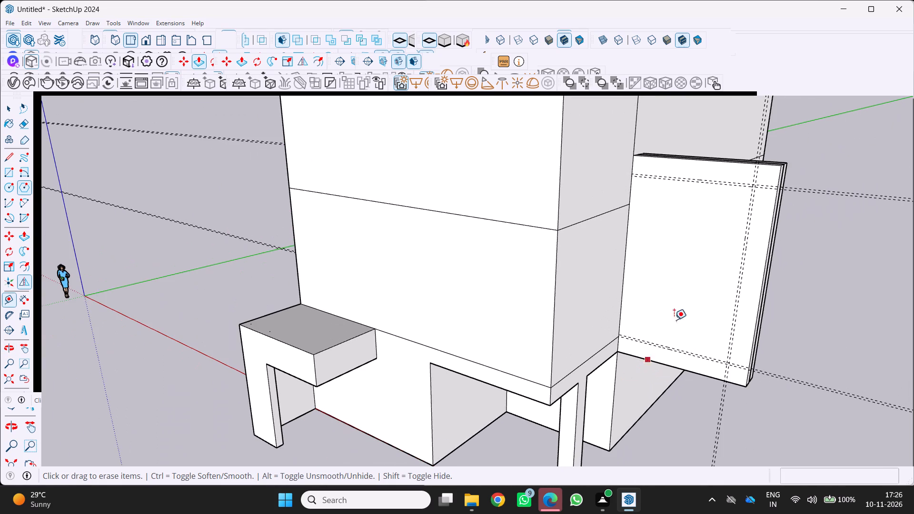
Draw the outer border rectangle on the slab's face, from the upper outer guide at the building edge to the lower outer guide intersection.
key("r")
scroll(660, 218, "up", 2)
scroll(629, 172, "up", 2)
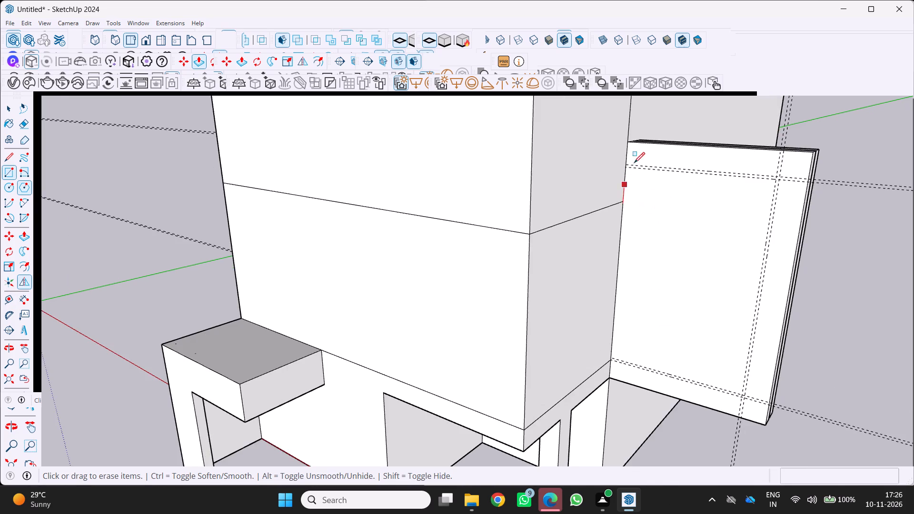
scroll(634, 163, "up", 11)
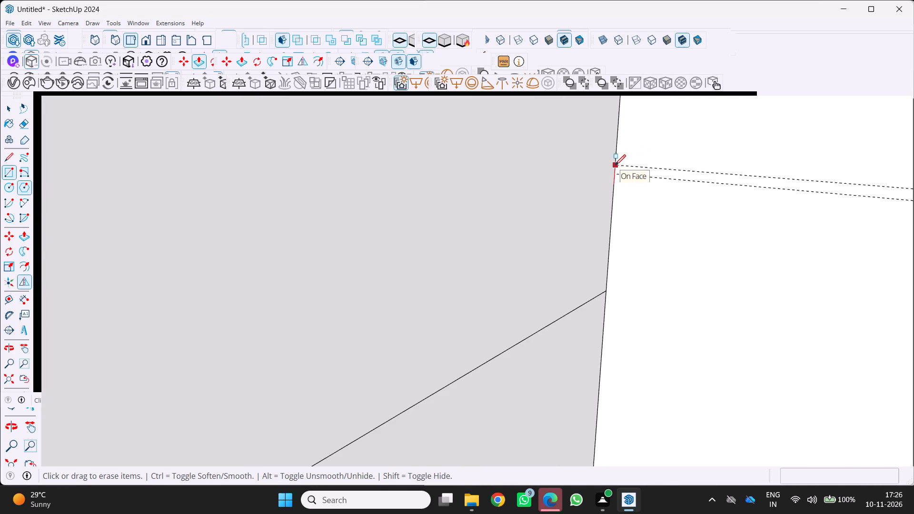
left_click(618, 163)
scroll(621, 174, "down", 18)
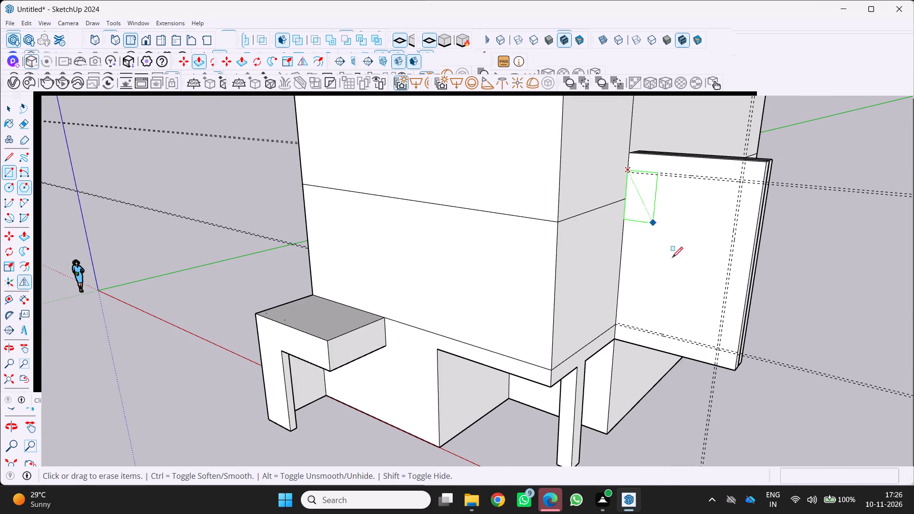
scroll(713, 361, "up", 14)
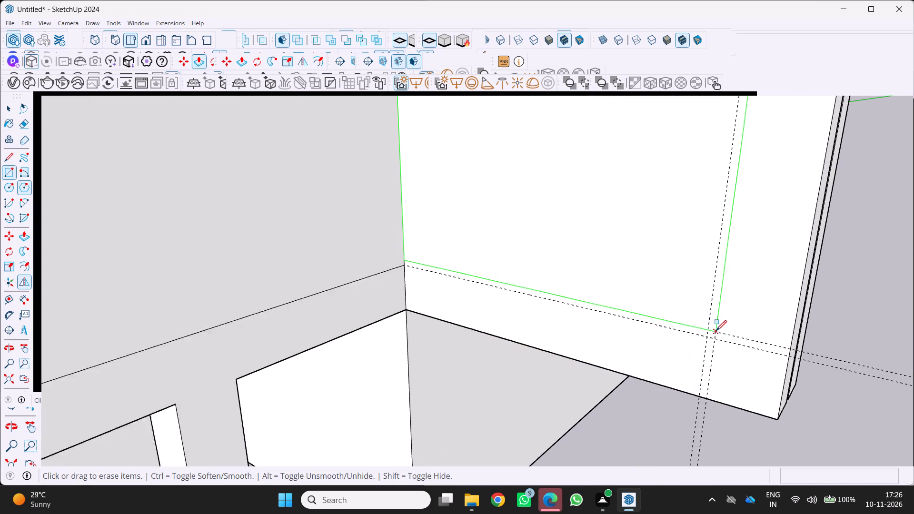
scroll(716, 331, "up", 1)
left_click(713, 342)
Draw a second rectangle along the inner guides on the slab's face, from the building edge to the lower inner guide intersection.
scroll(706, 349, "down", 11)
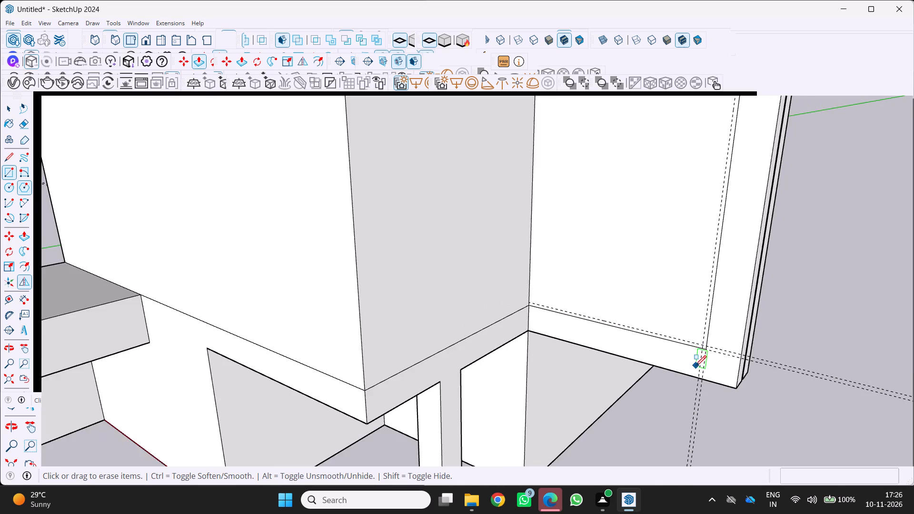
scroll(695, 366, "down", 6)
scroll(589, 168, "up", 2)
key("r")
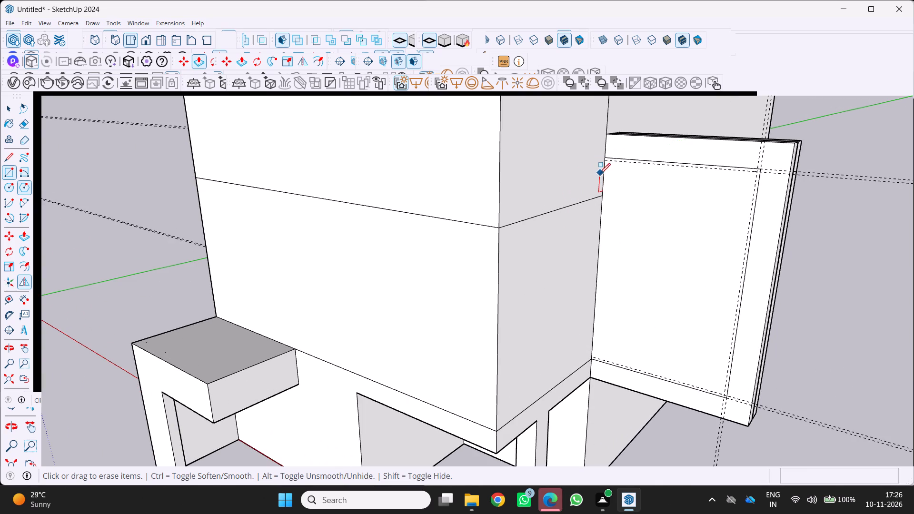
scroll(604, 165, "up", 10)
left_click(610, 155)
scroll(615, 173, "down", 3)
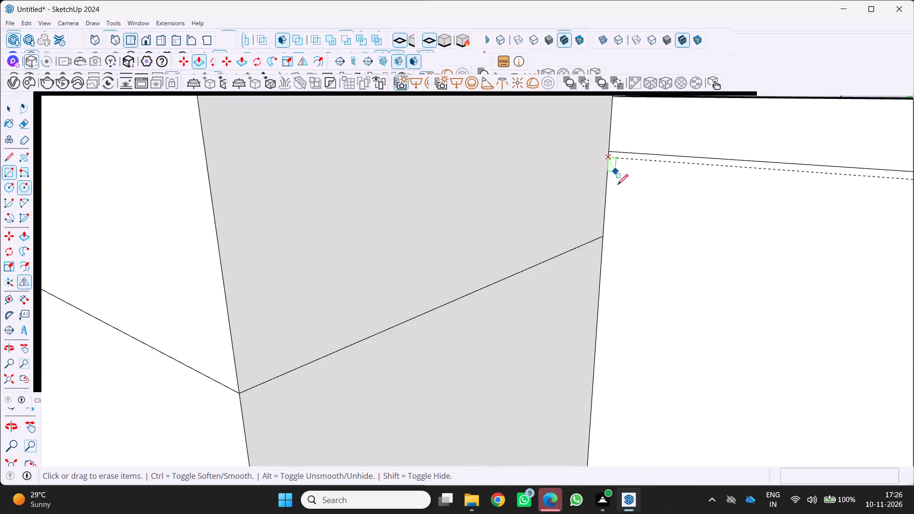
scroll(617, 185, "down", 14)
scroll(709, 351, "up", 4)
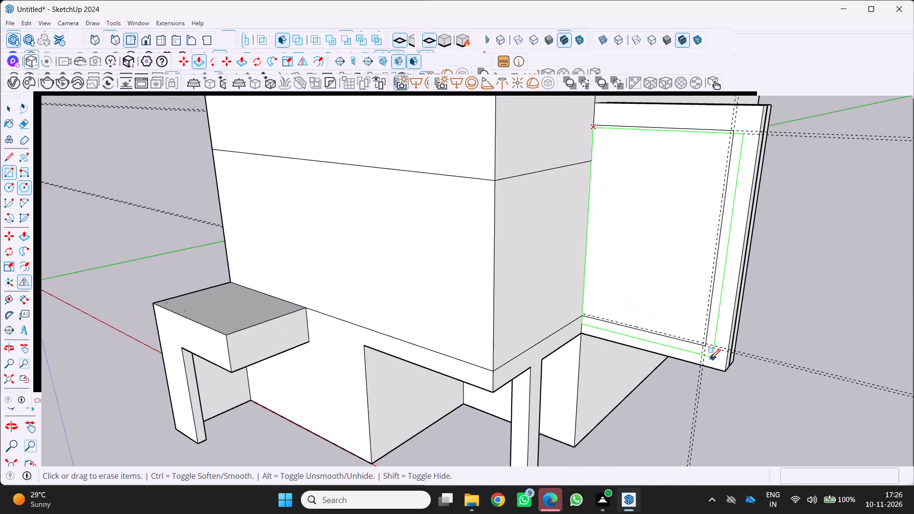
scroll(692, 355, "up", 8)
left_click(704, 334)
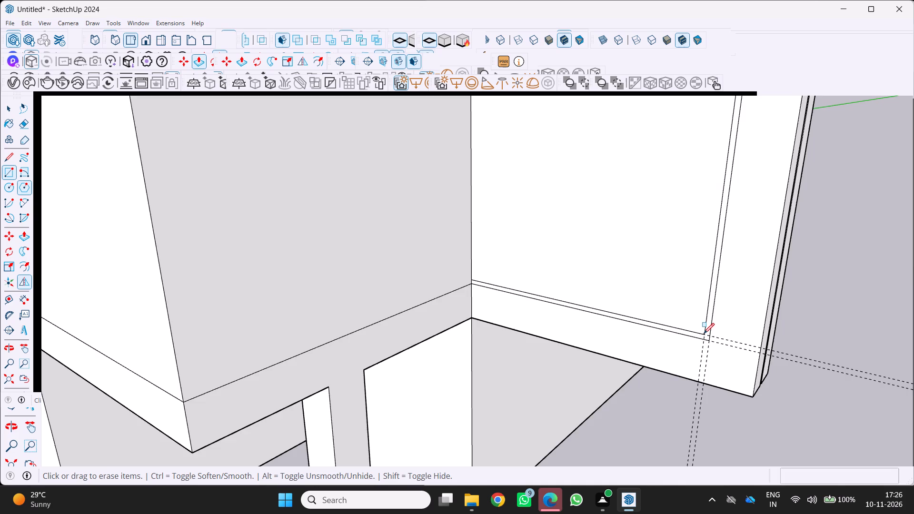
Erase the paired vertical, upper horizontal and lower horizontal guides around the slab's face.
scroll(700, 338, "down", 14)
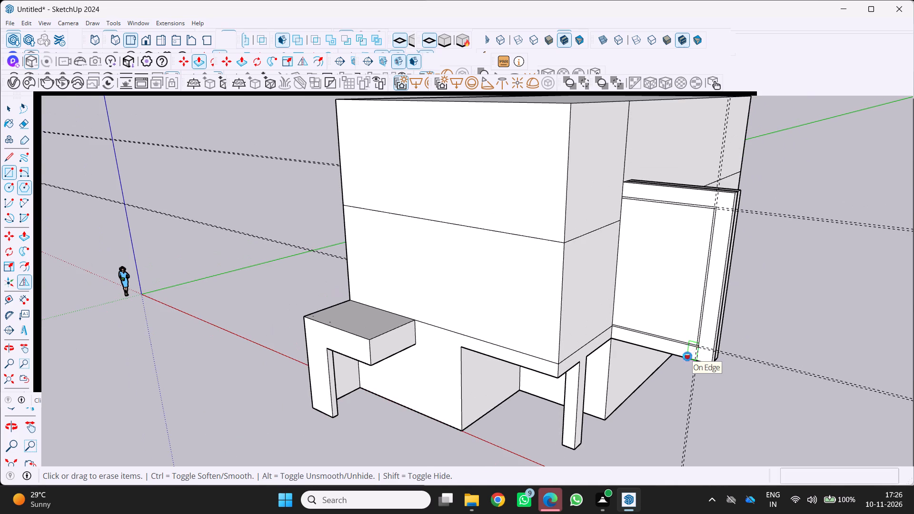
key("e")
left_click(725, 143)
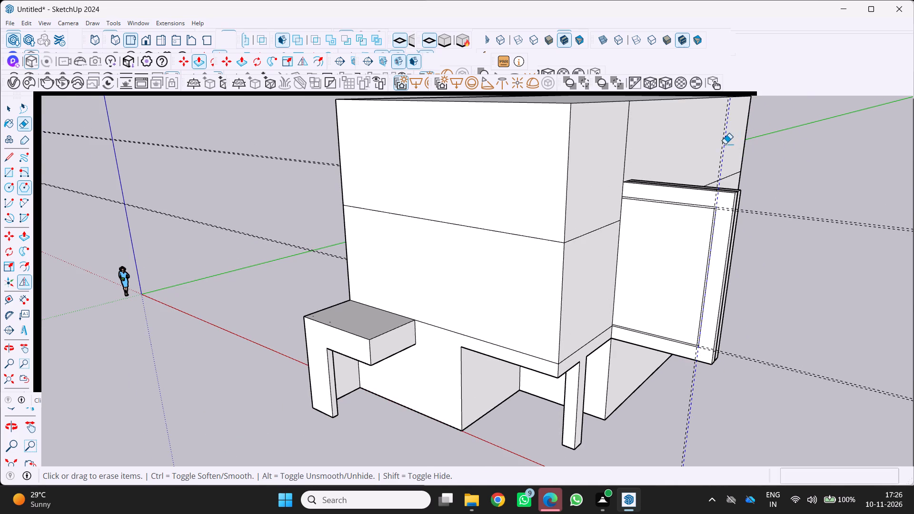
left_click(722, 141)
scroll(824, 285, "up", 2)
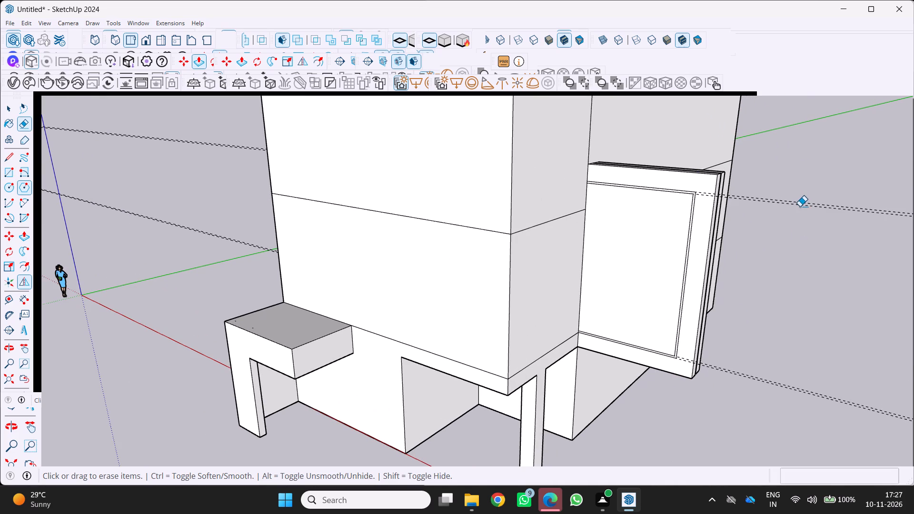
left_click(800, 206)
left_click(801, 203)
scroll(743, 321, "up", 1)
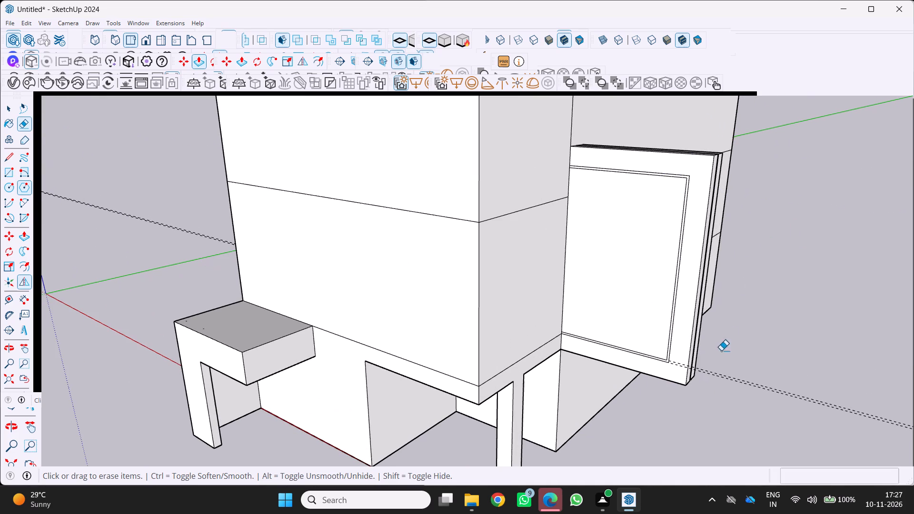
middle_click_drag(700, 435, 745, 384)
scroll(689, 325, "up", 9)
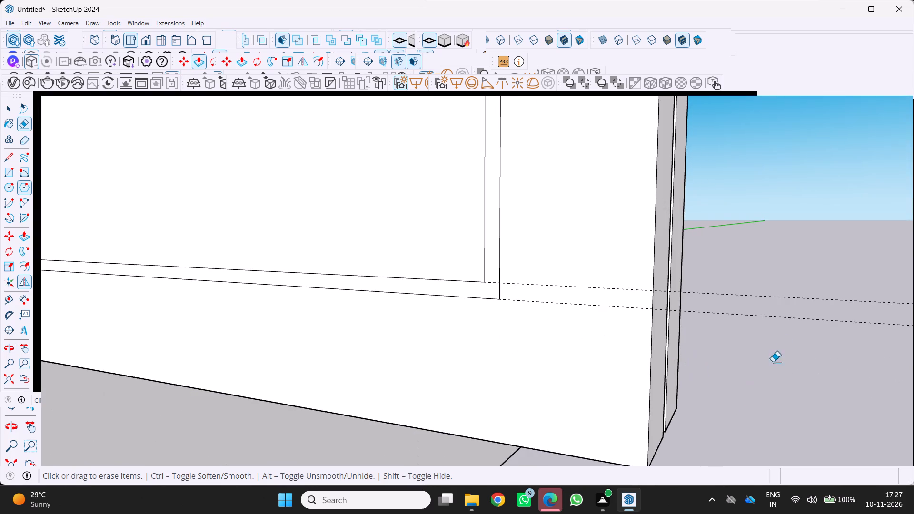
left_click(791, 296)
left_click(779, 320)
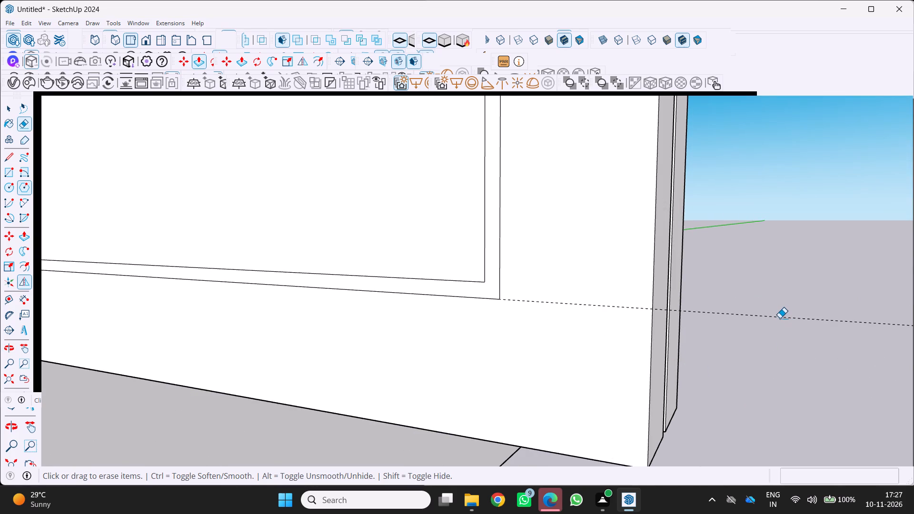
left_click(780, 317)
Examine the double-line border on the side slab's face and how the slab meets the building.
scroll(768, 333, "down", 12)
middle_click_drag(722, 378, 711, 392)
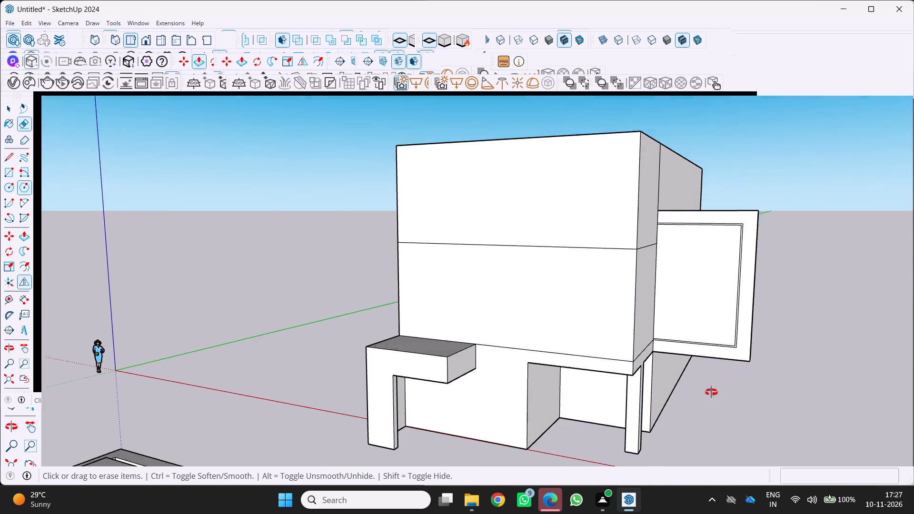
middle_click_drag(711, 392, 674, 417)
scroll(762, 294, "up", 8)
middle_click_drag(726, 286, 786, 361)
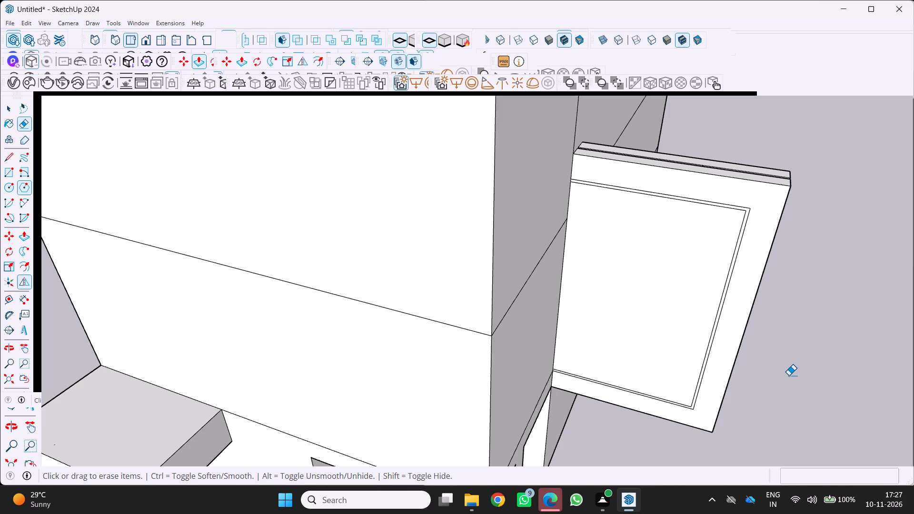
scroll(627, 381, "down", 3)
middle_click_drag(626, 380, 630, 322)
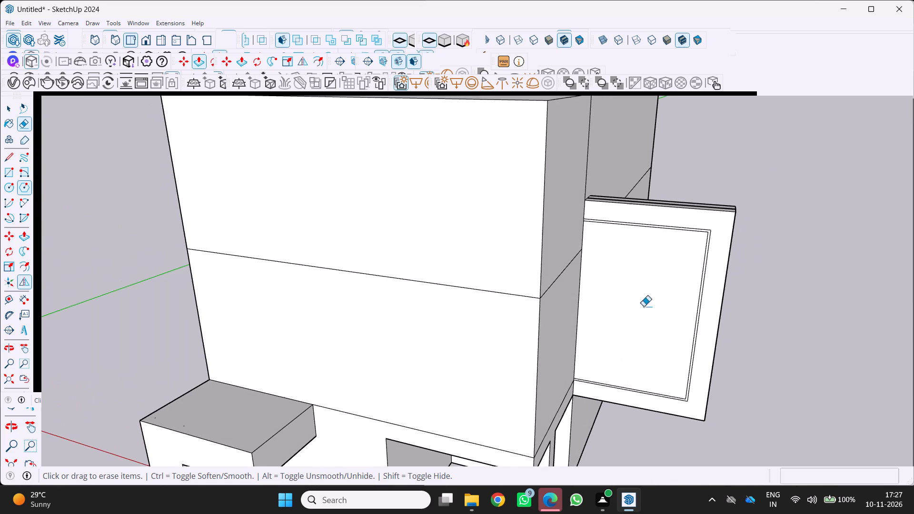
middle_click_drag(681, 279, 649, 307)
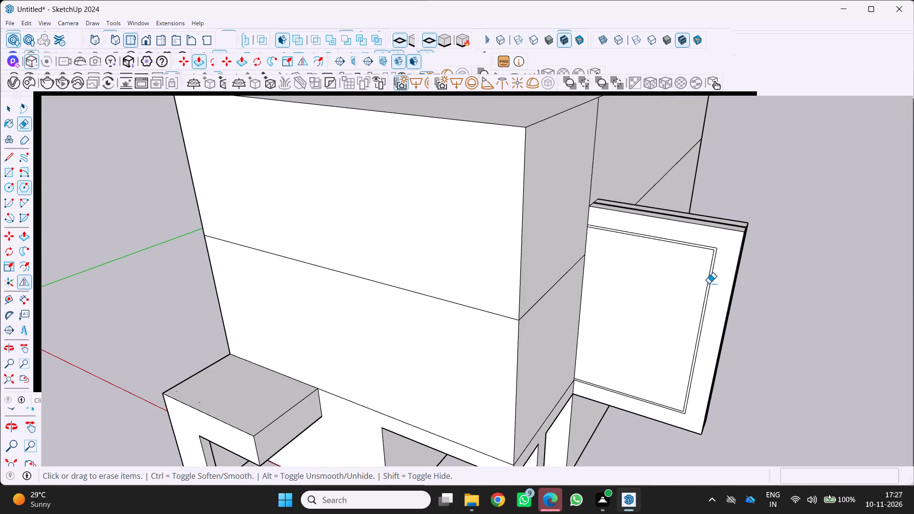